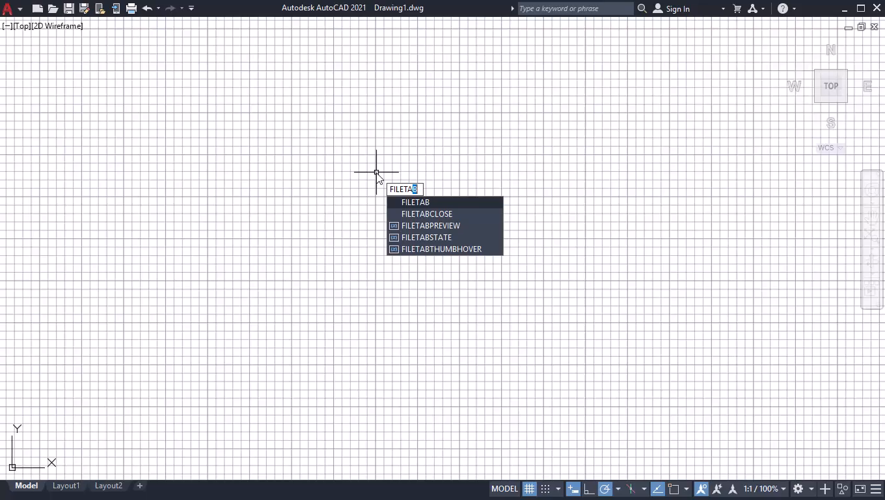
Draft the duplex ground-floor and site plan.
Display the hidden drawing file tabs above the drawing area with the FILETAB command.
key("b")
key("Return")
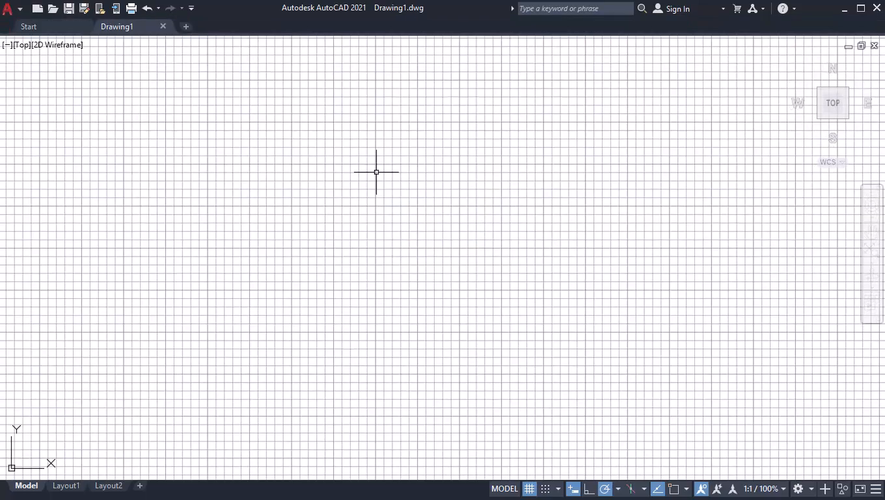
Turn off the Clean Screen display so the window no longer covers the Windows taskbar.
key("ctrl+0")
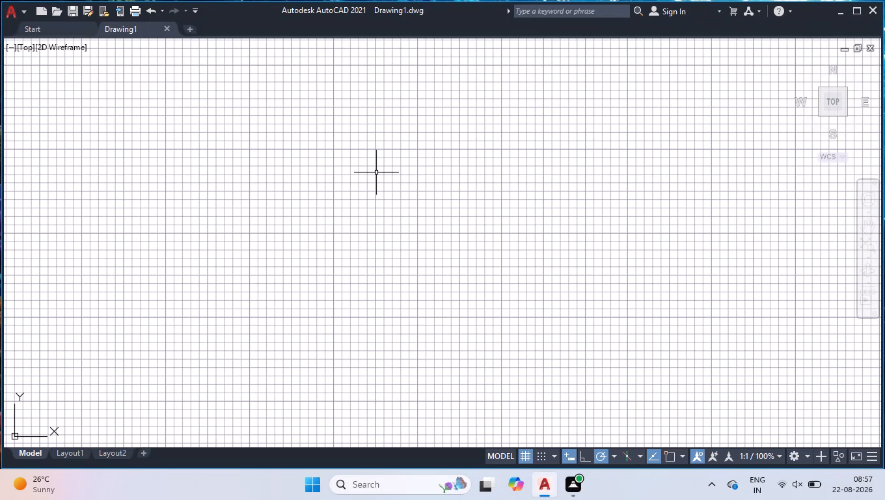
Restore the hidden ribbon above the drawing area with the RIBBON command.
type("ribbon")
key("Return")
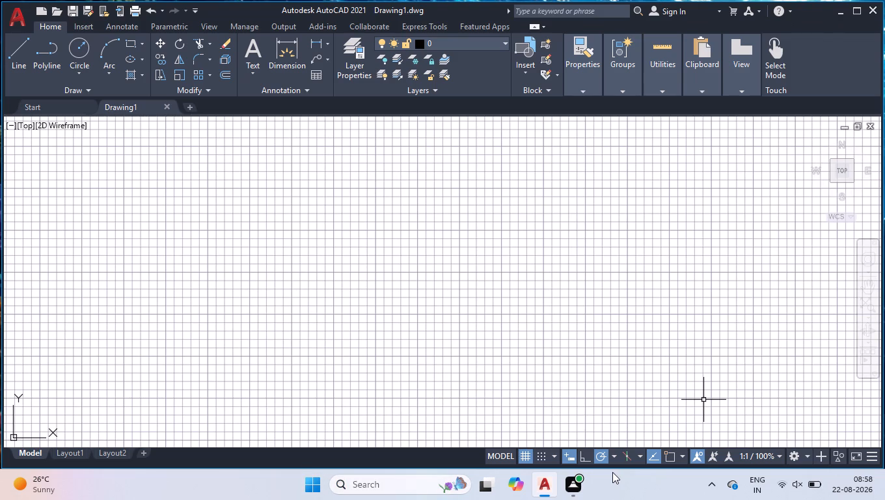
Switch to Windows Start and open the computer's power options.
left_click(315, 485)
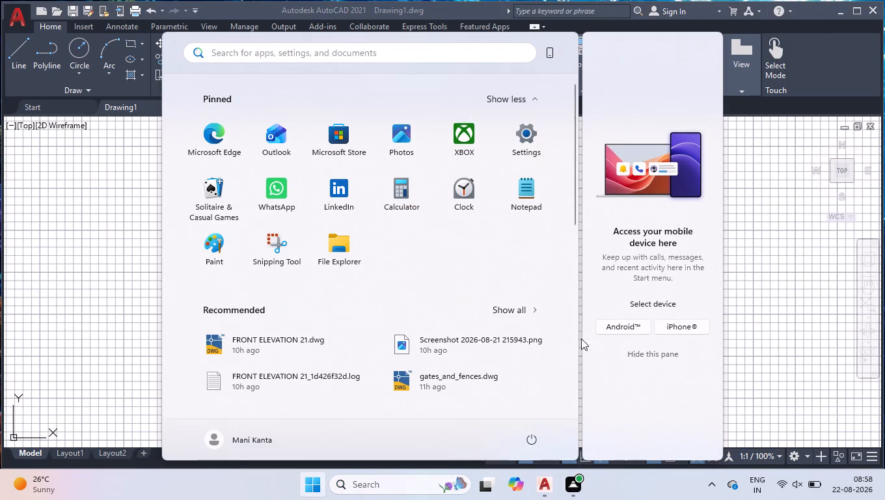
left_click(528, 439)
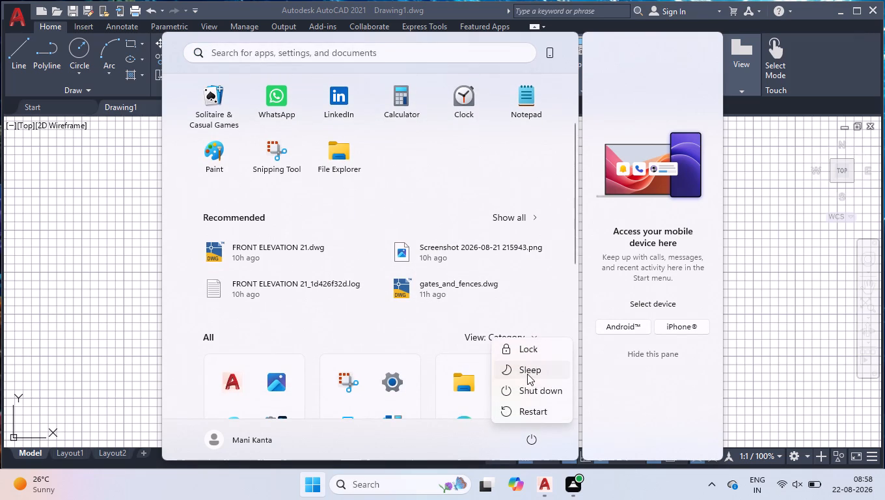
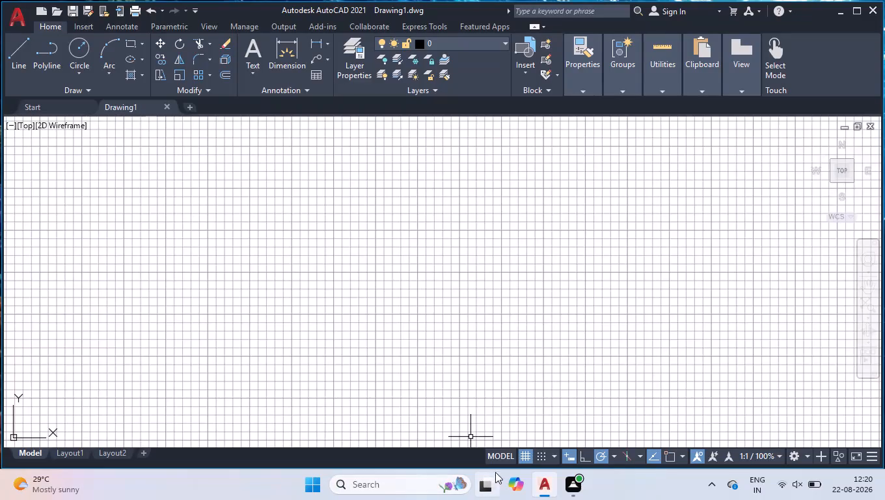
Turn on Ortho mode to restrict the cursor to horizontal and vertical movement.
left_click(588, 454)
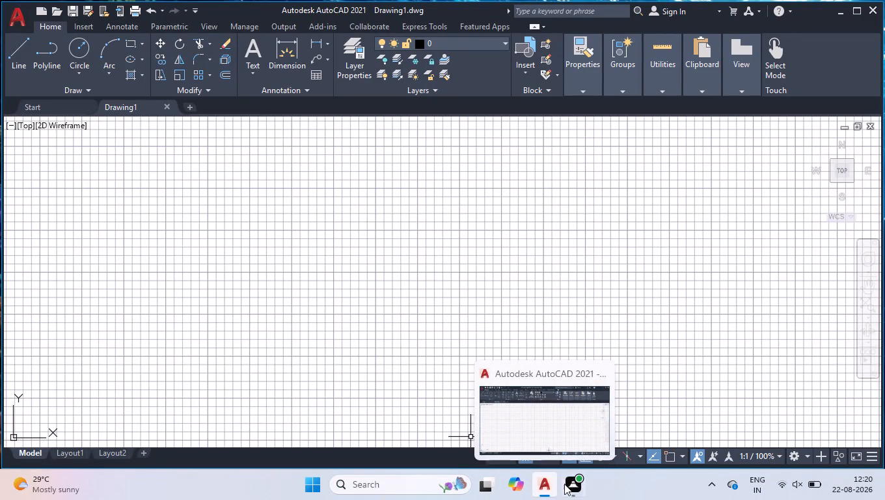
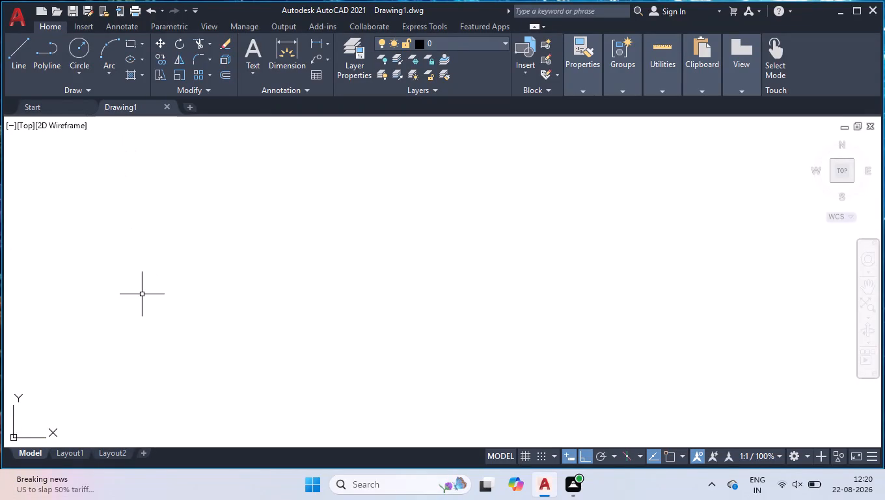
Start the Line command to draw a line in the empty model space of Drawing1.
key("l")
key("Return")
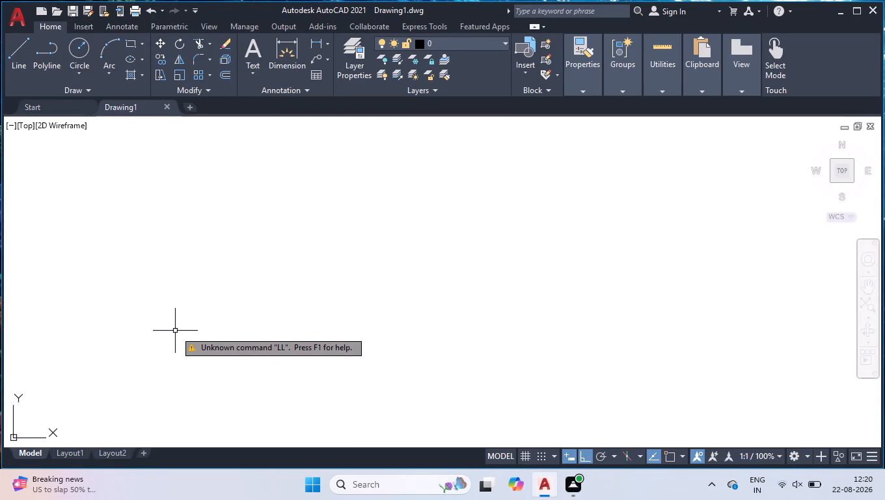
key("l")
key("Return")
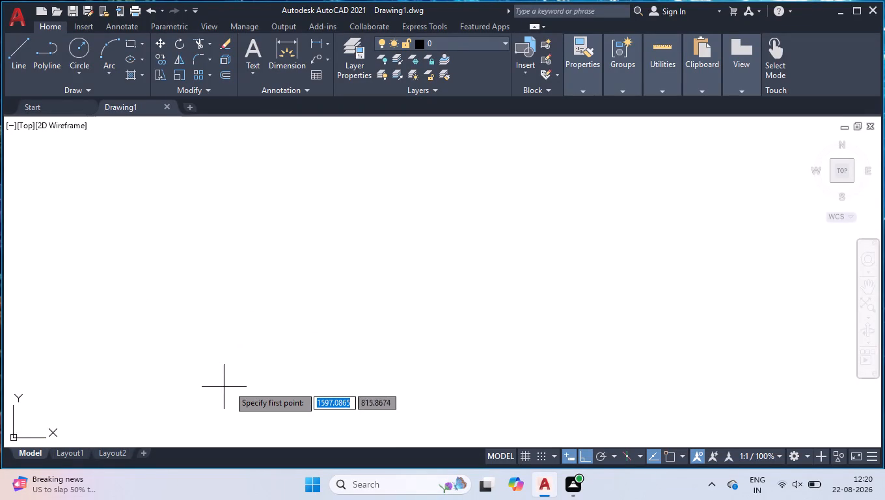
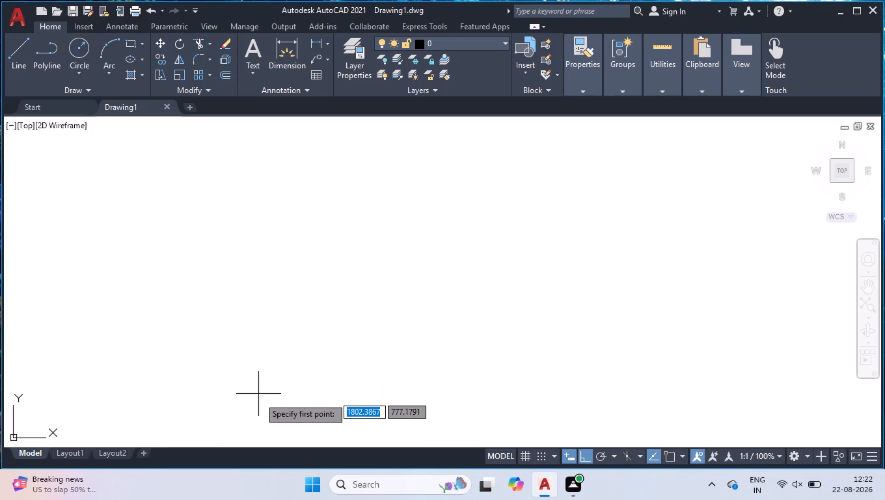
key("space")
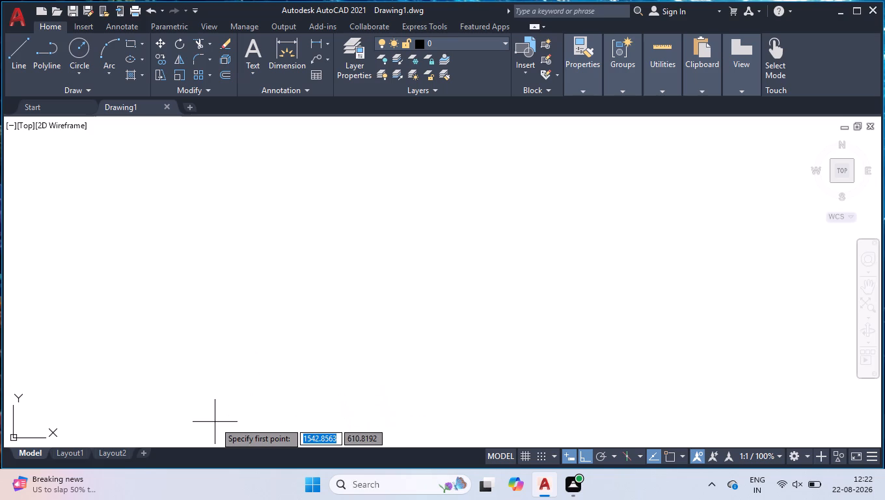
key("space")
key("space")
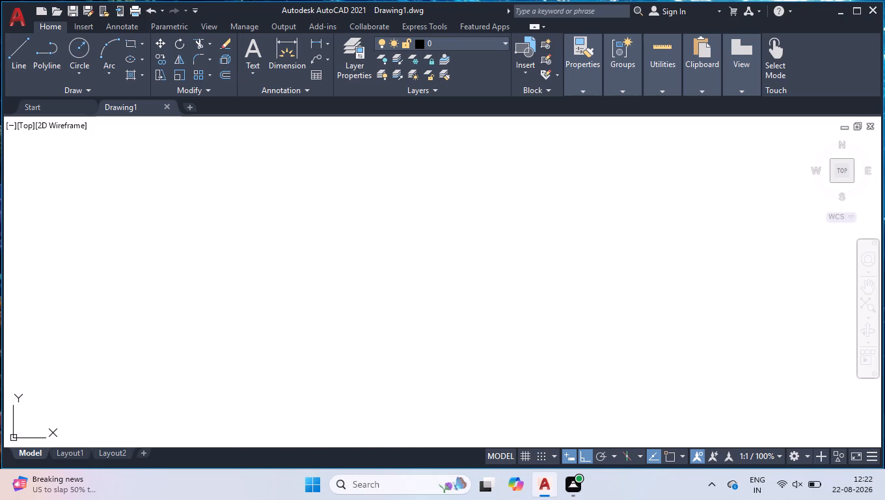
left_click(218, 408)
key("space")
Configure the drawing units to Engineering length type, 0'-0.0" precision and Inches as the insertion scale.
type("un")
key("Return")
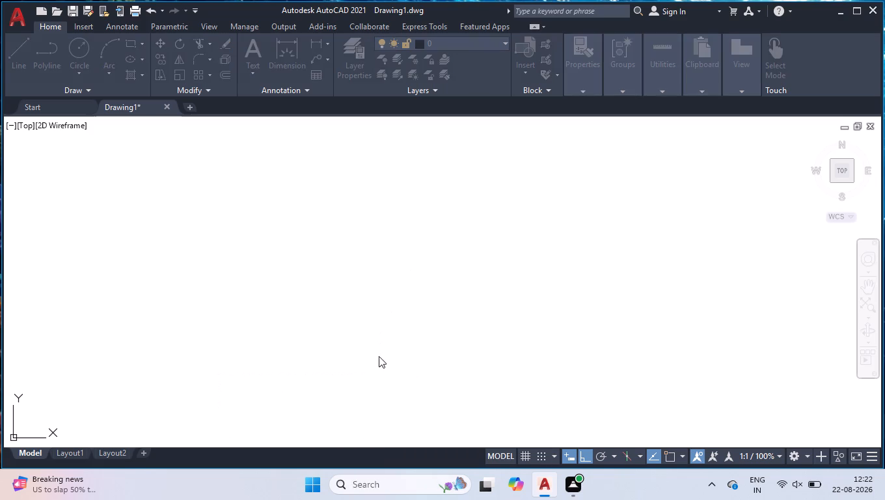
left_click(349, 150)
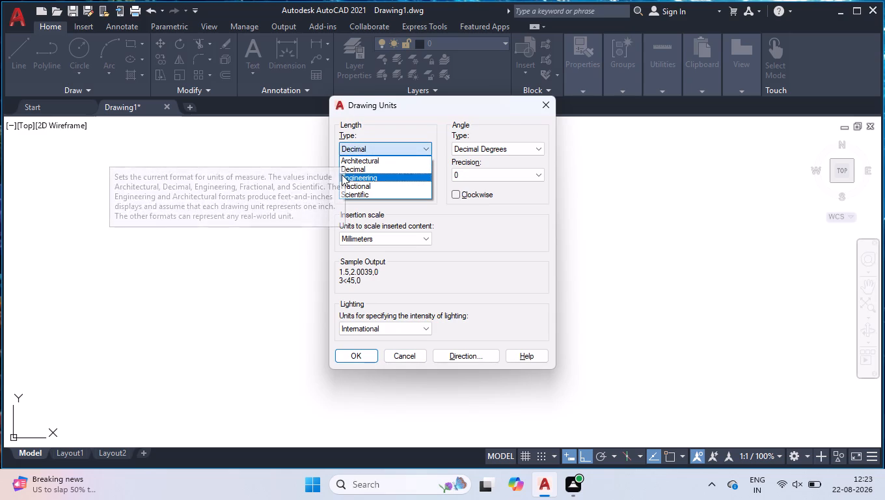
left_click(349, 175)
left_click(358, 176)
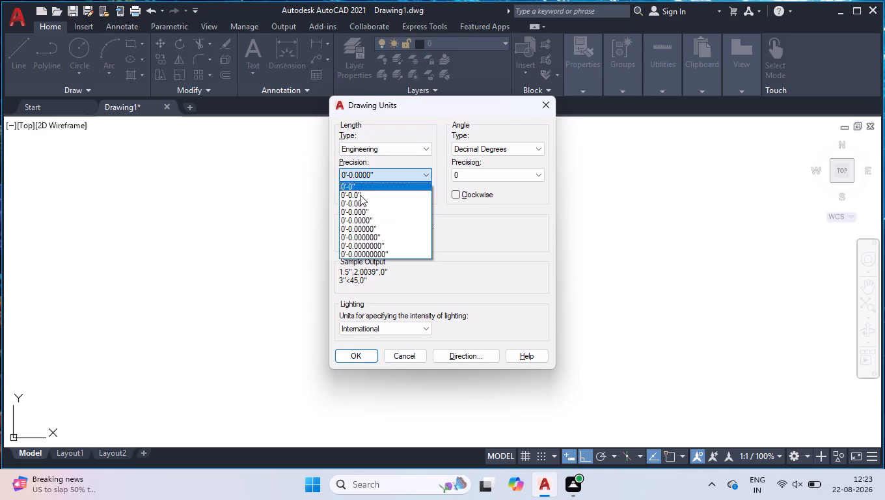
left_click(361, 191)
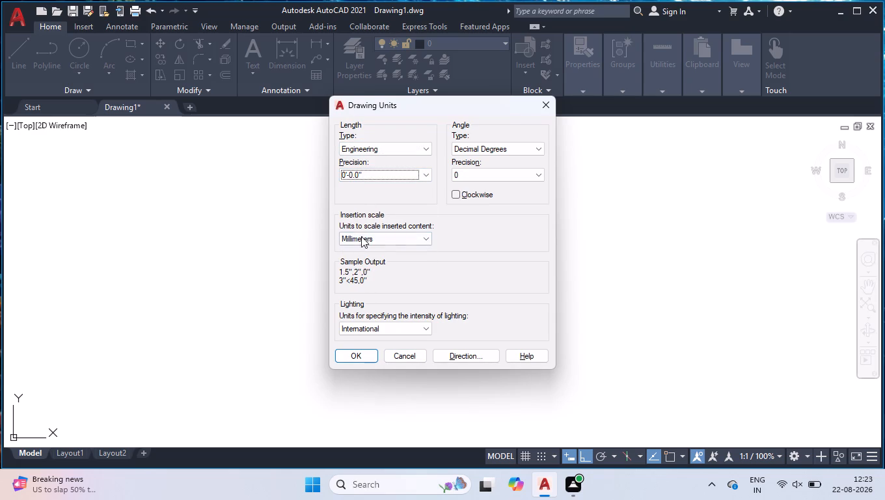
left_click(361, 239)
left_click(367, 258)
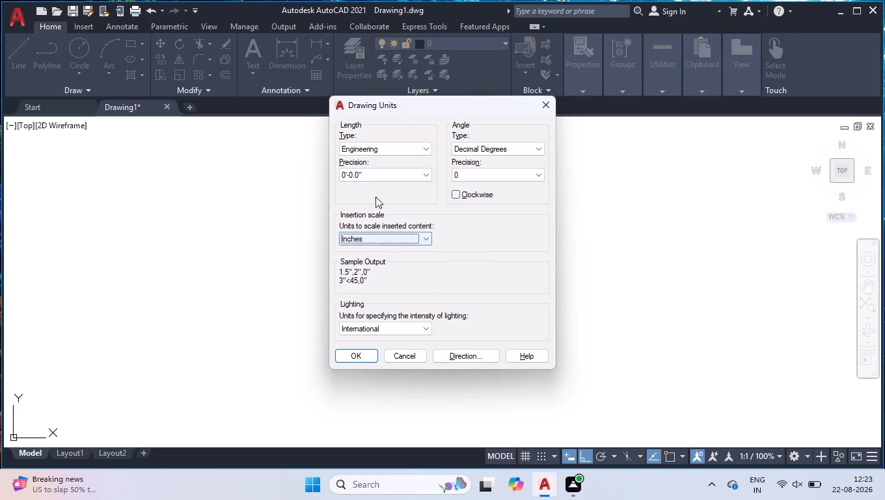
left_click(370, 172)
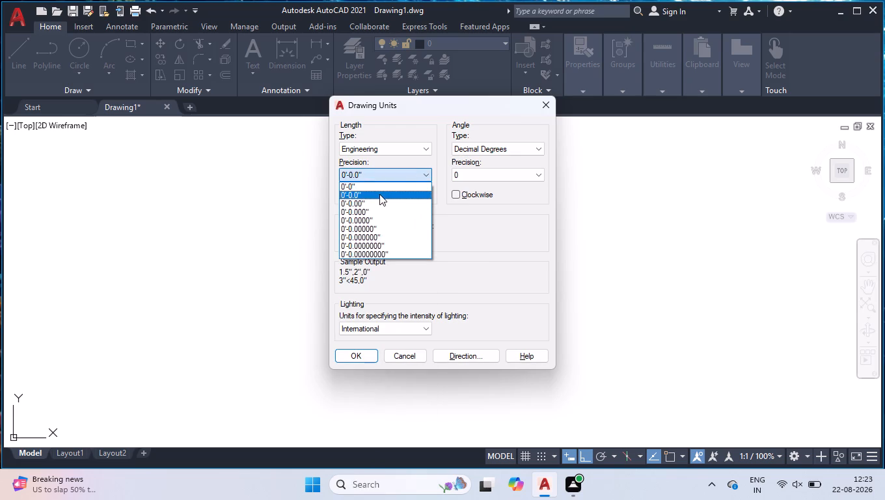
left_click(379, 195)
left_click(364, 354)
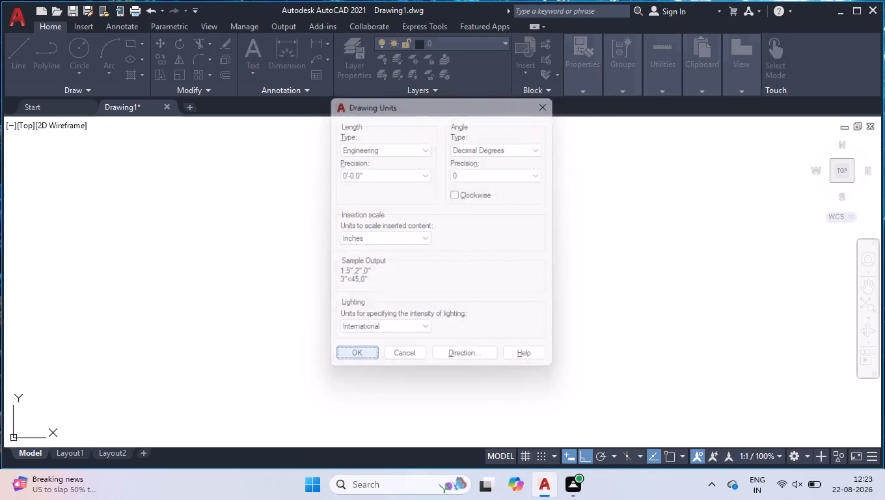
Open the ISO-25 dimension style for modification and set its dimension line color to Red.
key("d")
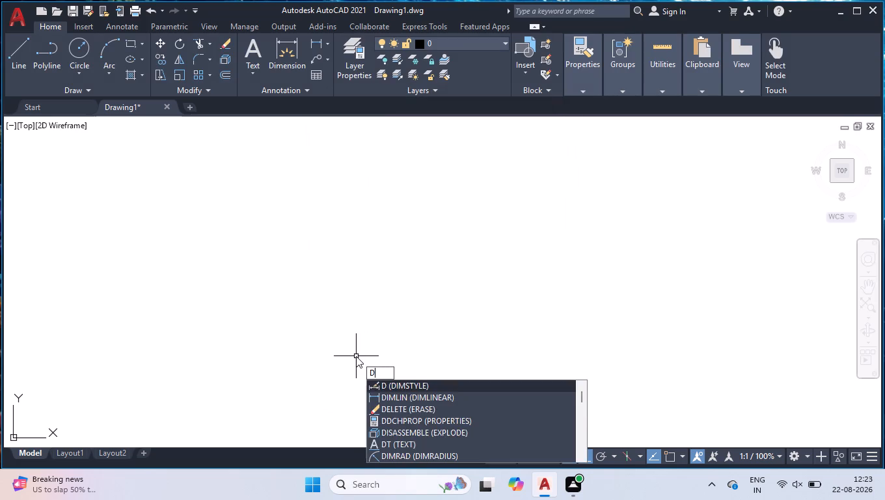
key("Return")
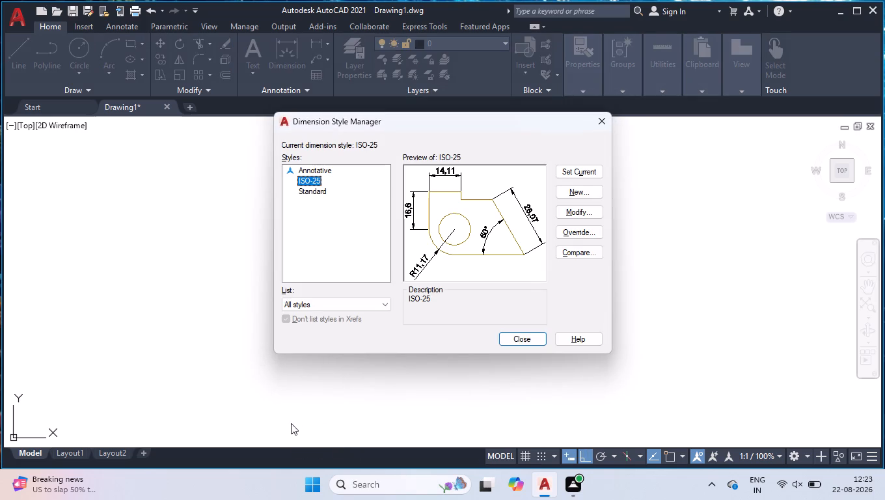
left_click(582, 215)
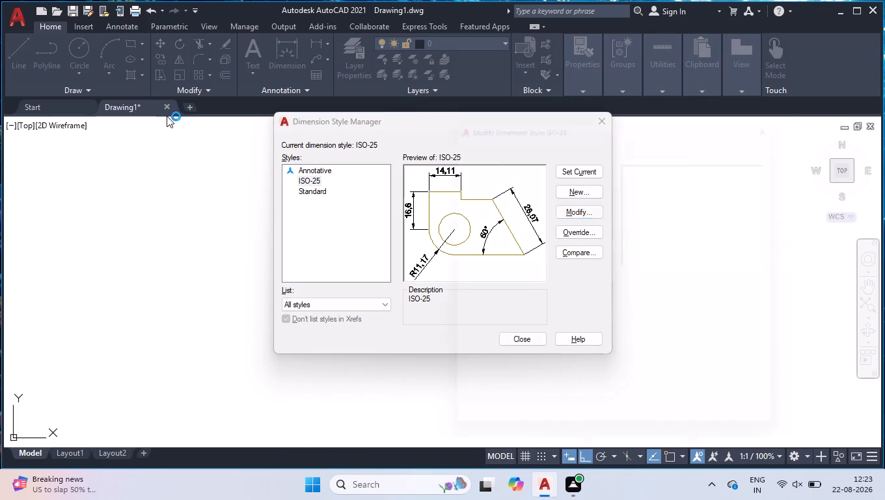
left_click(453, 137)
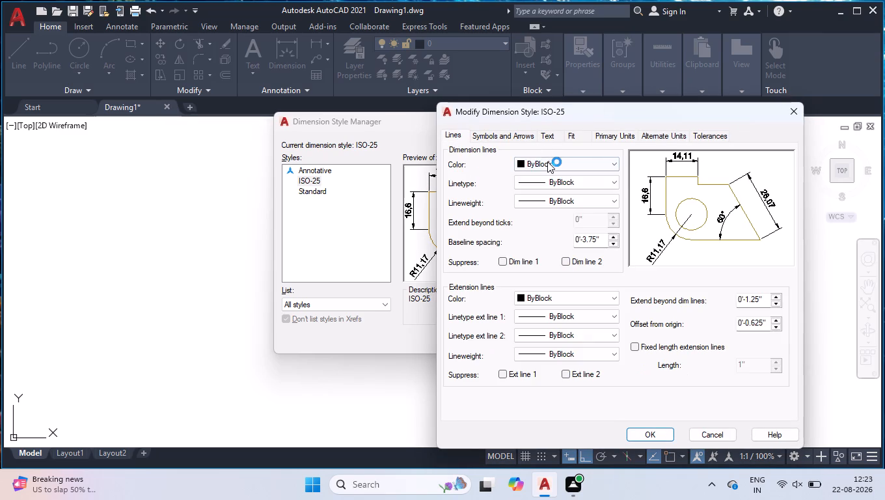
left_click(547, 161)
left_click(541, 201)
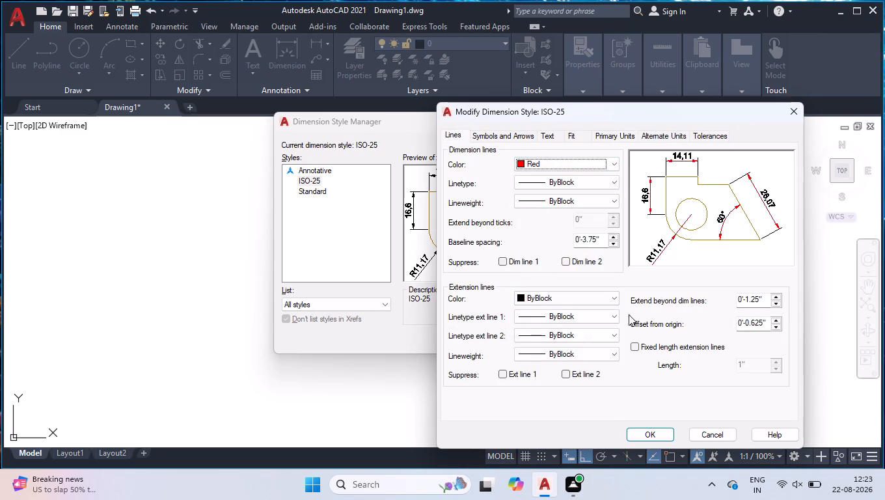
left_click(658, 344)
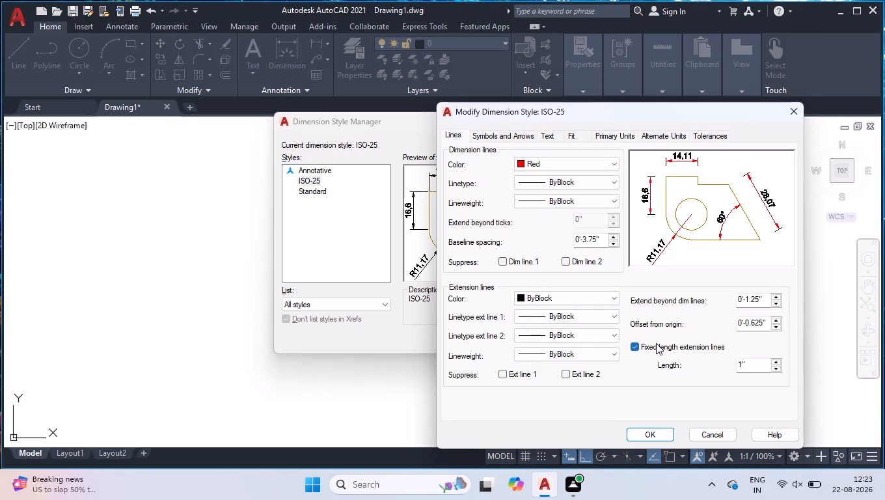
left_click(656, 343)
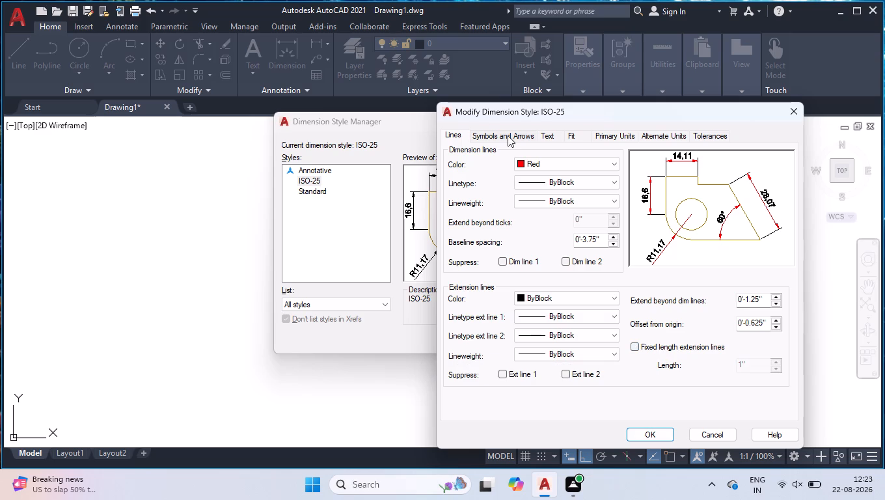
Set the ISO-25 style's first, second and leader arrowheads to Oblique with an arrow size of 8".
left_click(510, 138)
left_click(506, 176)
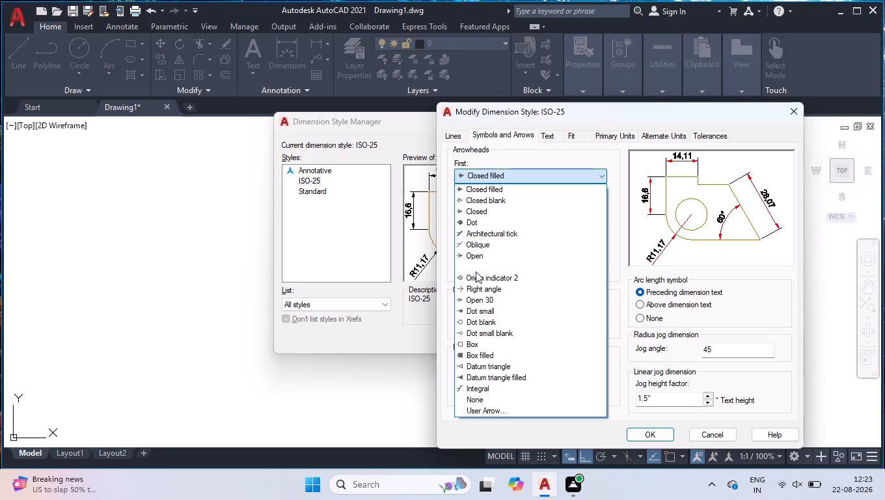
left_click(475, 243)
left_click(482, 241)
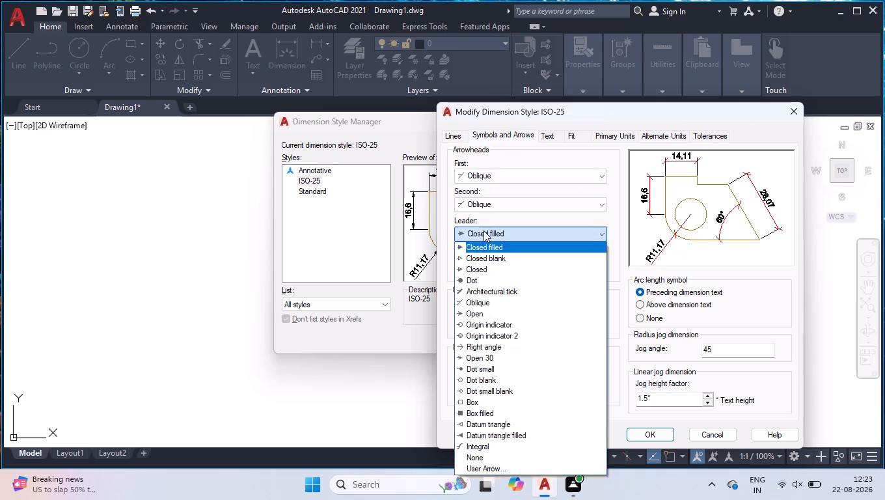
double_click(483, 230)
left_click(482, 301)
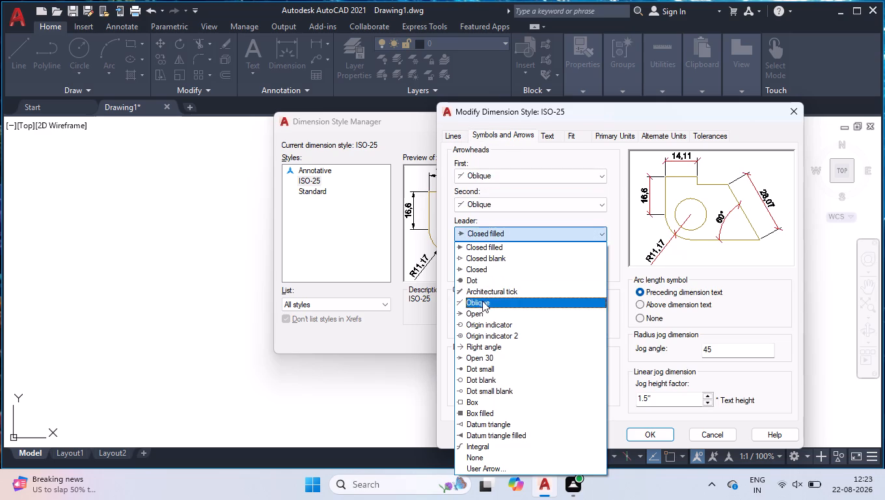
left_click_drag(474, 268, 72, 231)
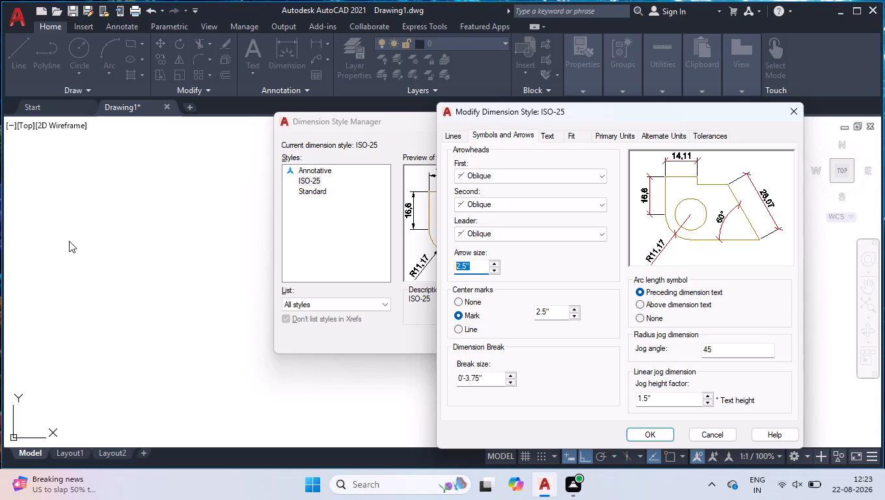
key("8")
key("Return")
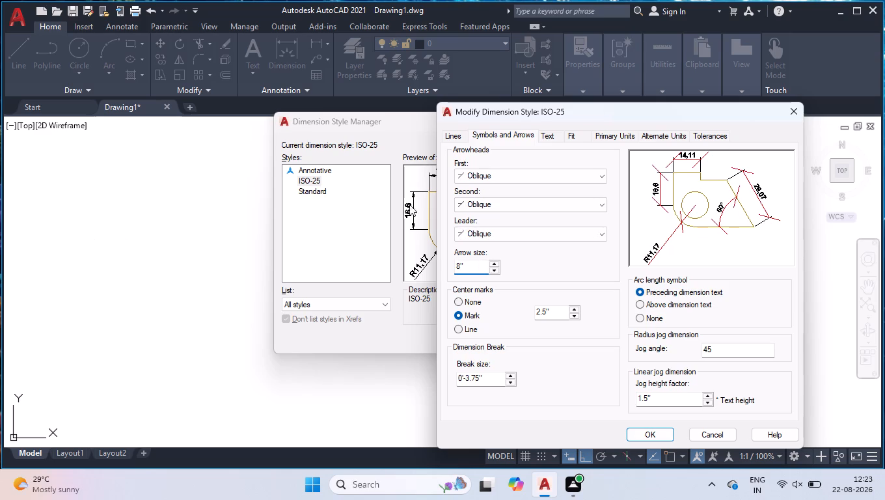
Set the dimension text color to Red and its vertical and horizontal placement to Centered.
left_click(551, 137)
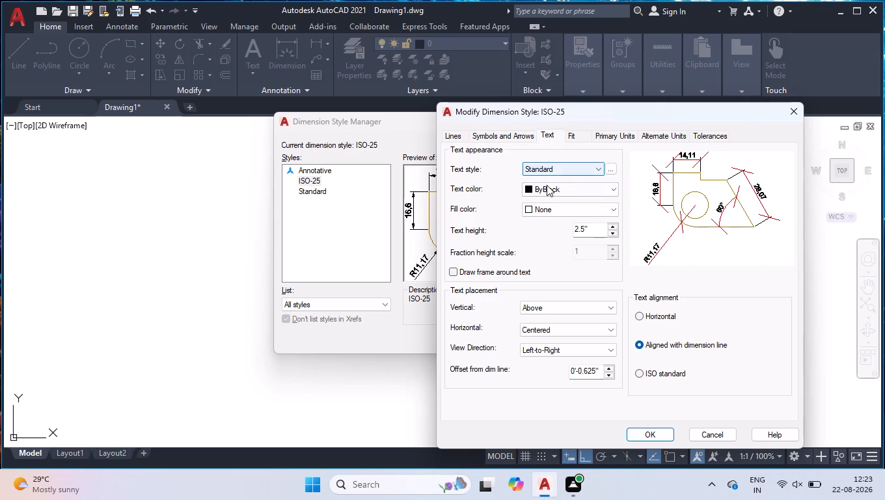
left_click(547, 185)
left_click(544, 226)
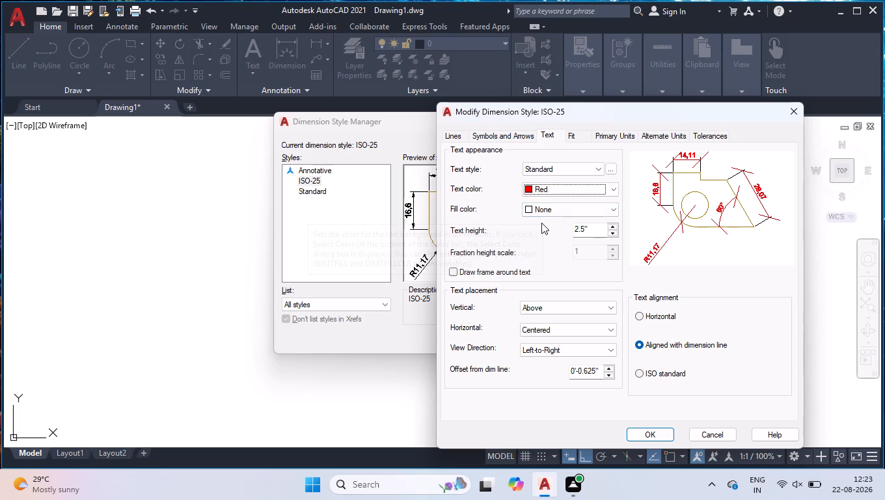
left_click(534, 305)
left_click(534, 316)
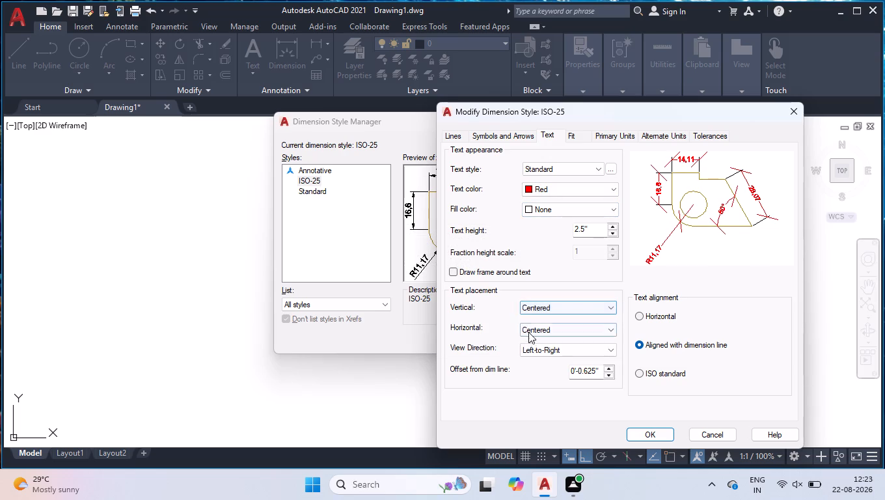
left_click(528, 333)
left_click(529, 349)
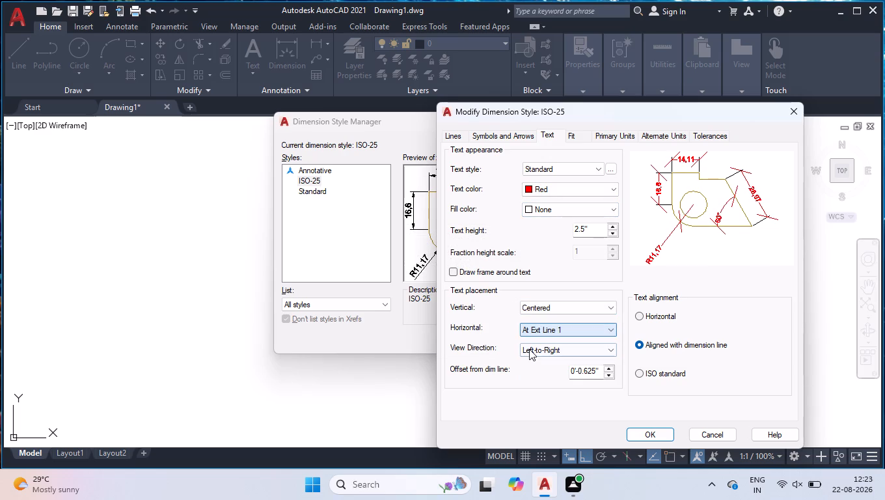
left_click(534, 327)
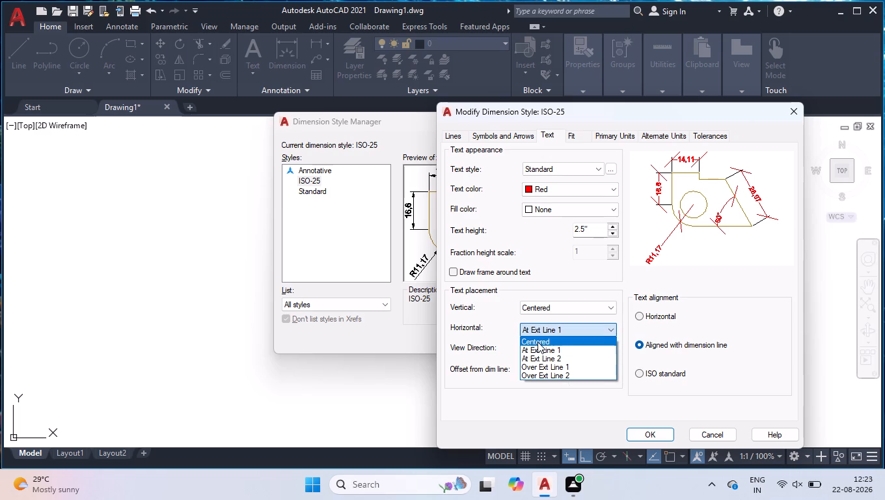
left_click(538, 342)
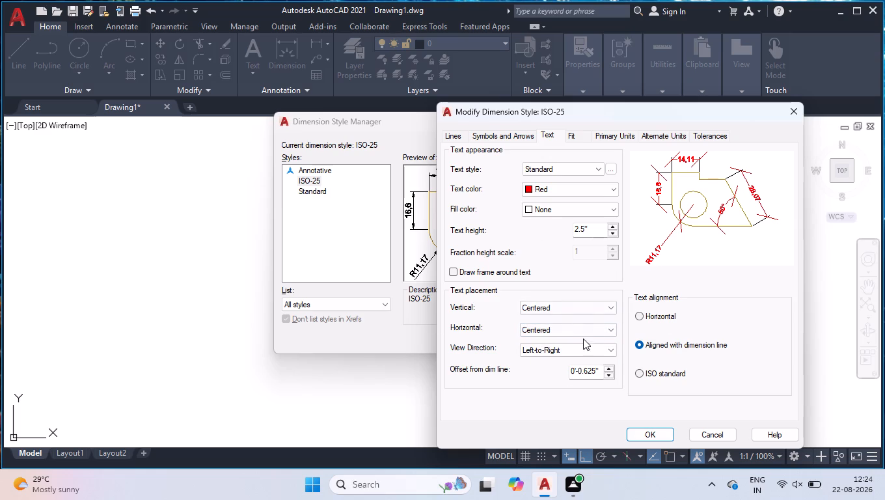
Set the style's primary linear units to Engineering with 0'-0.0" precision and apply the style changes.
left_click(618, 135)
left_click(556, 163)
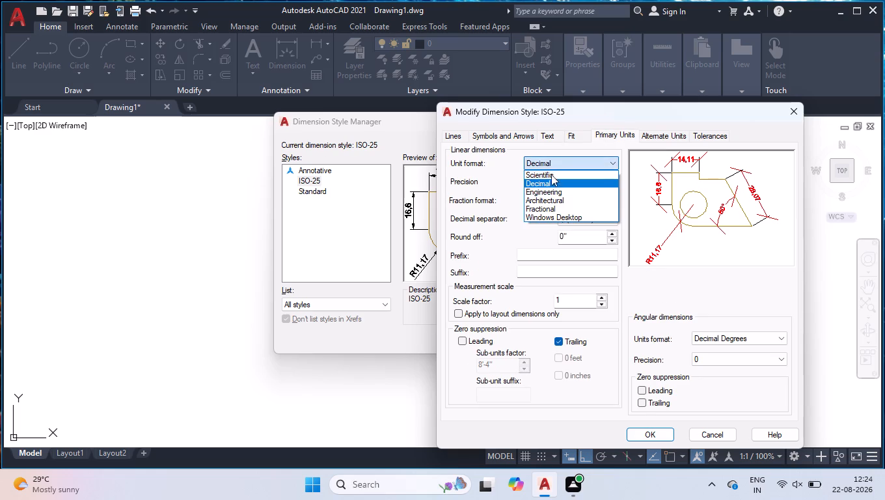
left_click(549, 191)
left_click(554, 184)
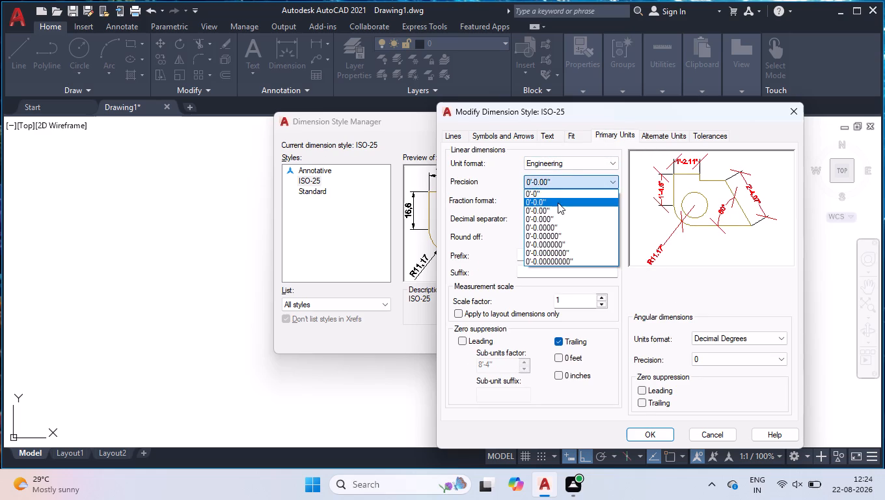
left_click(558, 202)
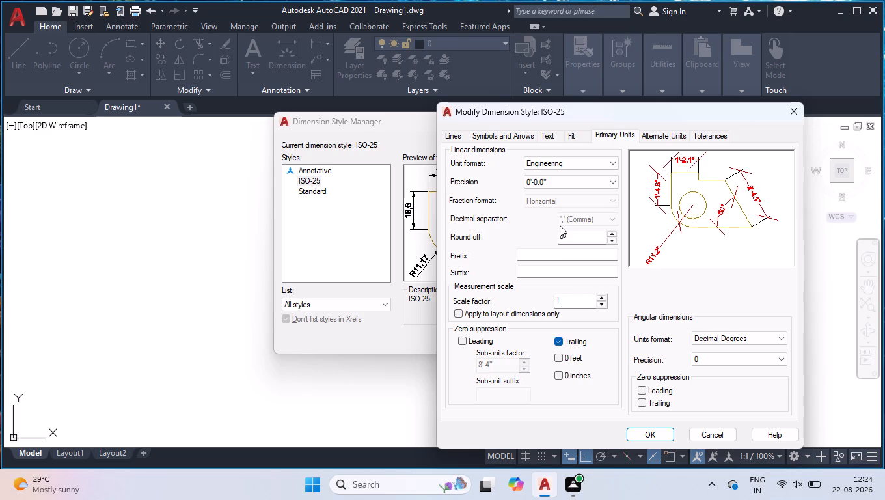
left_click(636, 430)
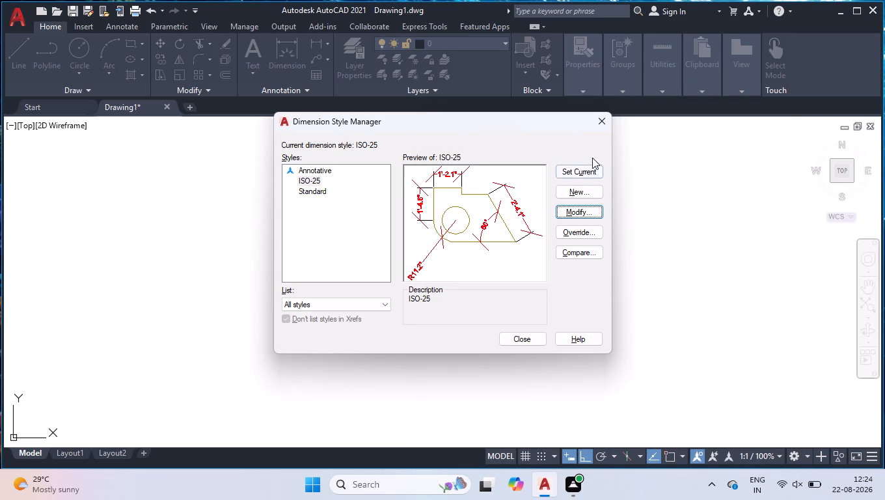
Reopen the ISO-25 dimension style for modification and set its text height to 8".
left_click(595, 209)
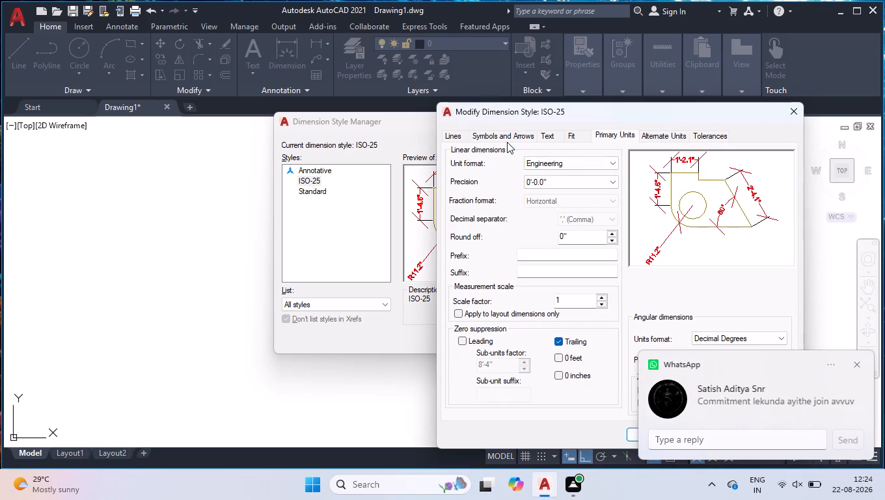
left_click(501, 139)
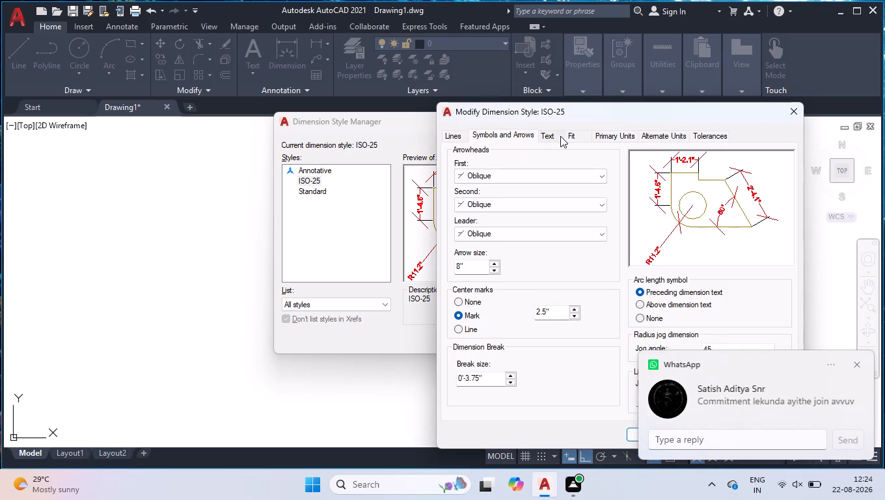
left_click(556, 133)
left_click_drag(597, 227, 342, 202)
key("8")
key("Return")
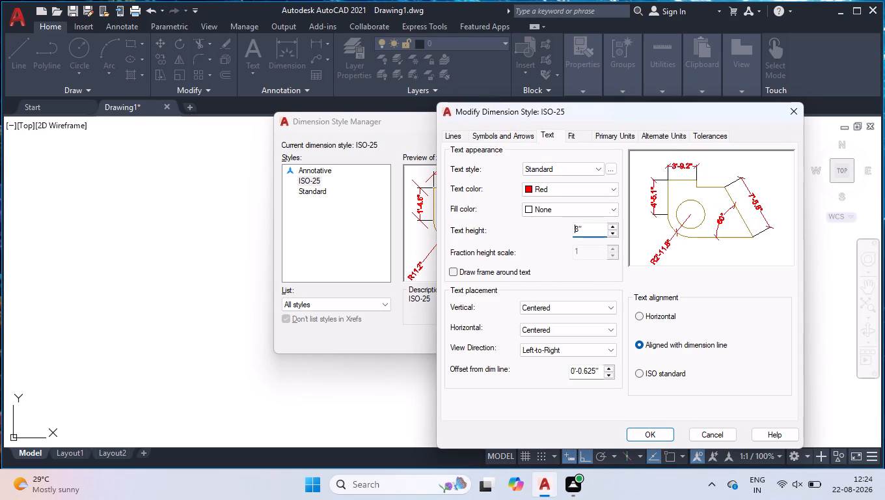
Apply the modified ISO-25 style and close the Dimension Style Manager.
left_click(645, 433)
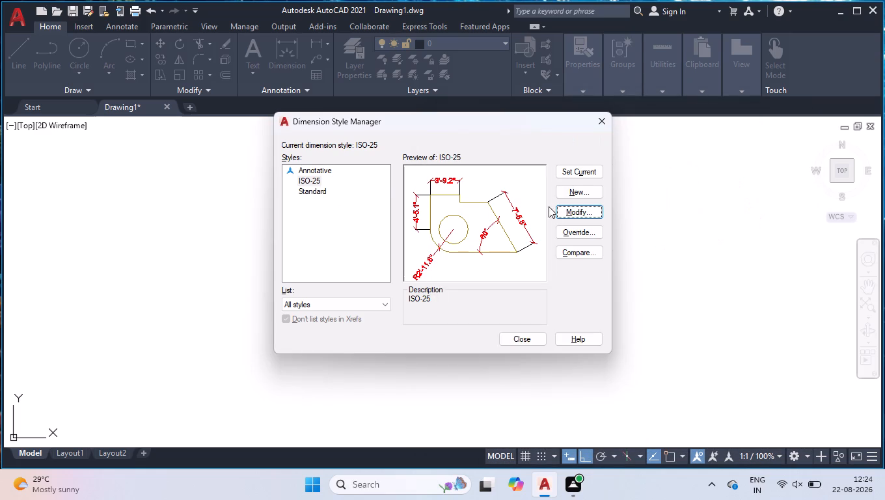
left_click(536, 337)
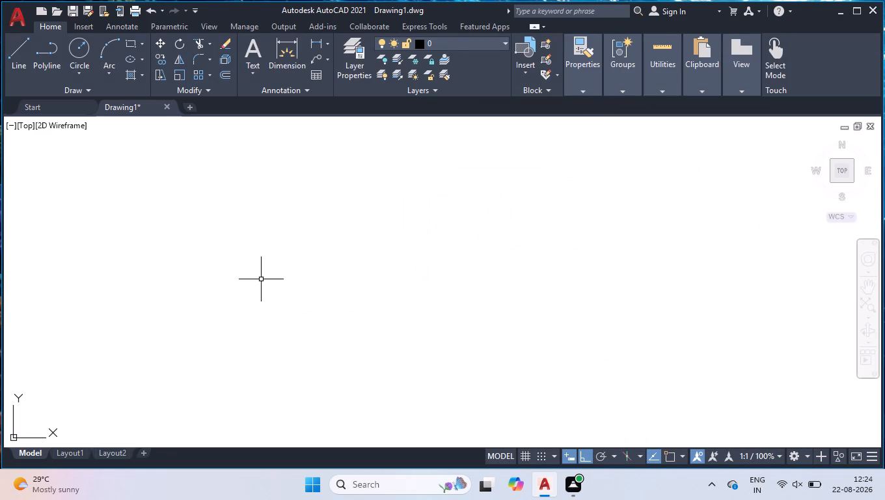
Draw a closed rectangular outline 45' wide and 78'11.5" high with the Line command.
key("l")
key("Return")
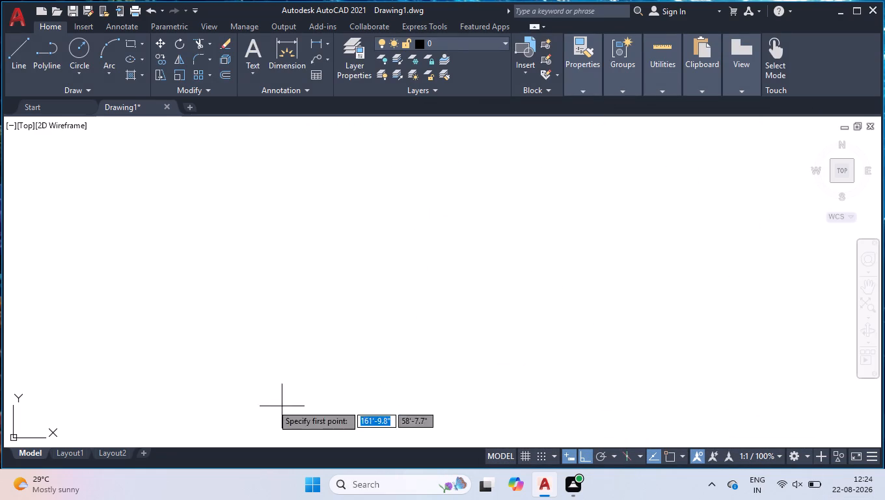
left_click(262, 411)
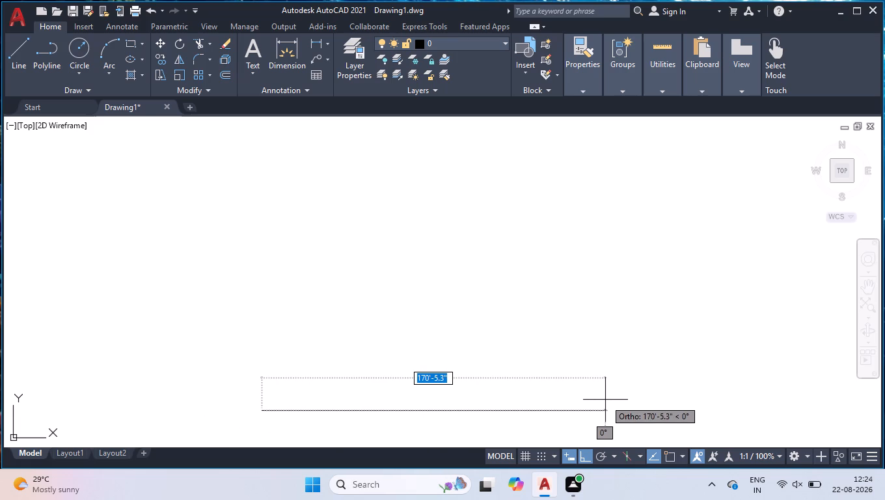
type("45'")
key("Return")
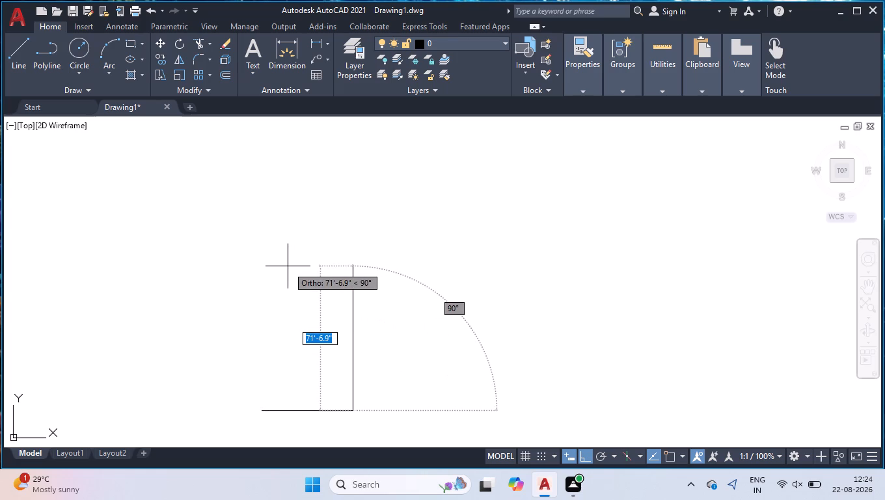
type("78")
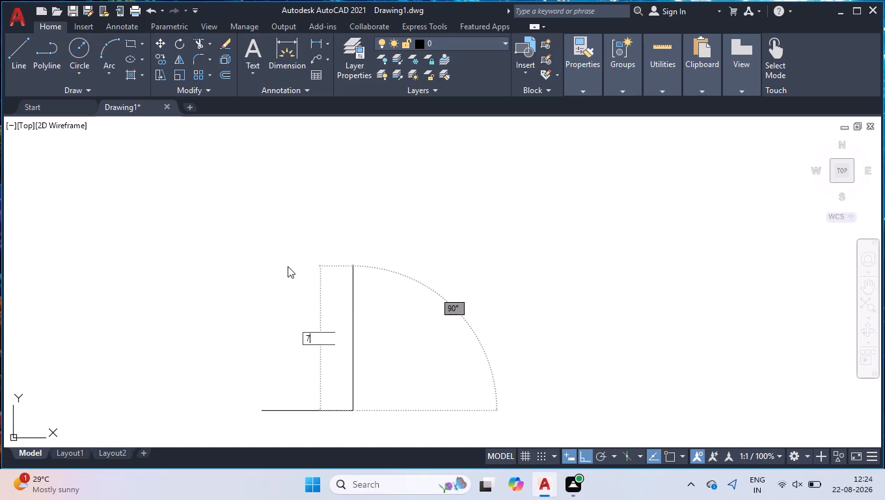
key("apostrophe")
type("11")
type(".5\"")
key("Return")
type("45'")
key("Return")
key("c")
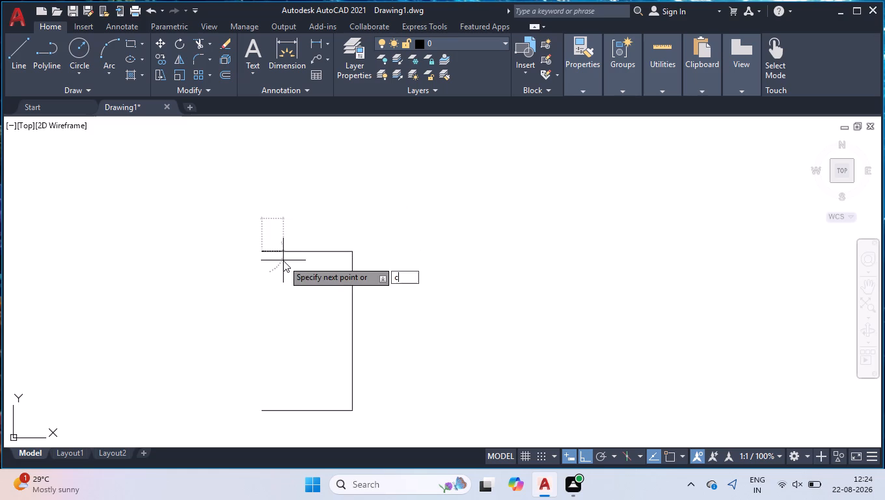
key("Return")
Reopen the ISO-25 dimension style for modification and set its primary units to Architectural with 0'-0 1/2" precision.
key("d")
key("Return")
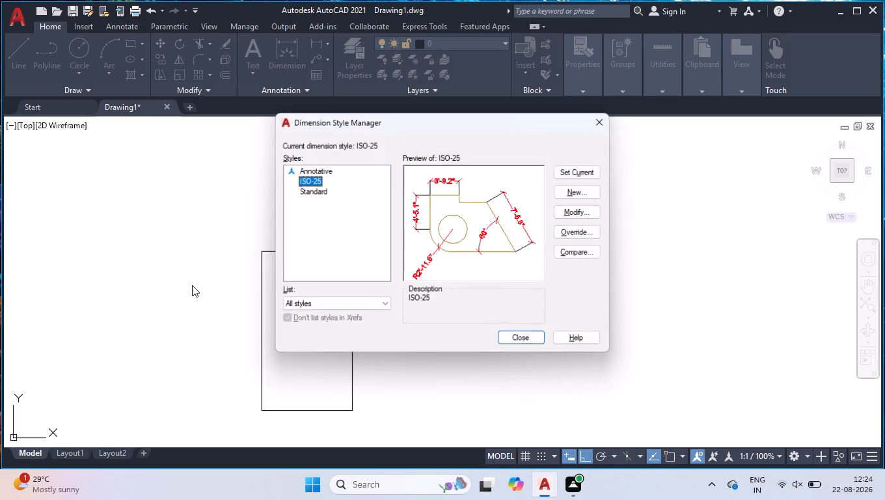
left_click(576, 214)
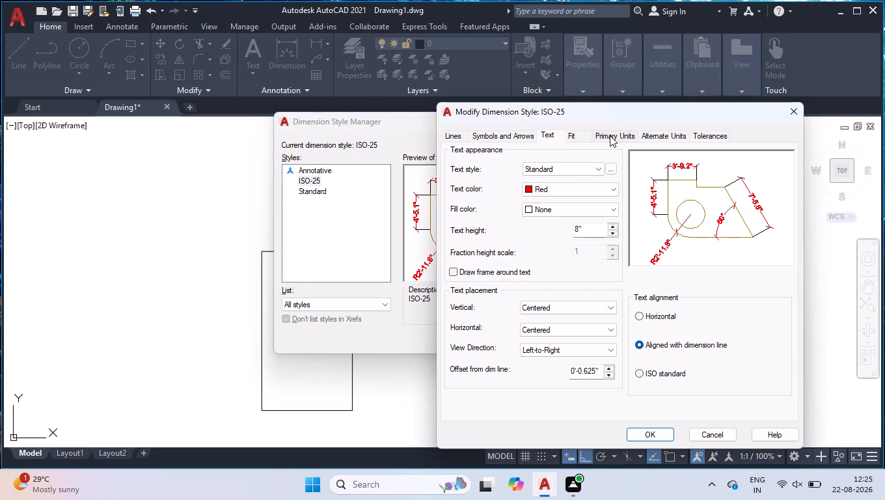
left_click(610, 135)
left_click(579, 161)
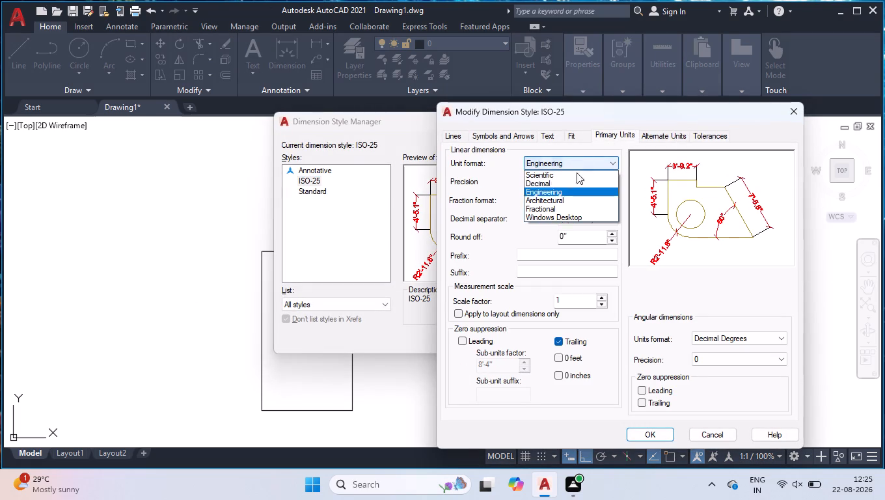
left_click(567, 200)
left_click(575, 183)
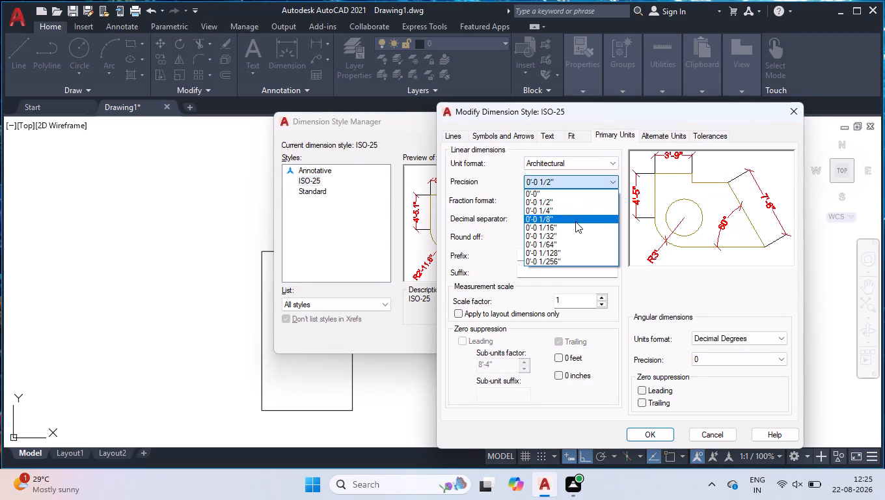
left_click(575, 221)
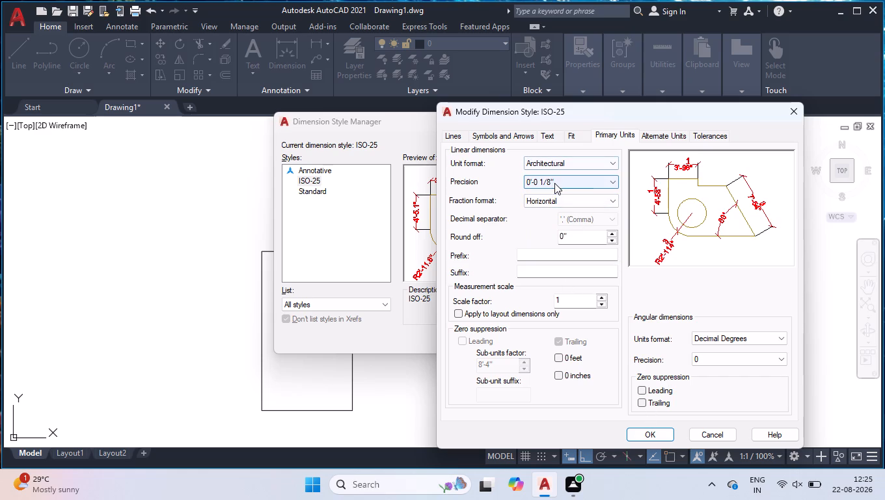
left_click(554, 182)
left_click(557, 201)
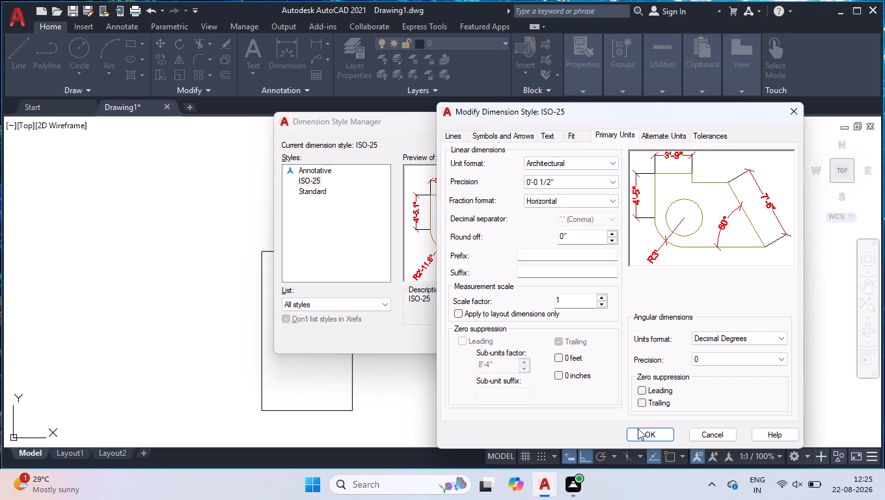
Set the fraction format to Horizontal, apply the changes, make ISO-25 the current style and close the Dimension Style Manager.
left_click(552, 201)
left_click(549, 217)
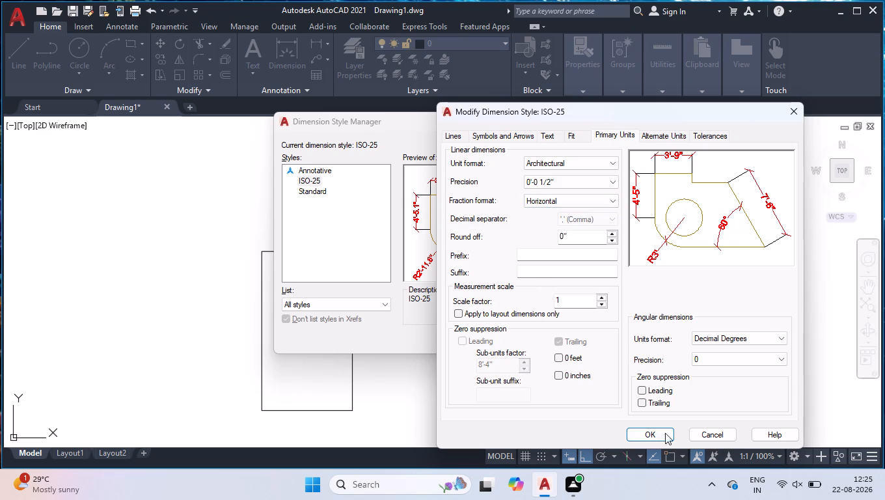
left_click(666, 435)
left_click(573, 167)
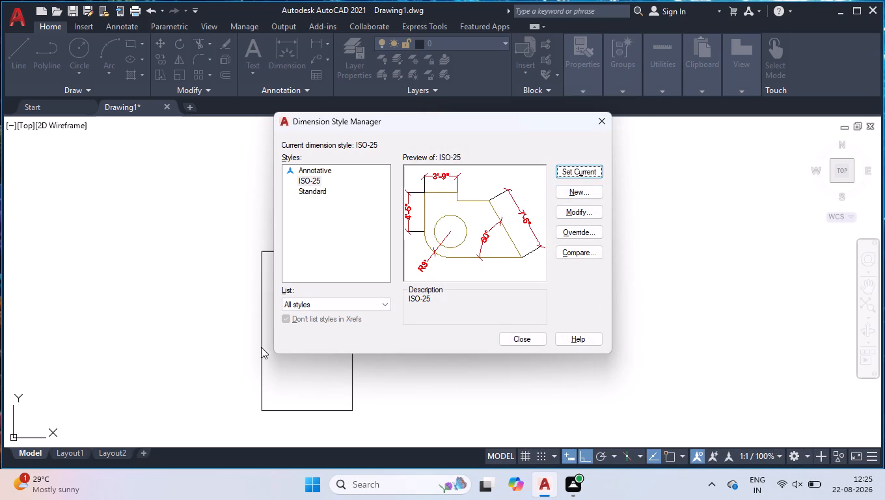
left_click(607, 118)
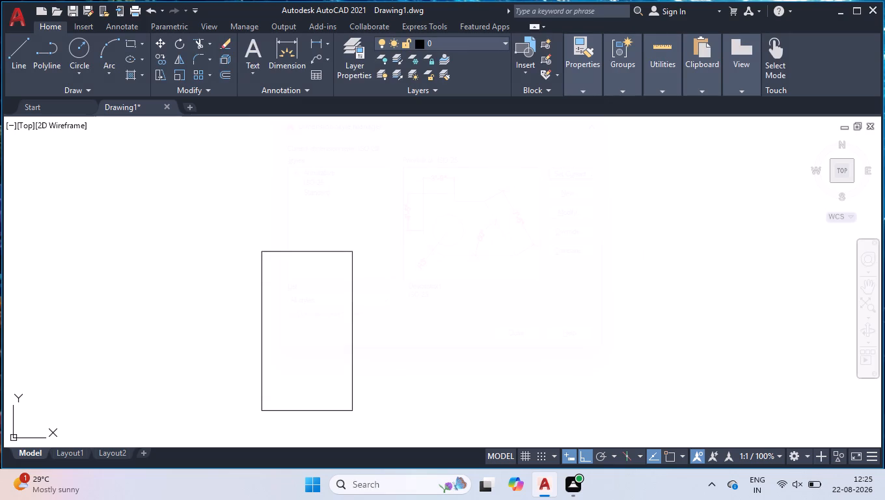
Turn on Clean Screen to enlarge the drawing area around the rectangle.
scroll(275, 428, "up", 2)
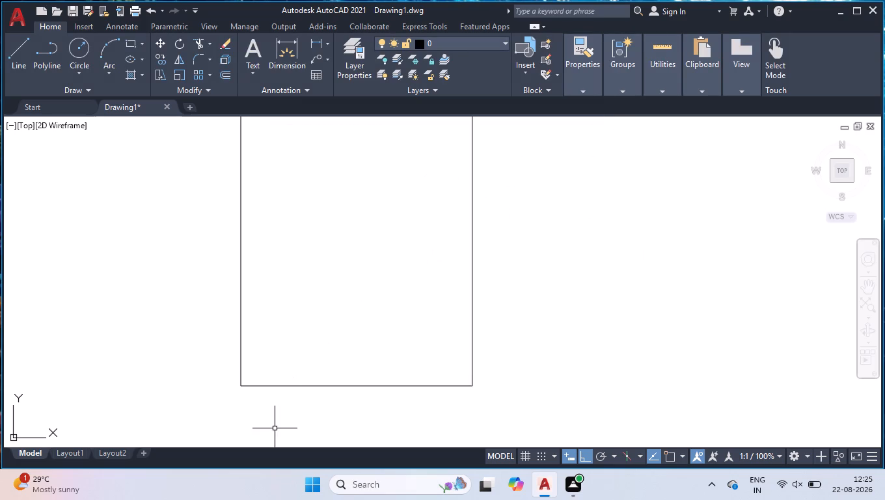
scroll(275, 417, "down", 1)
key("ctrl+0")
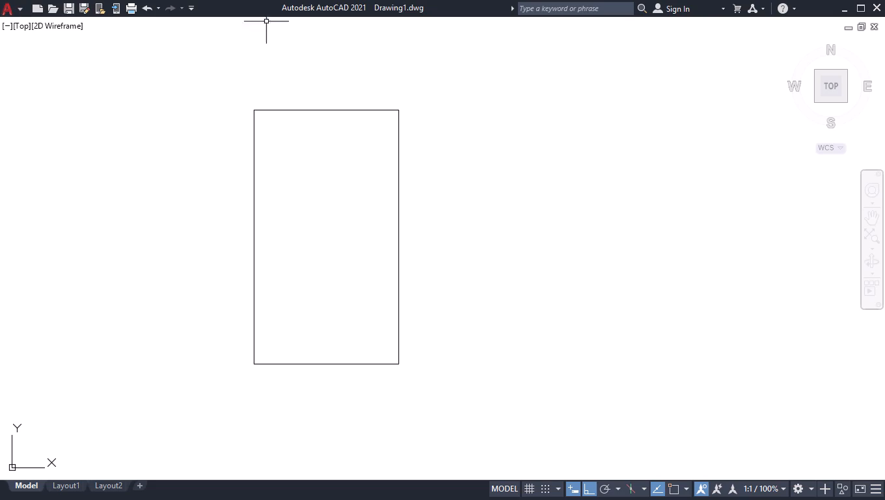
Join the four lines of the rectangle into a single polyline.
left_click_drag(454, 74, 454, 99)
left_click(77, 393)
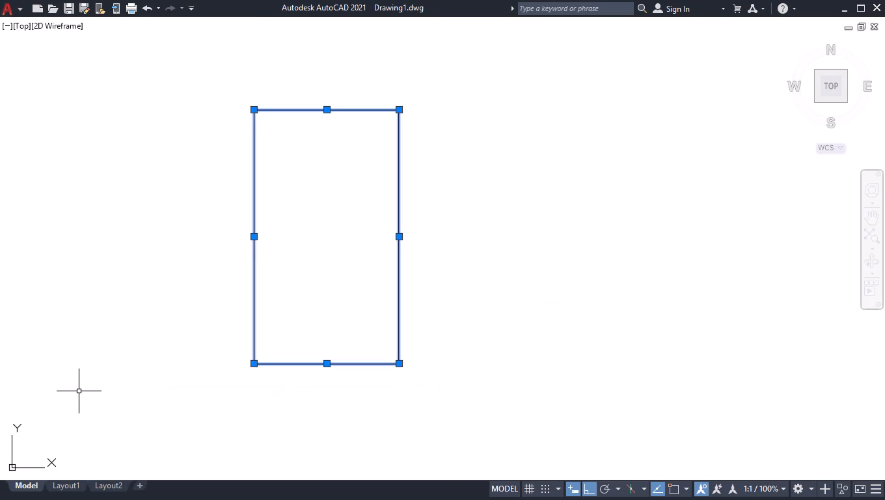
key("j")
key("Return")
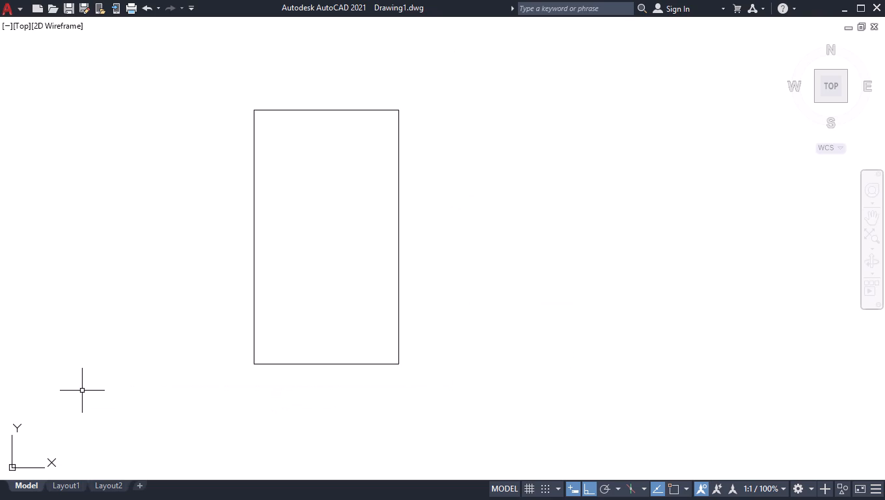
Offset the joined rectangle 9" inward to form the outer wall thickness.
type("off")
key("Return")
type("9\"")
key("Return")
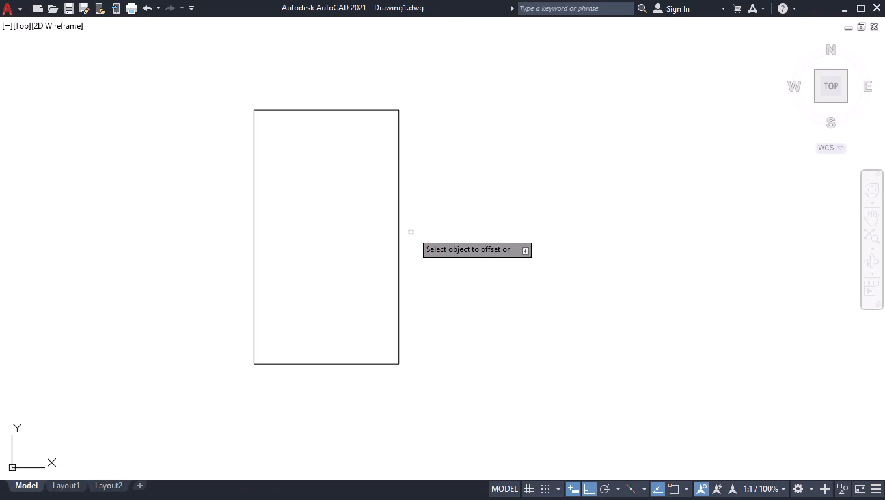
left_click(398, 216)
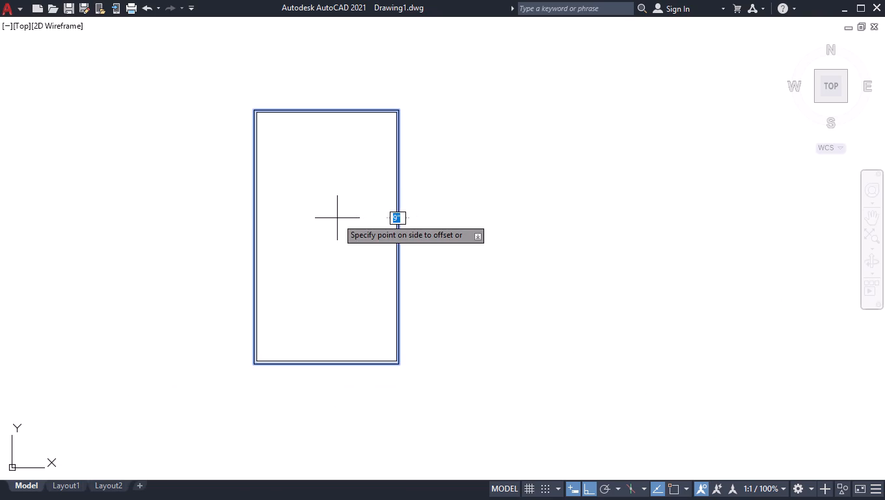
left_click(337, 218)
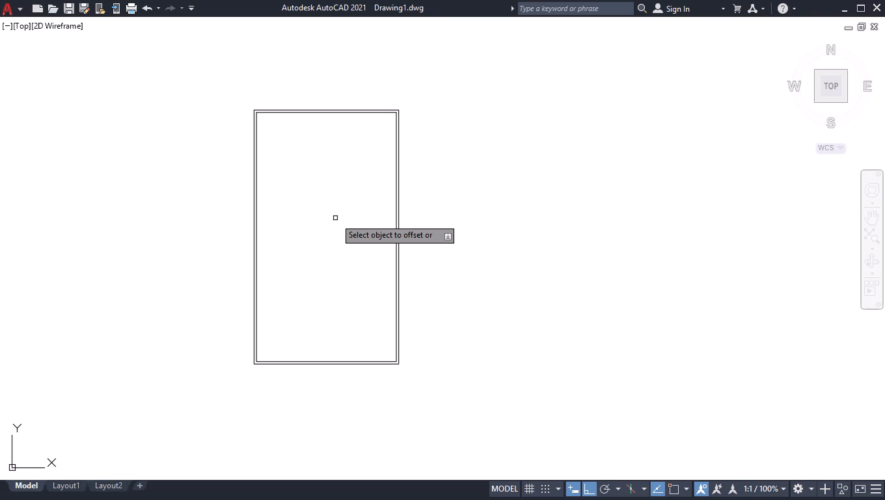
key("Return")
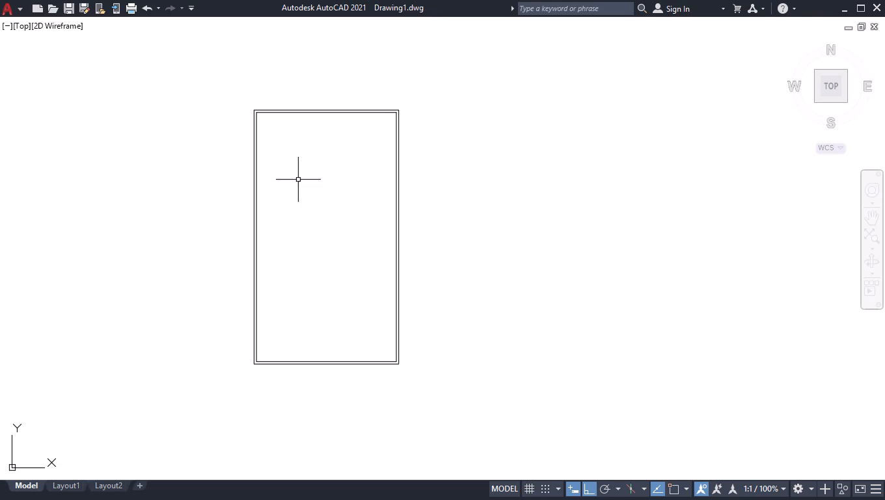
Explode the inner rectangle into separate lines.
scroll(311, 107, "up", 2)
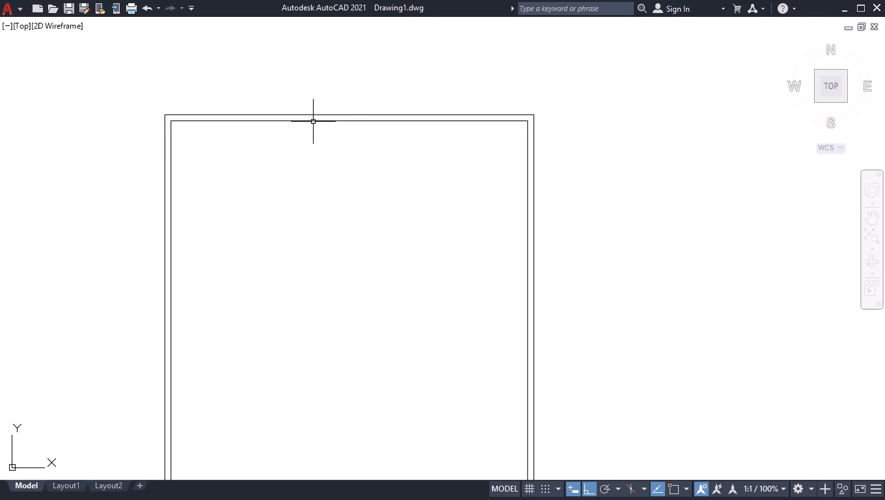
left_click(313, 122)
type("explod")
key("Return")
Offset the inner rectangle's top line 10'2.5" downward into the plan.
type("off")
key("Return")
type("10'3")
key("BackSpace")
type("2.5\"")
key("Return")
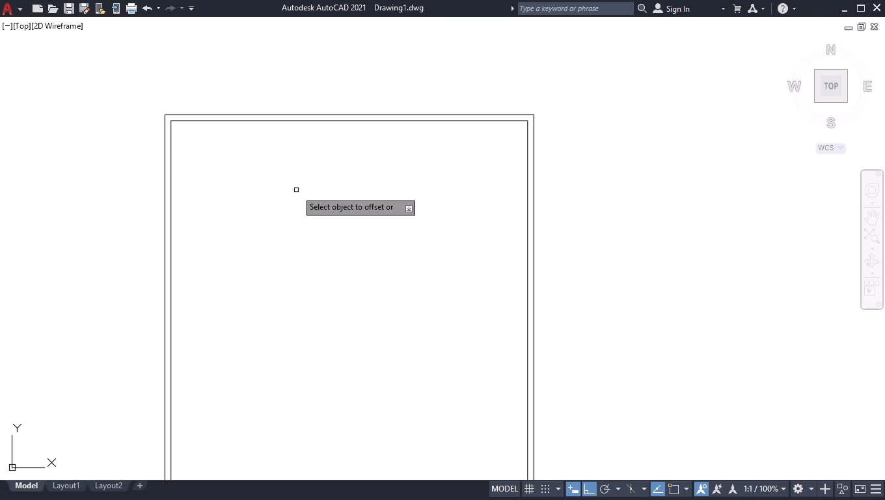
left_click(366, 122)
left_click(332, 324)
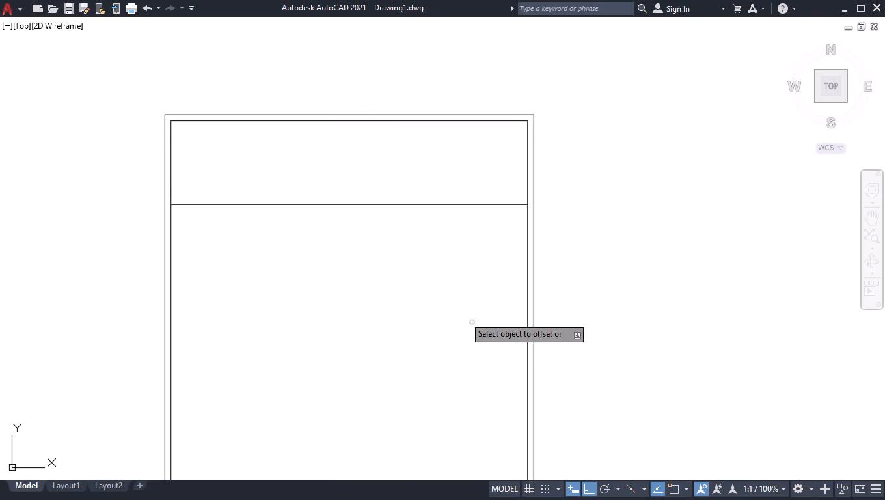
Offset the new horizontal line 9" downward to give the interior wall its thickness.
left_click(440, 204)
key("9")
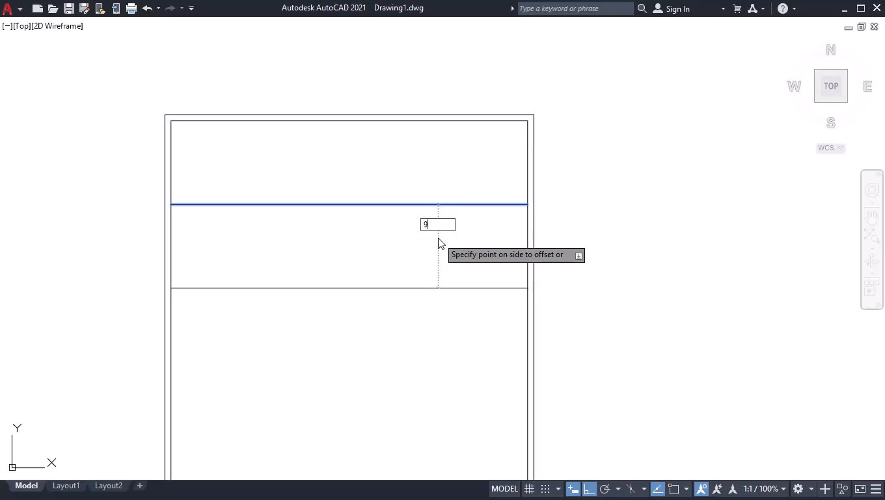
key("Return")
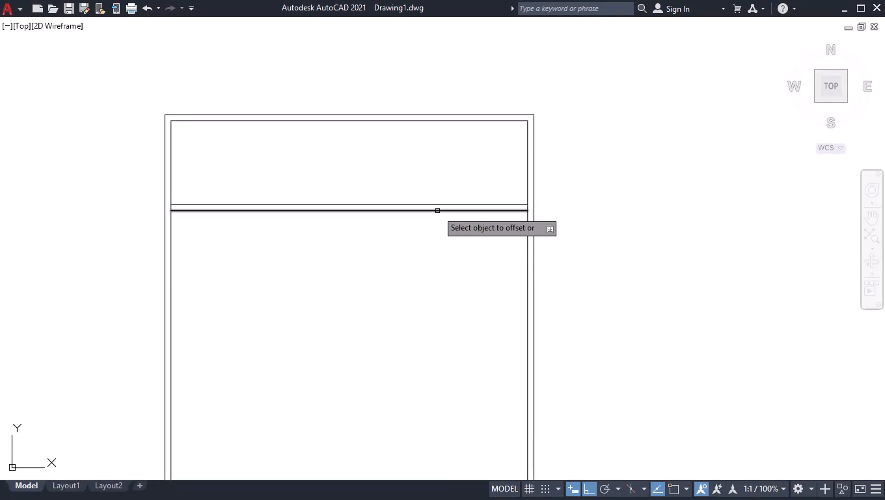
Offset the lower line of the interior wall 13' downward.
left_click(437, 211)
type("13'")
key("Return")
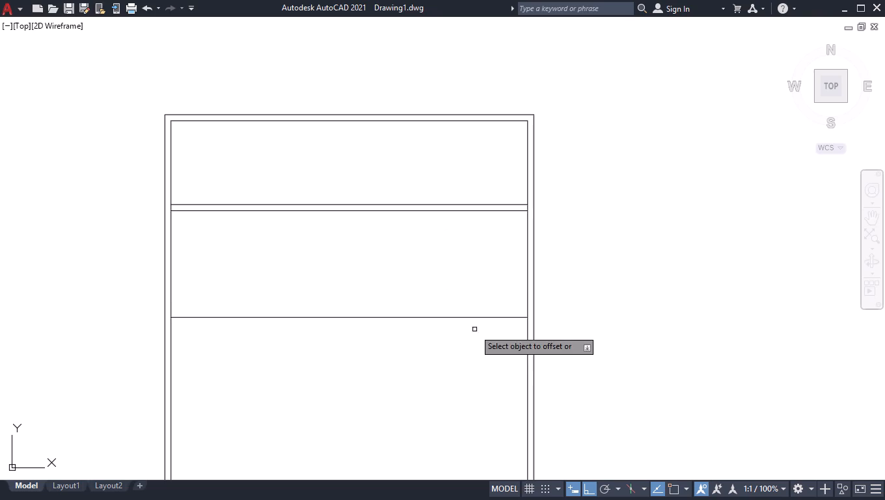
Offset the lowest horizontal line 9" downward to give the second interior wall its thickness.
scroll(382, 232, "down", 2)
scroll(381, 367, "up", 1)
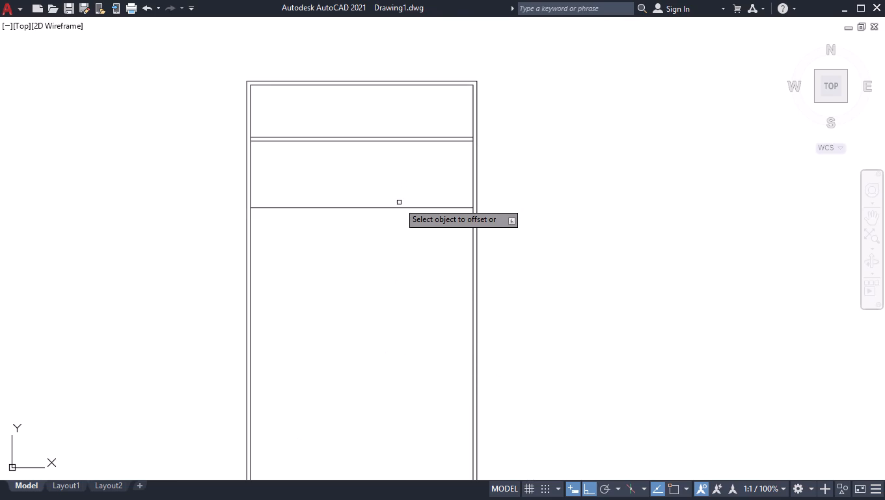
left_click(398, 208)
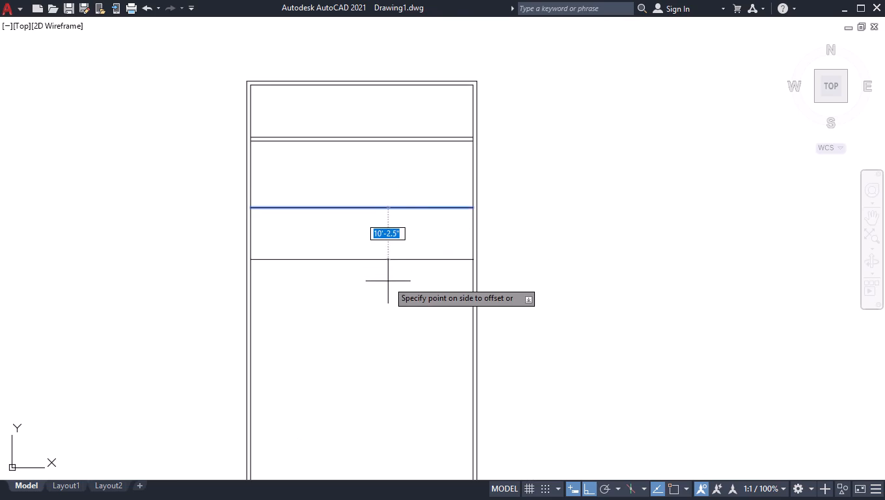
key("9")
key("Return")
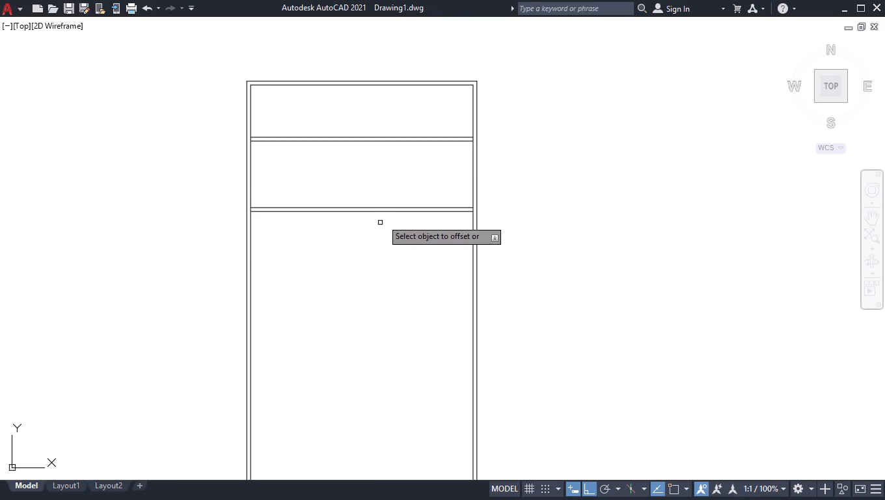
Offset the lower line of the second interior wall 14'6" downward.
left_click(386, 212)
type("14'6\"")
key("Return")
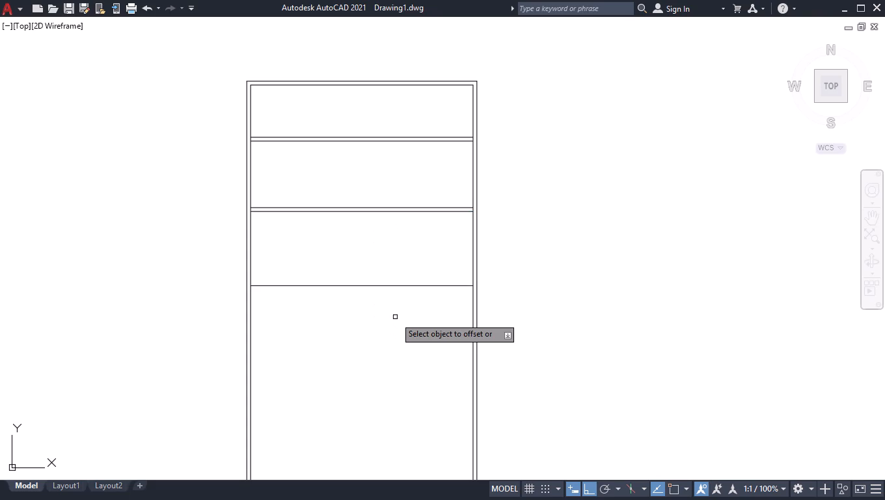
Offset the new horizontal line 9" downward to give the third interior wall its thickness.
left_click(400, 284)
key("9")
key("Return")
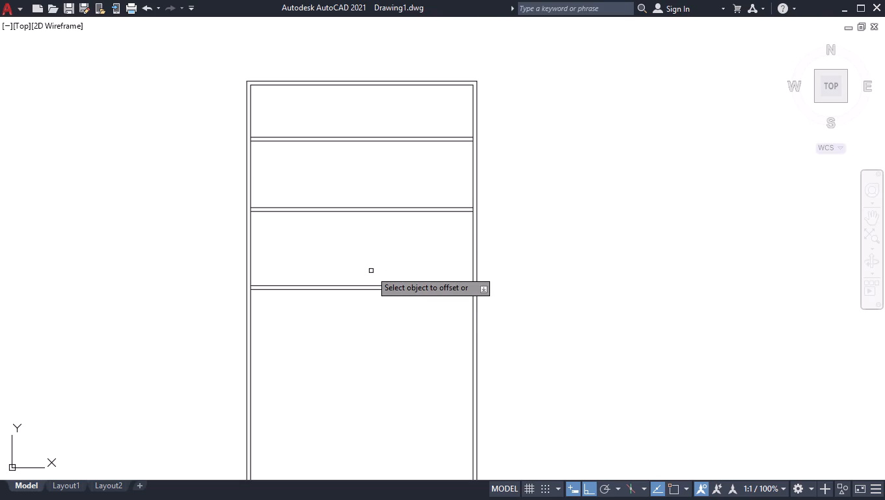
Offset the lower line of the third interior wall 15' downward.
left_click(336, 290)
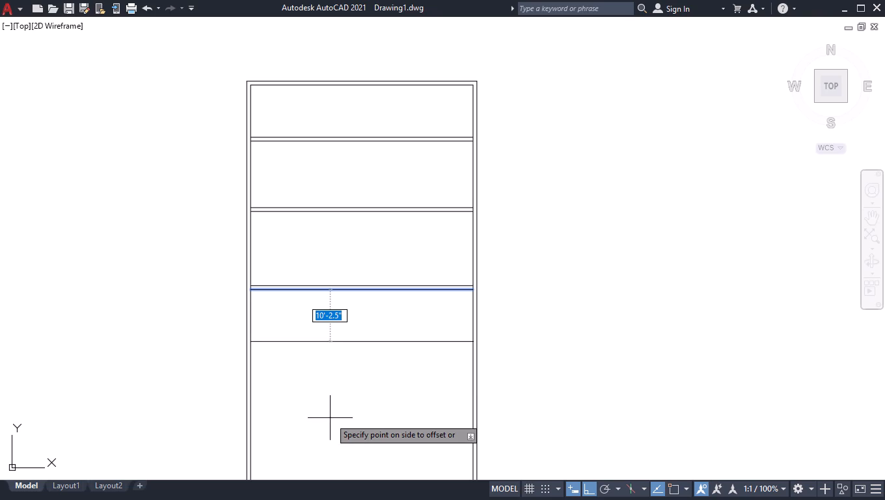
key("1")
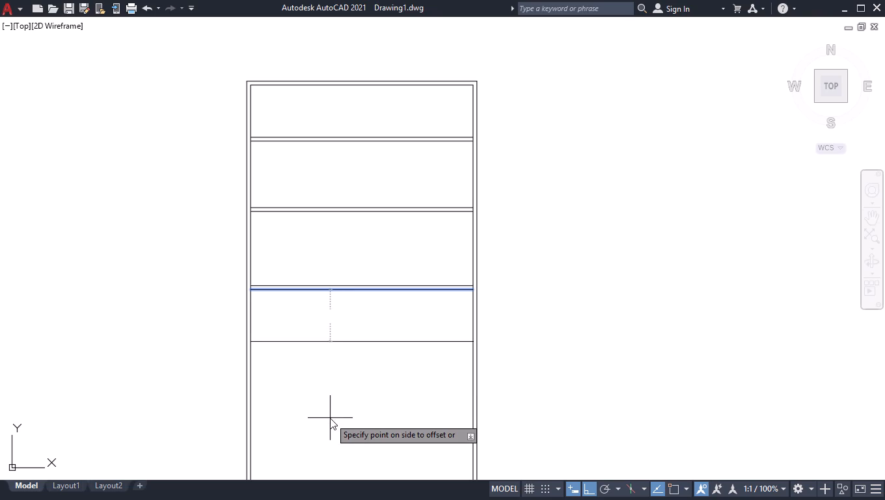
key("5")
key("apostrophe")
key("Return")
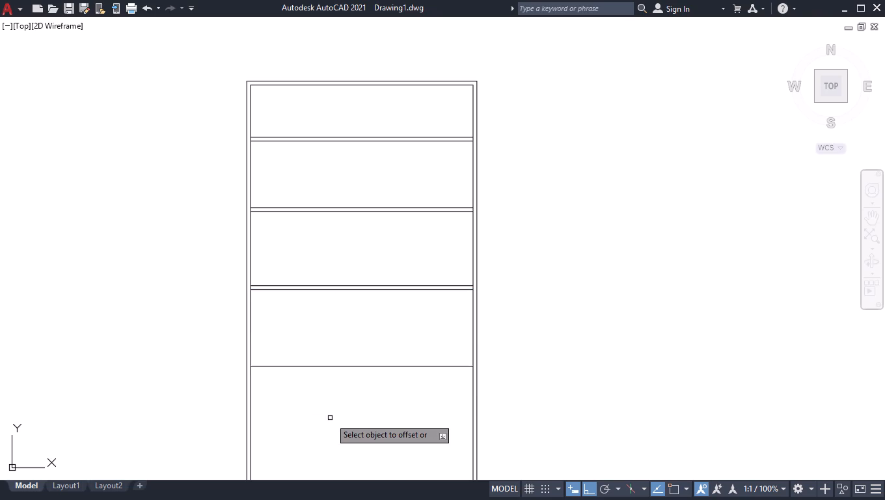
Offset the new horizontal line 9" downward to give the fourth interior wall its thickness.
left_click(333, 367)
key("9")
key("Return")
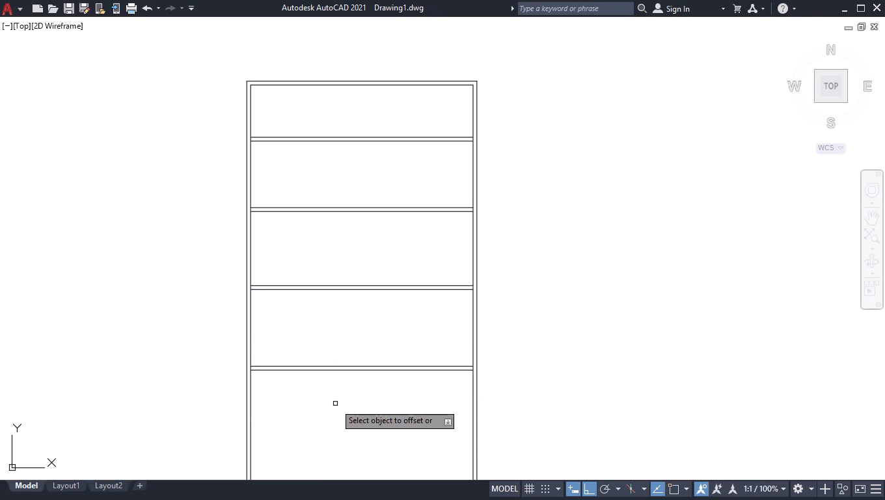
Offset the lower line of the third interior wall 18'1" downward, below the fourth wall.
left_click(456, 289)
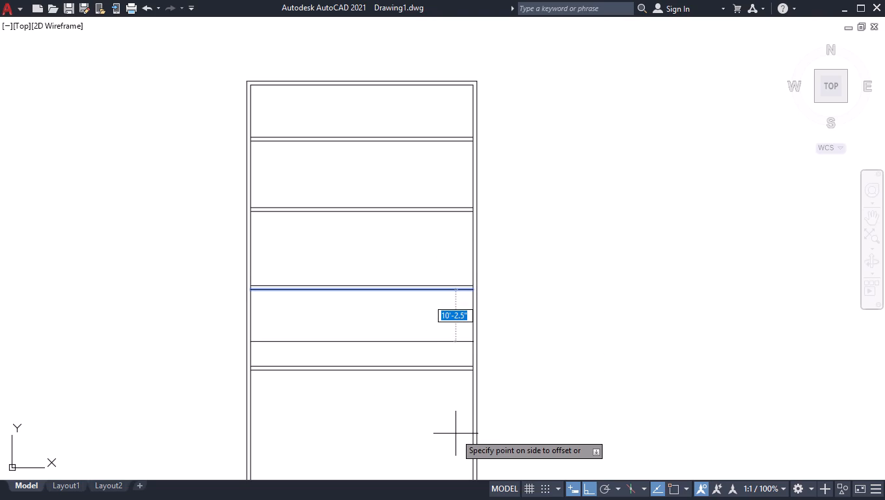
type("18'1")
key("Return")
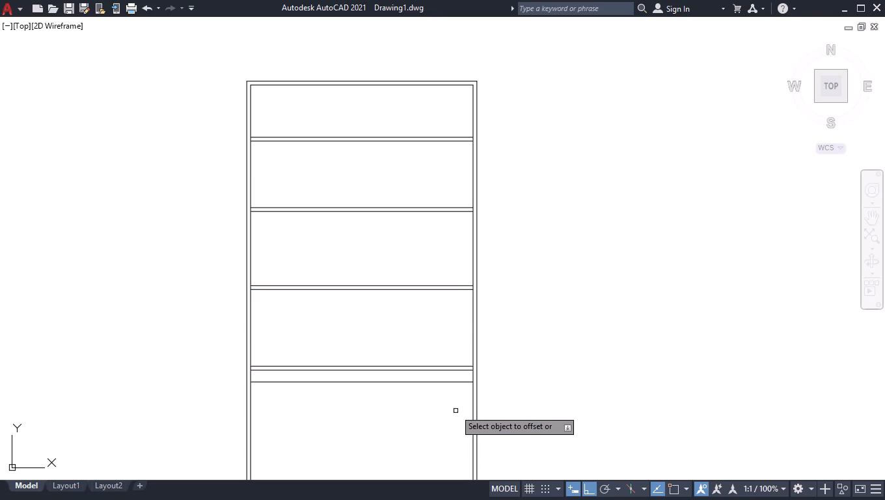
Offset the new lowest line 9" downward to form the fifth interior wall, and finish offsetting.
left_click(445, 382)
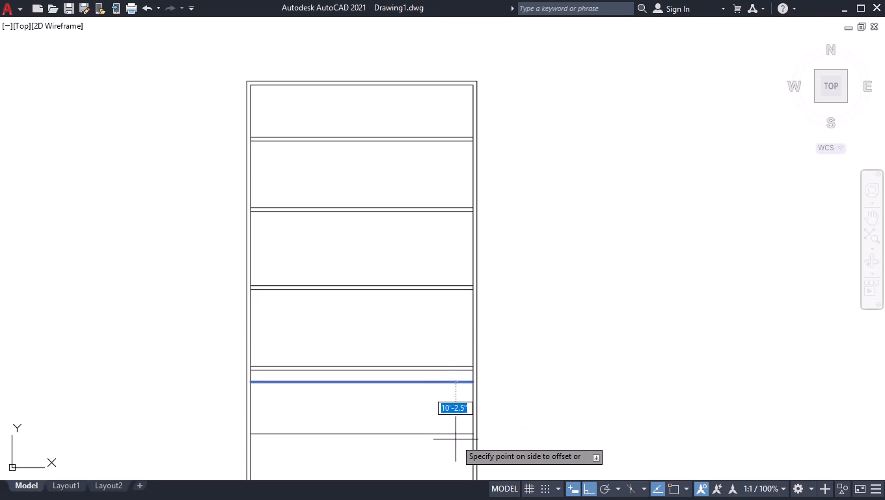
key("9")
key("Return")
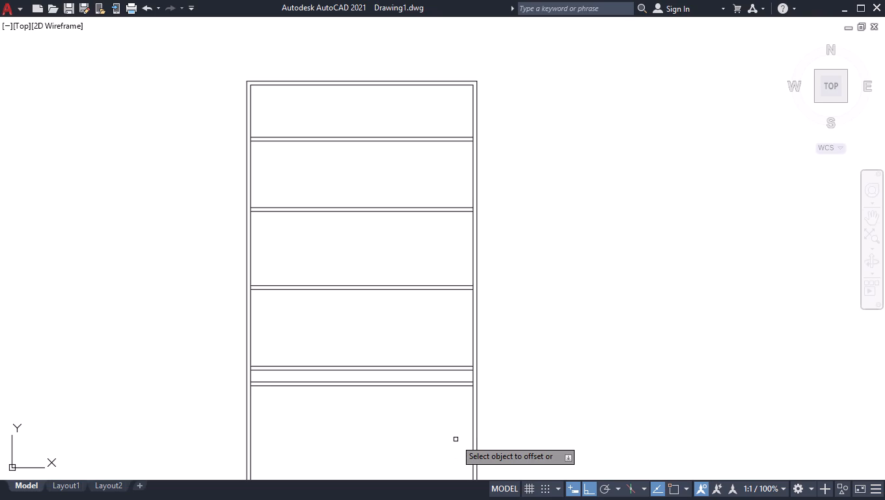
key("Return")
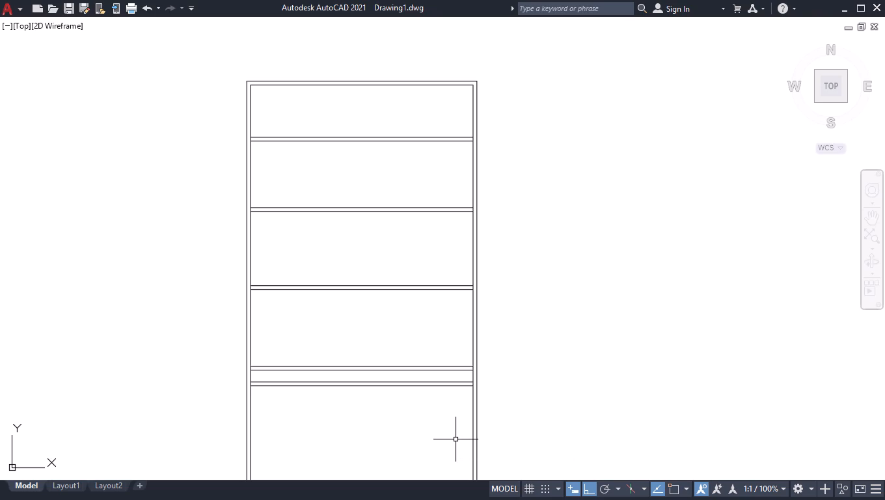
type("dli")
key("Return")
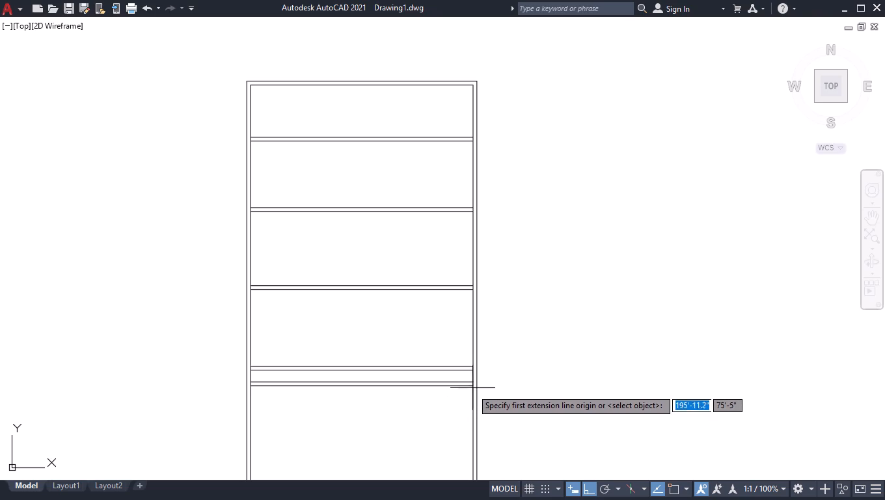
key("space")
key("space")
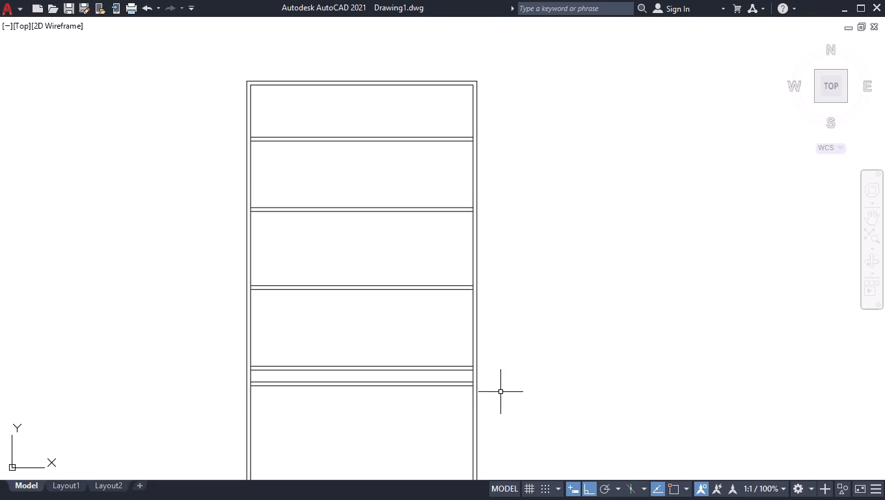
Turn on object snap.
left_click(677, 485)
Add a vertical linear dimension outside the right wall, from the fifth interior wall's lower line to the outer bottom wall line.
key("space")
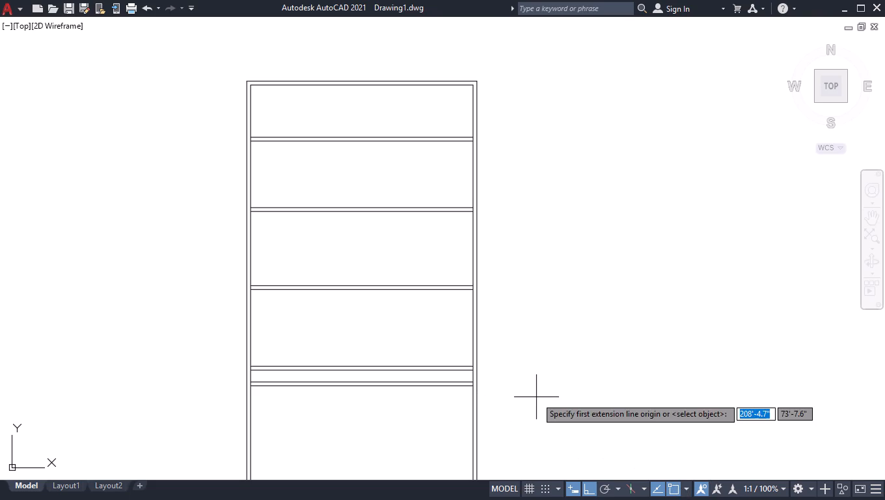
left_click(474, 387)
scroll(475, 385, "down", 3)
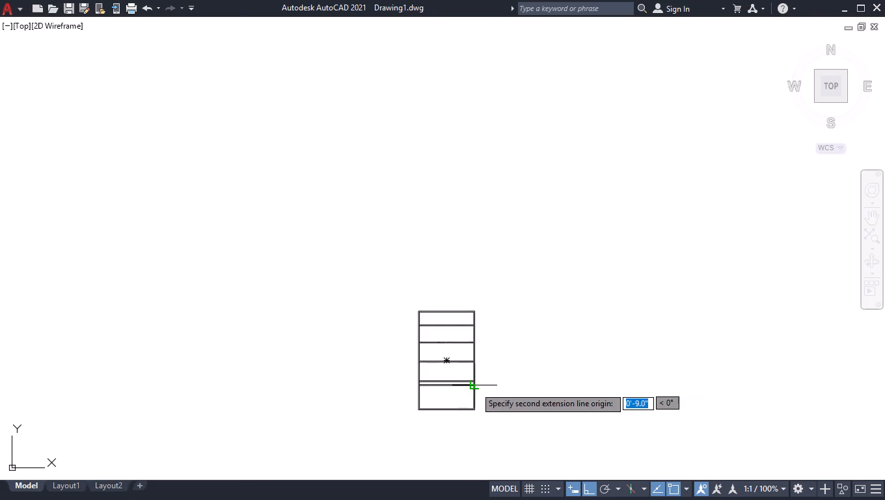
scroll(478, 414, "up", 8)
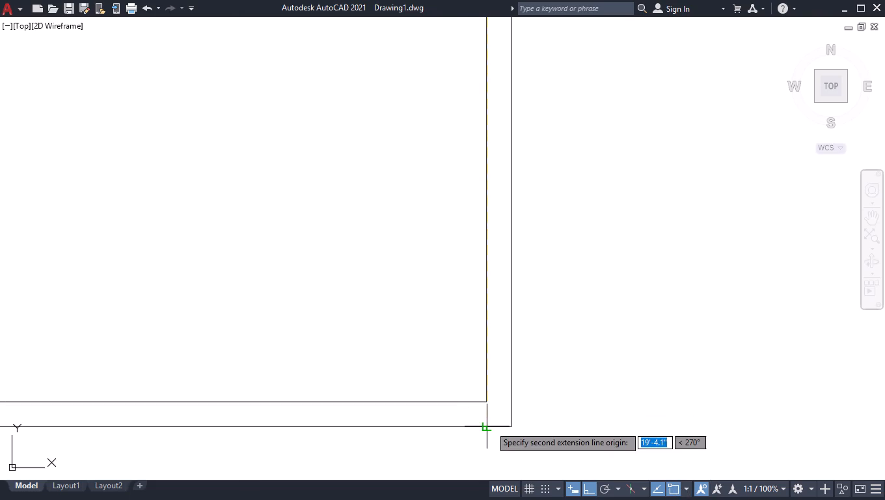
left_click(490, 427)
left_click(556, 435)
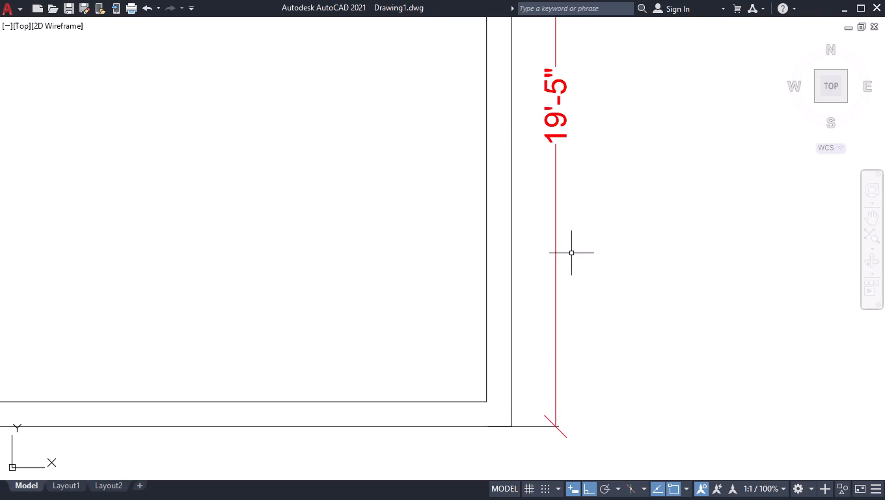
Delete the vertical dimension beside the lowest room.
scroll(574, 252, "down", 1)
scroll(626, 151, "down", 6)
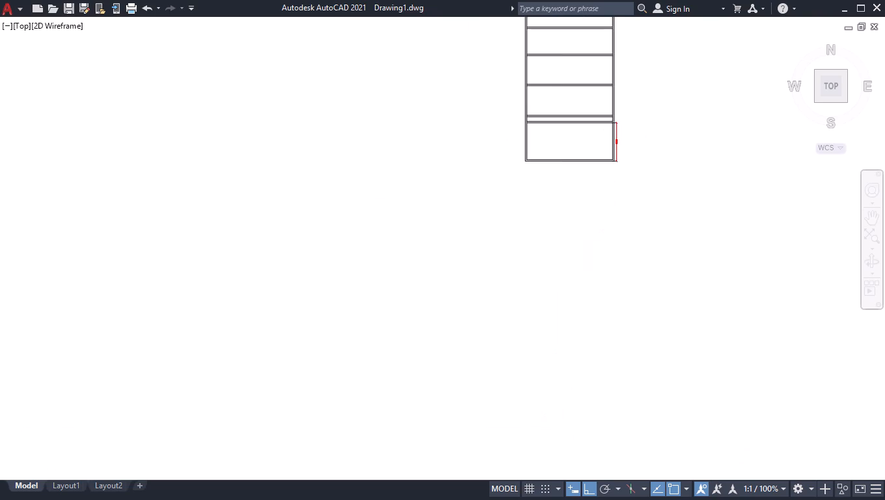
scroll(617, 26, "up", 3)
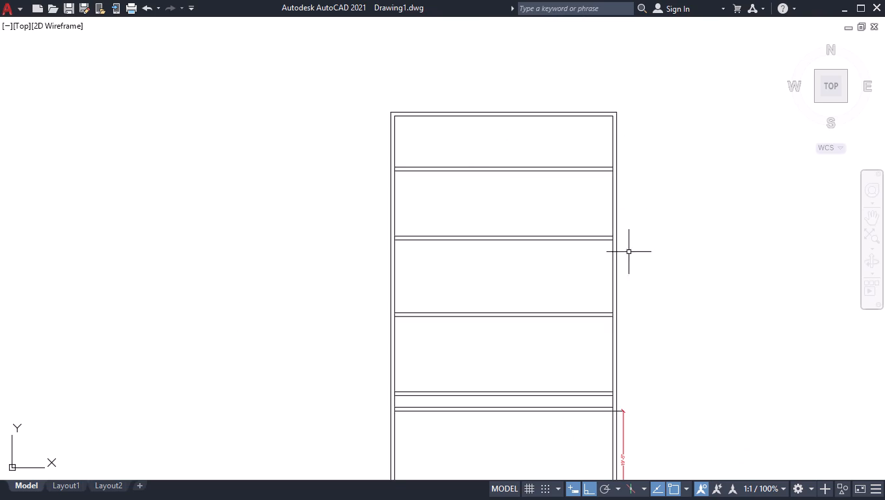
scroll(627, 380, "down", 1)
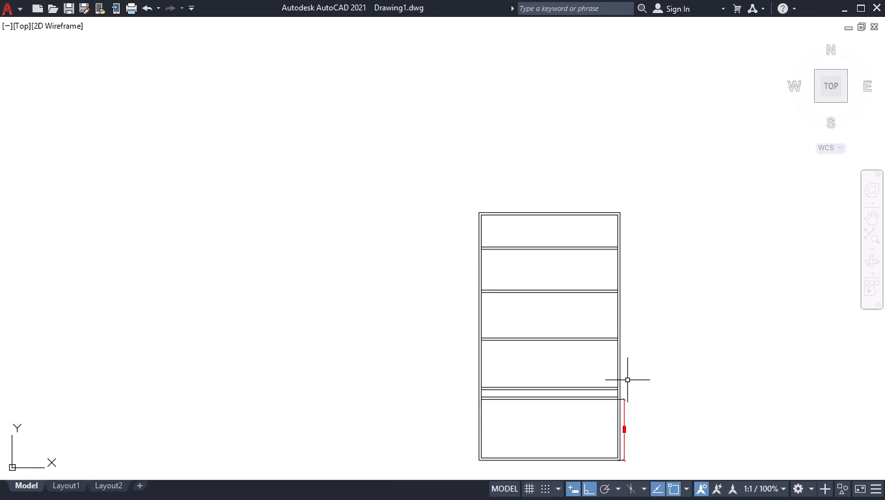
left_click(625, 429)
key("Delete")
Break the right wall's inner line at the point where it meets the first interior wall's lower line.
scroll(600, 389, "up", 2)
scroll(600, 387, "down", 2)
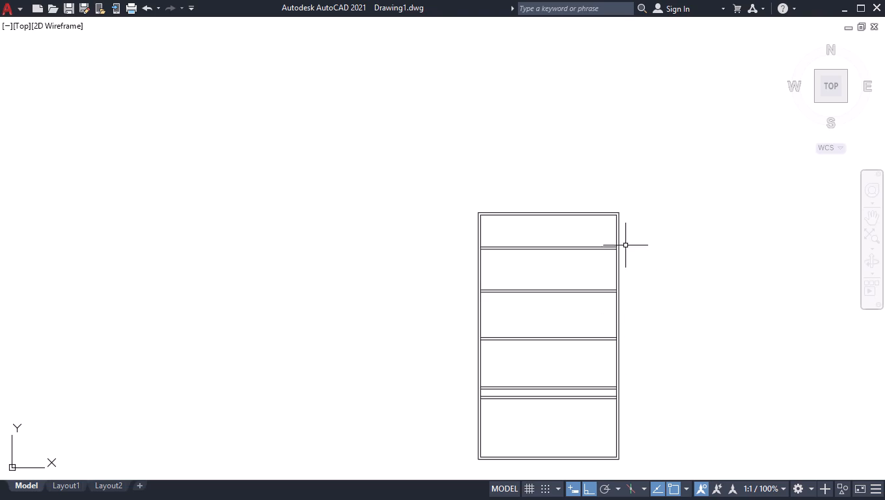
scroll(623, 244, "up", 4)
scroll(619, 247, "down", 2)
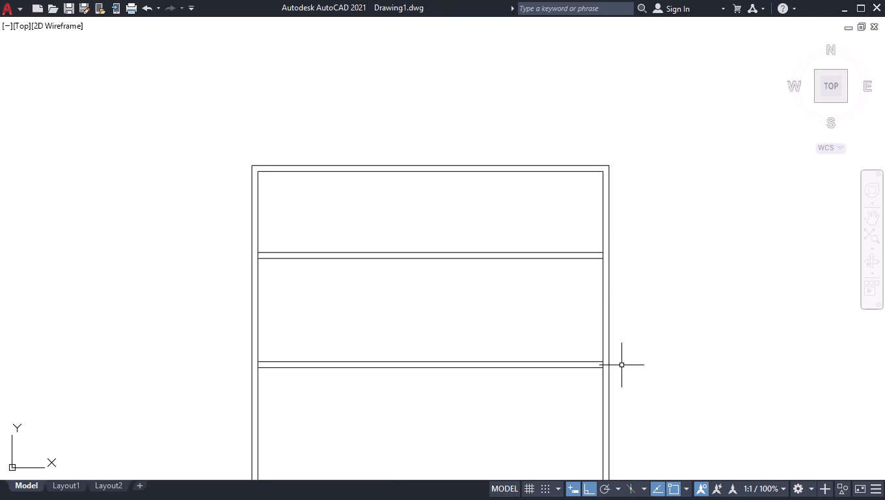
type("br")
key("Down")
key("Return")
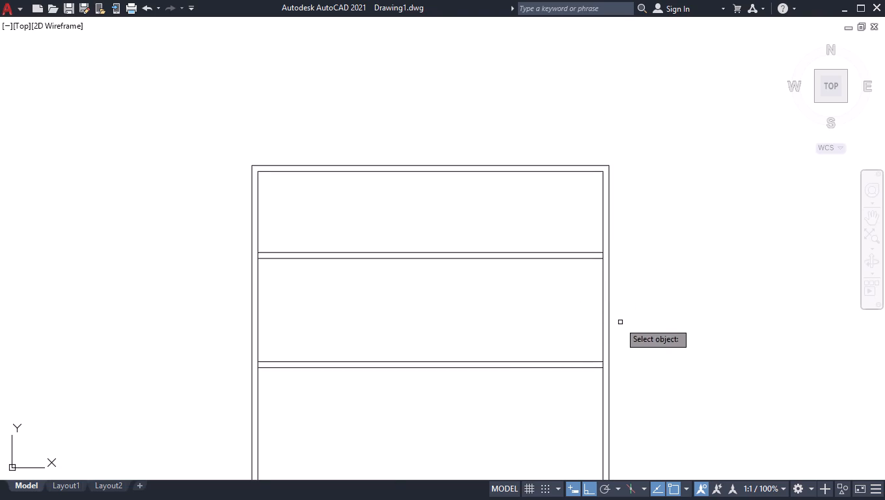
left_click(603, 272)
left_click(599, 259)
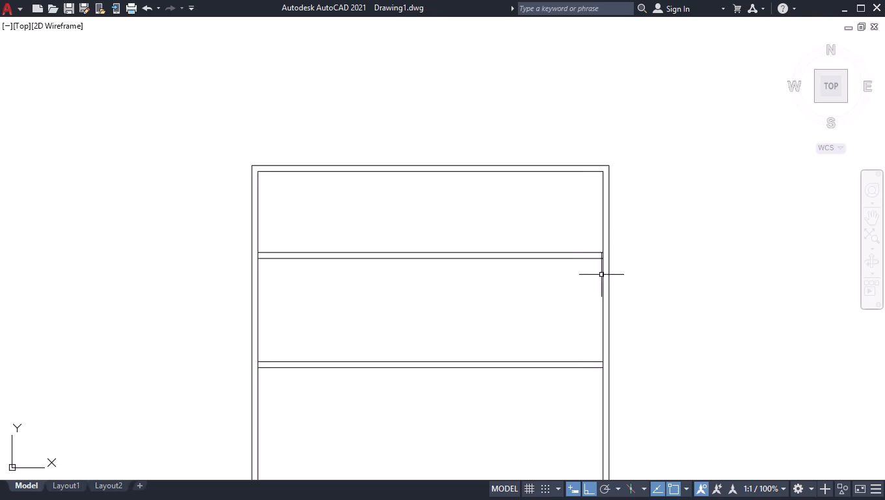
Break the right wall's inner line at the point where it meets the second interior wall's upper line.
key("space")
left_click(603, 294)
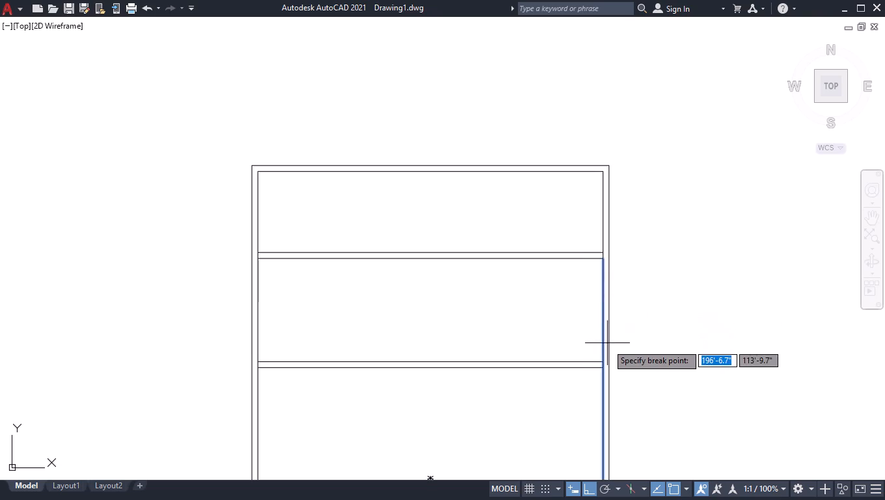
left_click(603, 361)
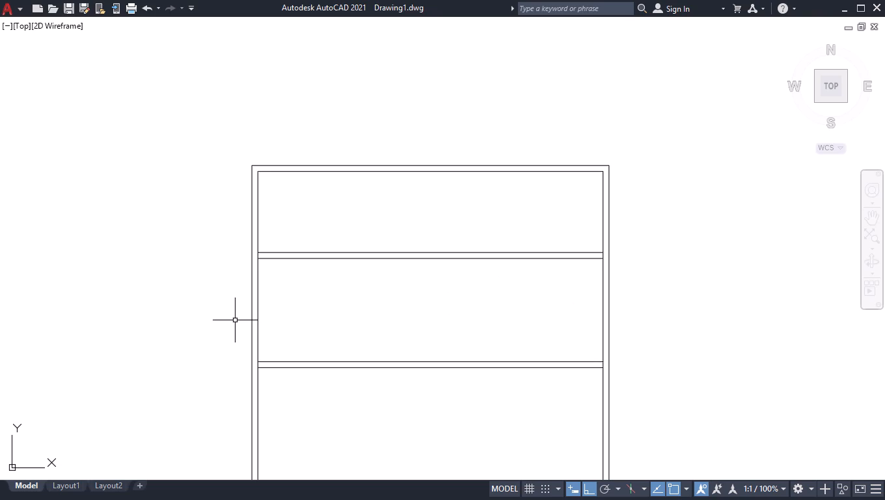
Offset the right wall's inner segment between the first and second interior walls 6'9" to the left, into the room.
type("off")
key("Return")
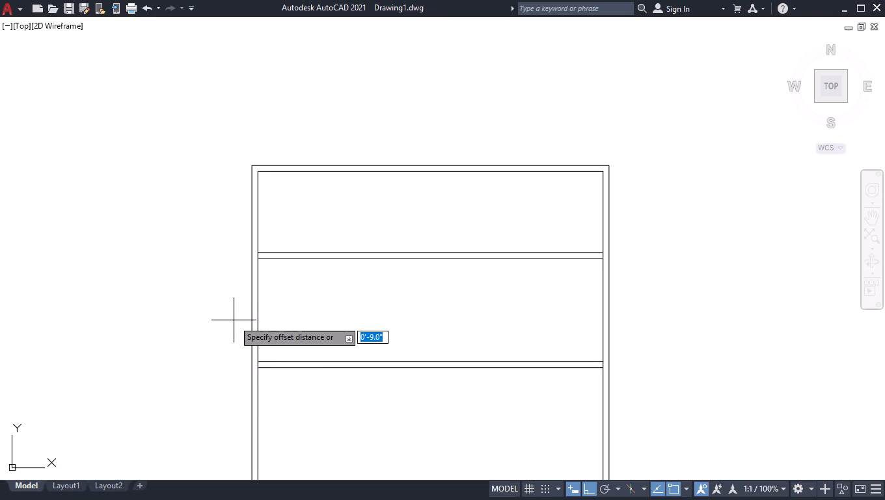
type("6'8")
key("BackSpace")
type("9\"")
key("Return")
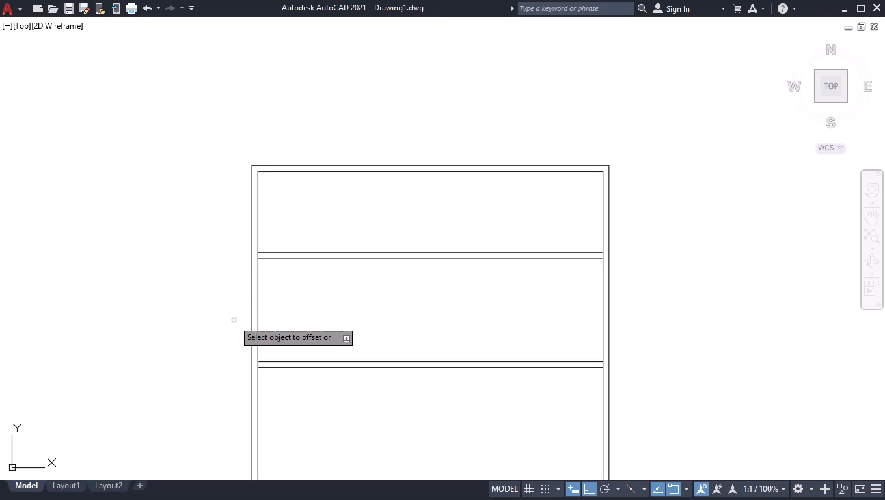
left_click(602, 309)
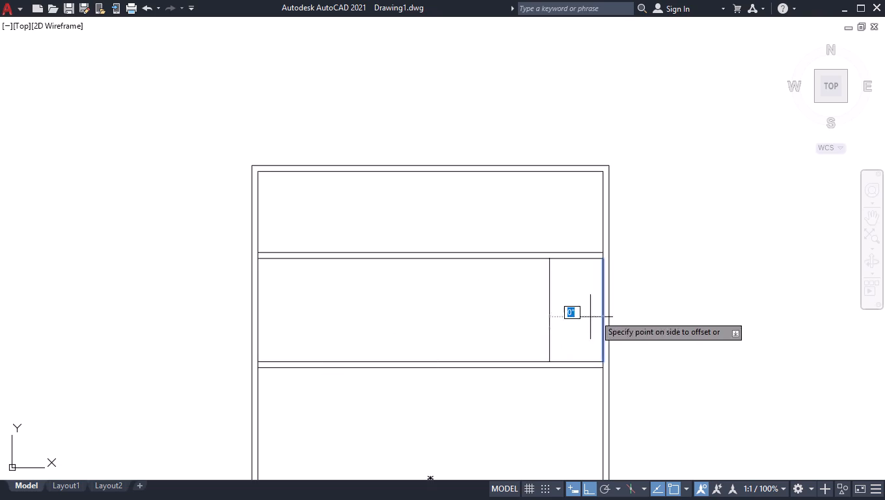
left_click(424, 330)
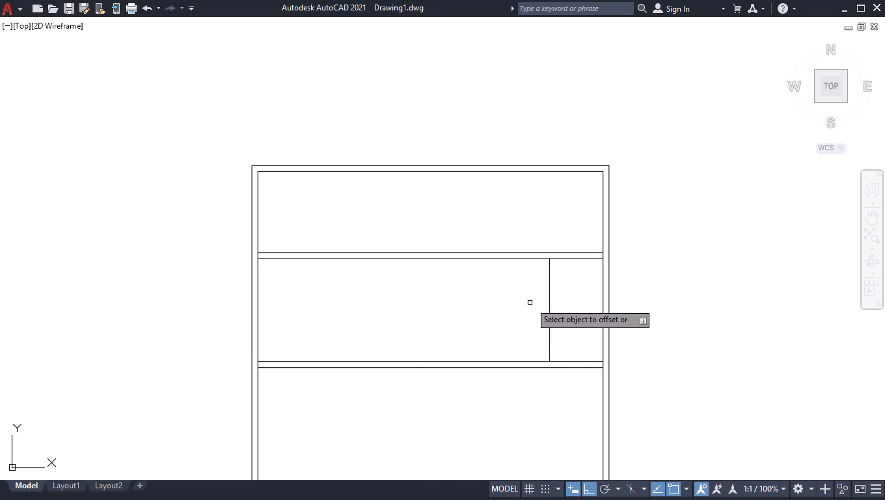
Offset the divider line between the first and second interior walls 4.5" to the left to form a thin partition.
left_click(548, 297)
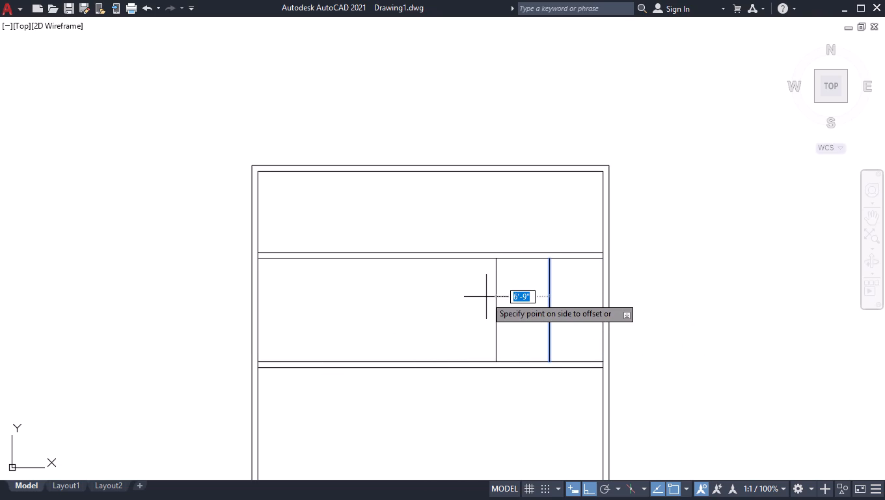
key("4")
key("period")
key("5")
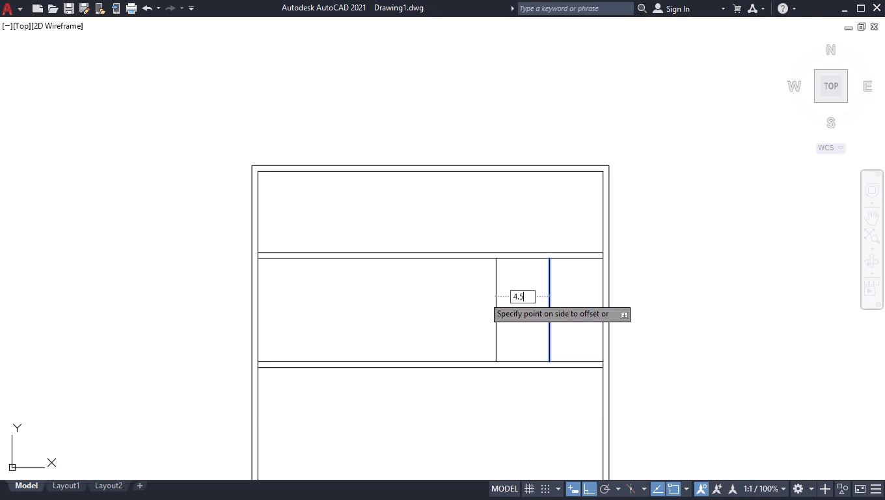
key("Return")
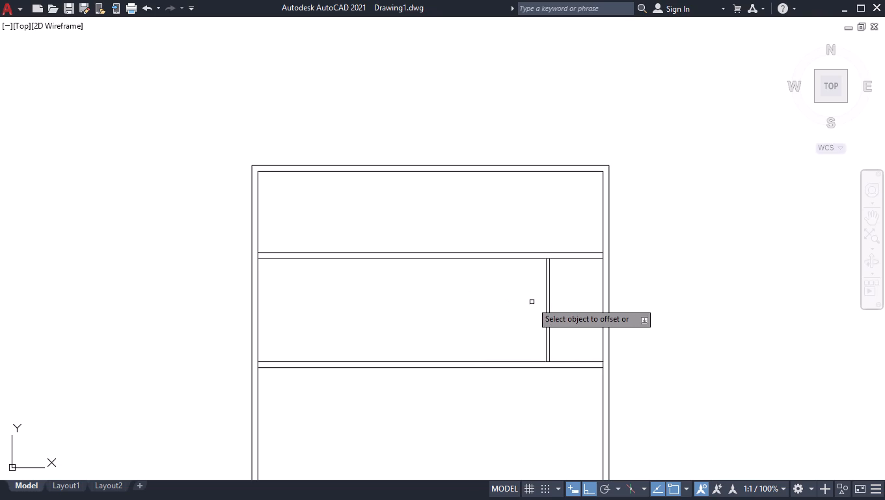
Add a 9" thick divider 12'9" to the left of the 4.5" partition by offsetting its left line and the resulting line.
left_click(546, 292)
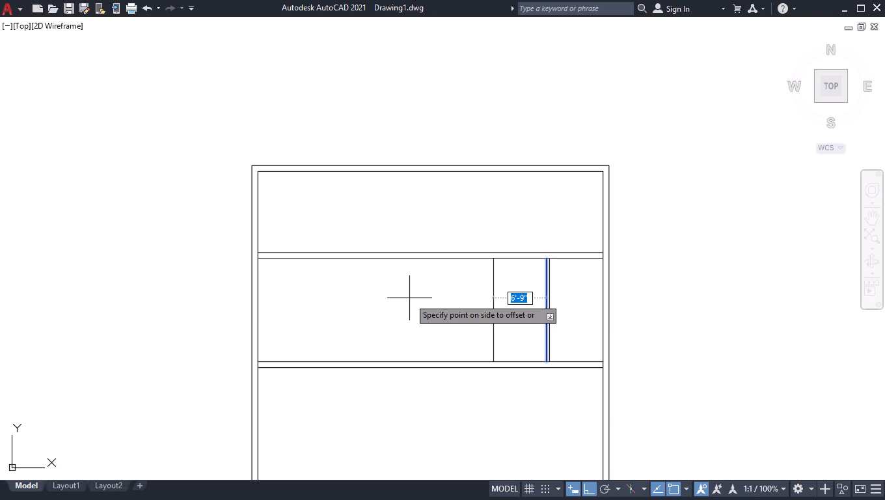
type("12")
type("'8")
key("BackSpace")
key("9")
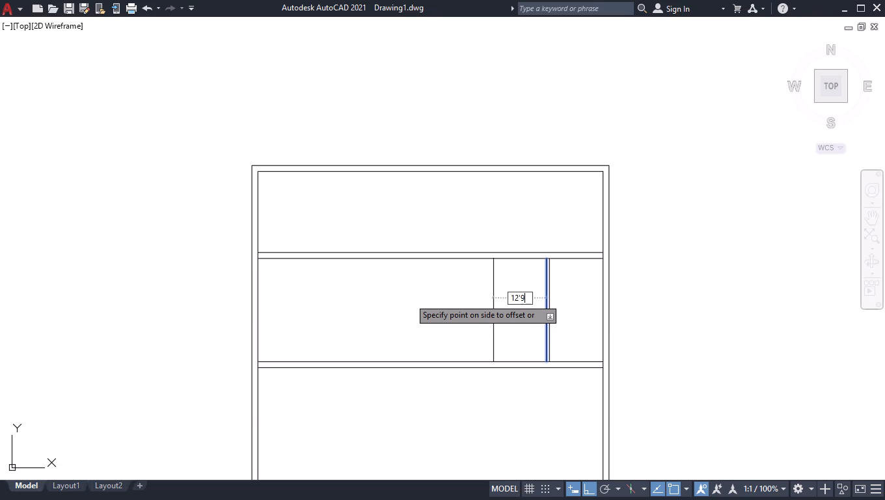
key("shift+quotedbl")
key("Return")
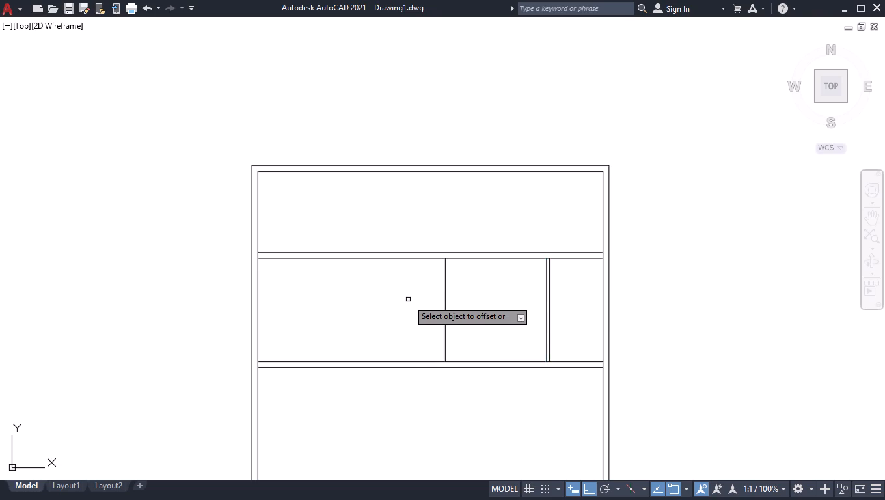
left_click(445, 312)
key("9")
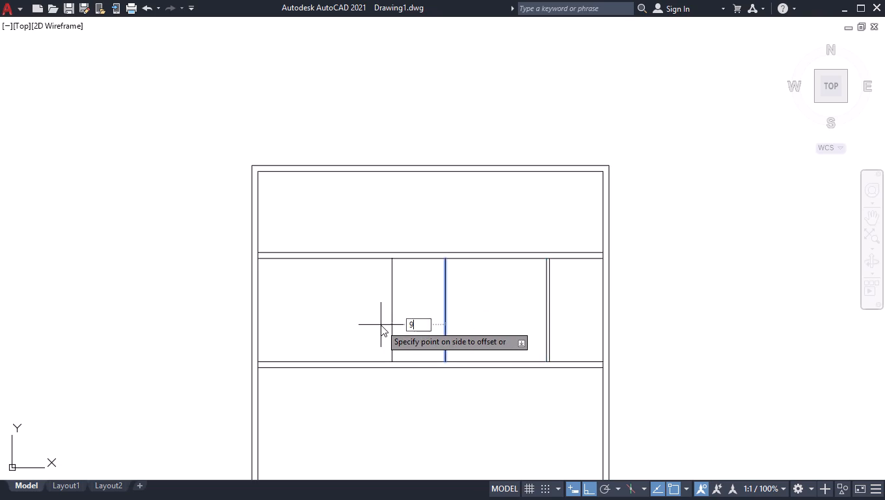
key("Return")
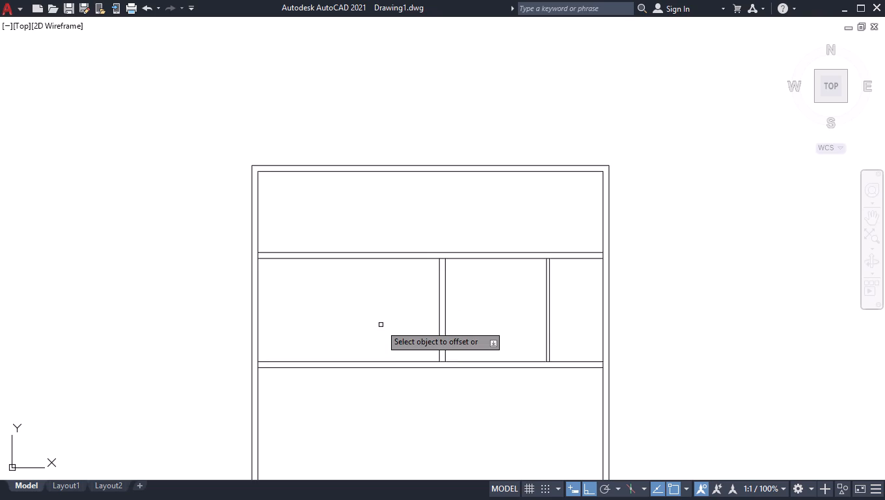
Add a 4.5" thick partition 15'4" to the left of the 9" divider by offsetting its left line and the resulting line.
left_click(439, 303)
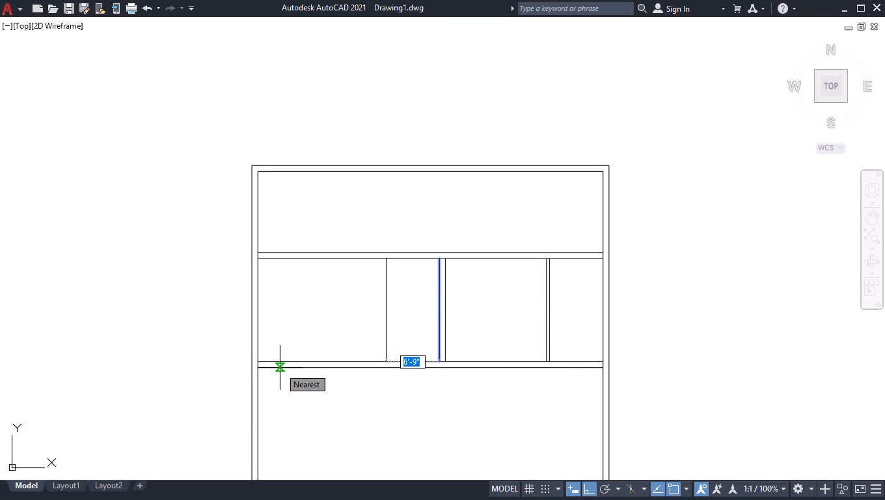
type("15'4")
key("Return")
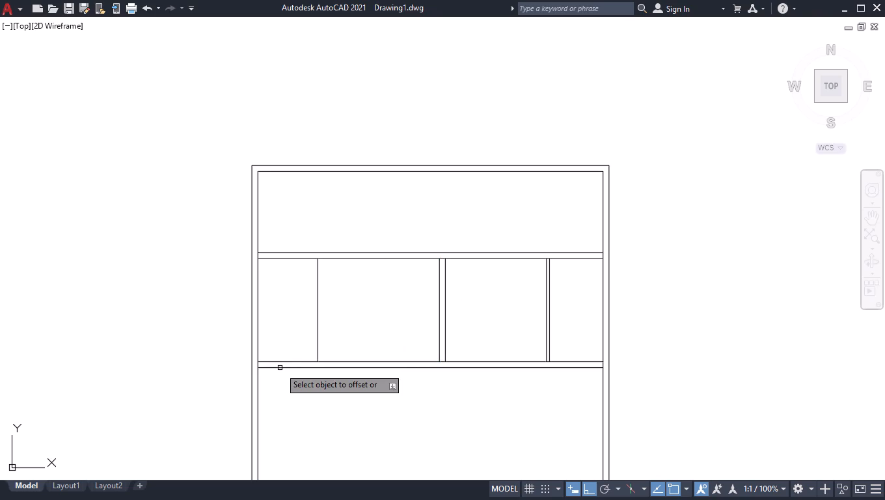
left_click(316, 315)
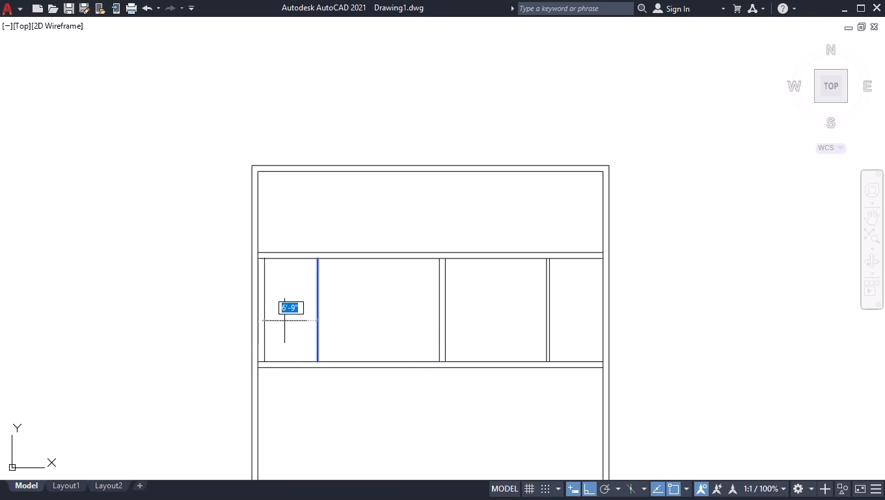
type("4.5")
key("Return")
key("Return")
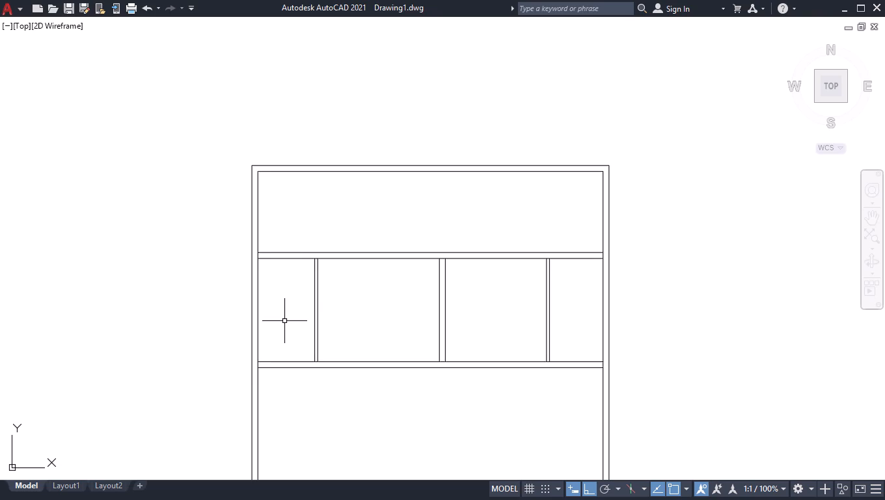
Measure the width and height of the leftmost room between the first and second interior walls.
type("meas")
key("Return")
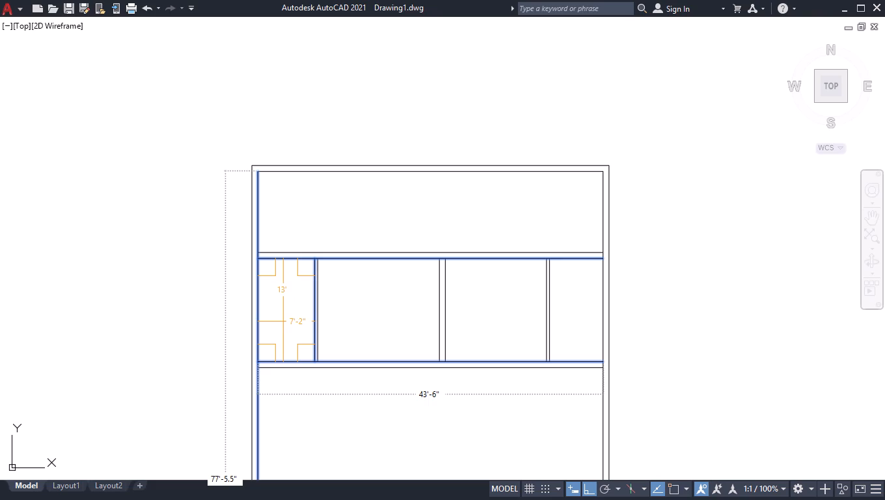
key("Return")
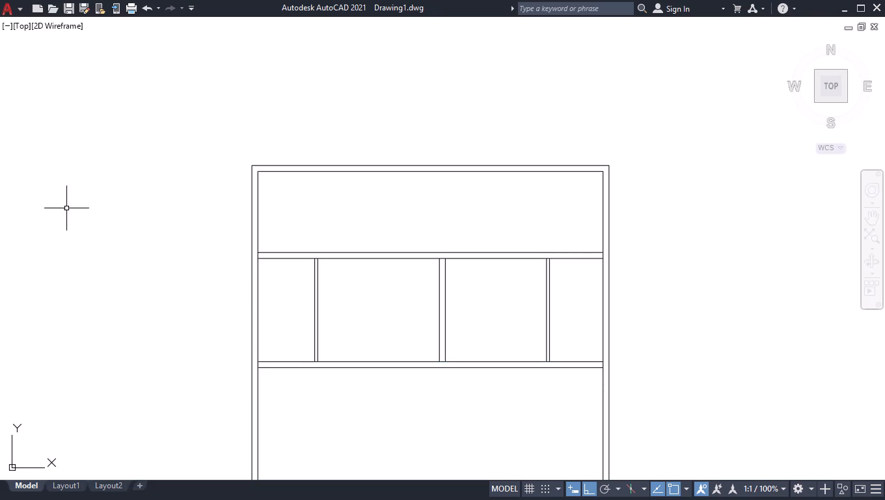
Break the right wall's inner line at the point where it meets the third interior wall's lower line.
scroll(344, 178, "down", 1)
scroll(429, 395, "up", 1)
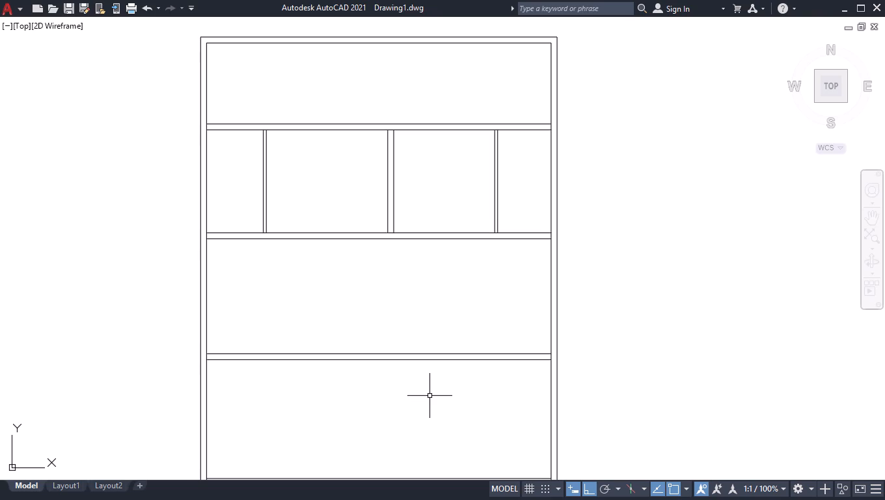
scroll(455, 365, "down", 1)
scroll(482, 473, "up", 2)
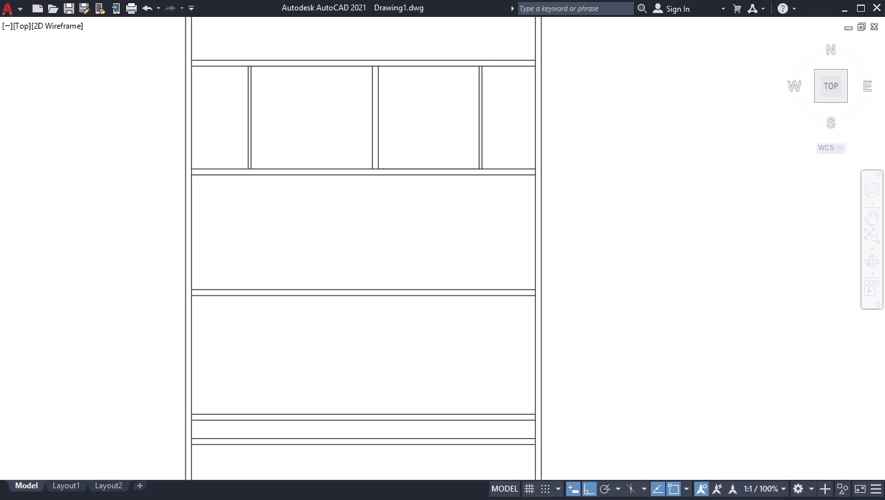
key("b")
key("r")
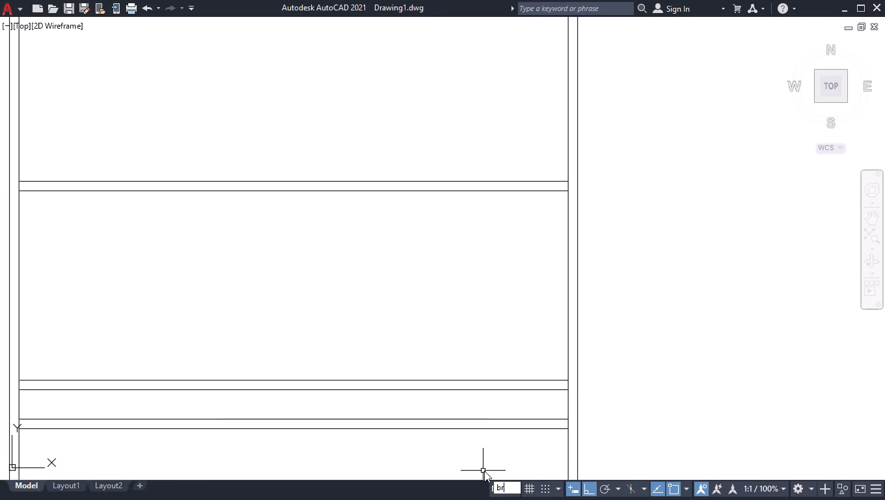
key("Down")
key("Return")
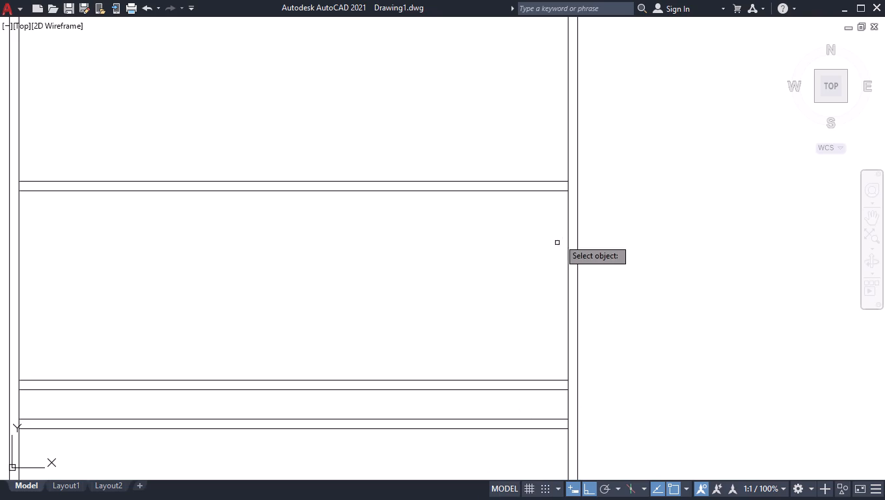
left_click(567, 240)
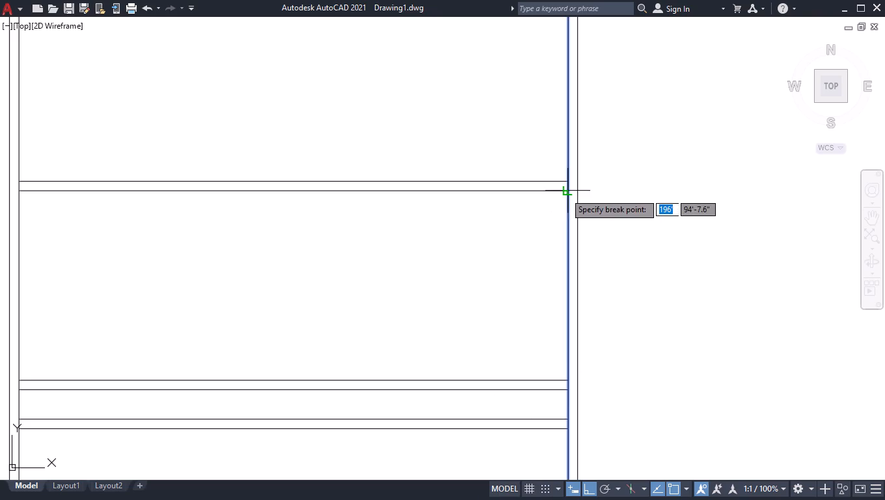
left_click(565, 193)
Break the right wall's inner line at the point where it meets the fourth interior wall's upper line.
key("space")
left_click(567, 229)
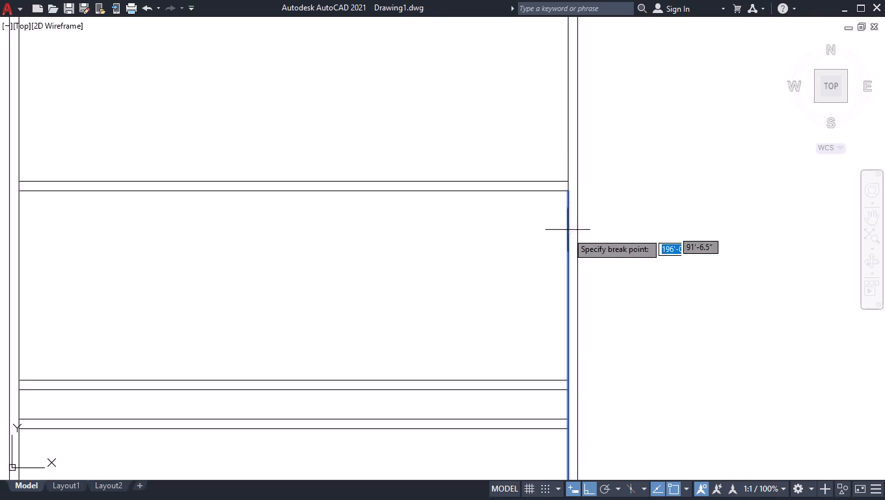
left_click(569, 383)
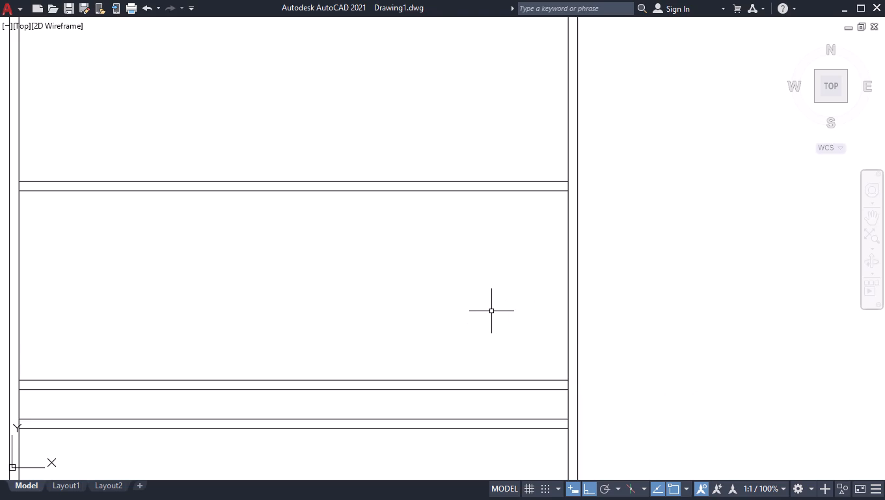
Offset the right wall's inner segment between the third and fourth interior walls 6'9" to the left, into the room.
key("o")
type("ff")
key("Return")
key("6")
type("'9")
key("shift+quotedbl")
key("Return")
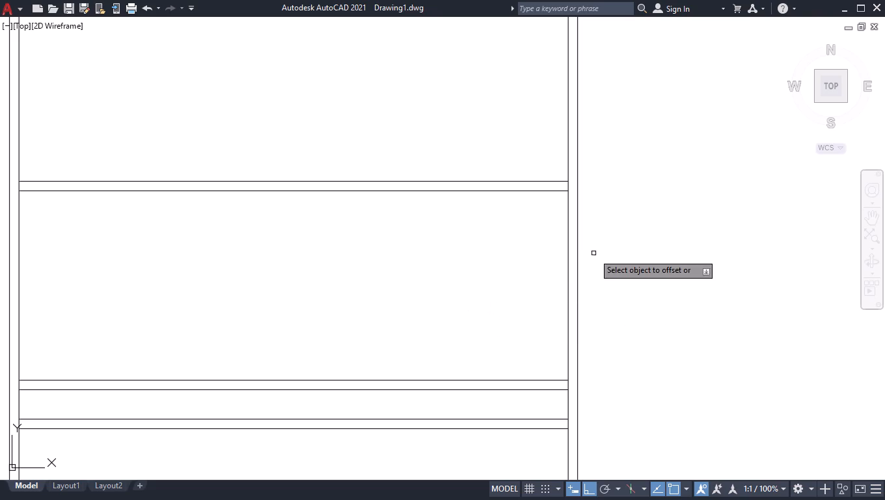
left_click_drag(568, 268, 557, 268)
left_click(444, 270)
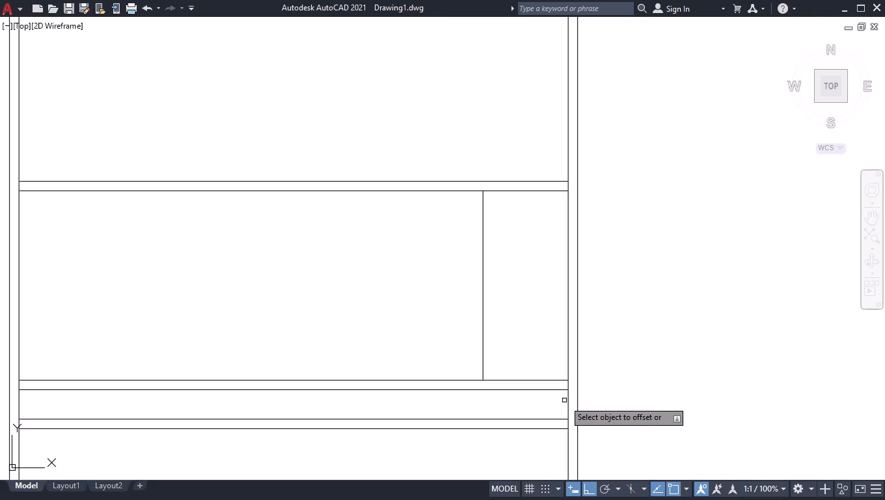
key("space")
Break the right wall's inner line at the point where it meets the fourth interior wall's lower line.
type("br")
key("Down")
key("Return")
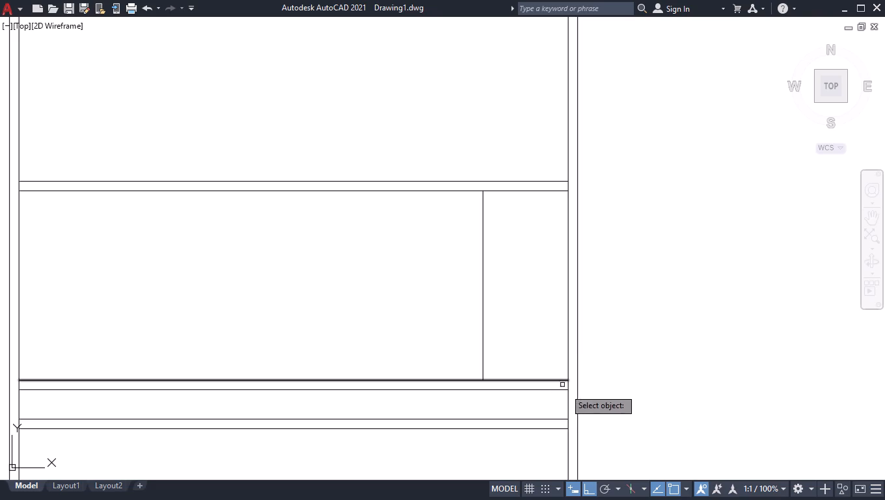
left_click(569, 400)
left_click(567, 394)
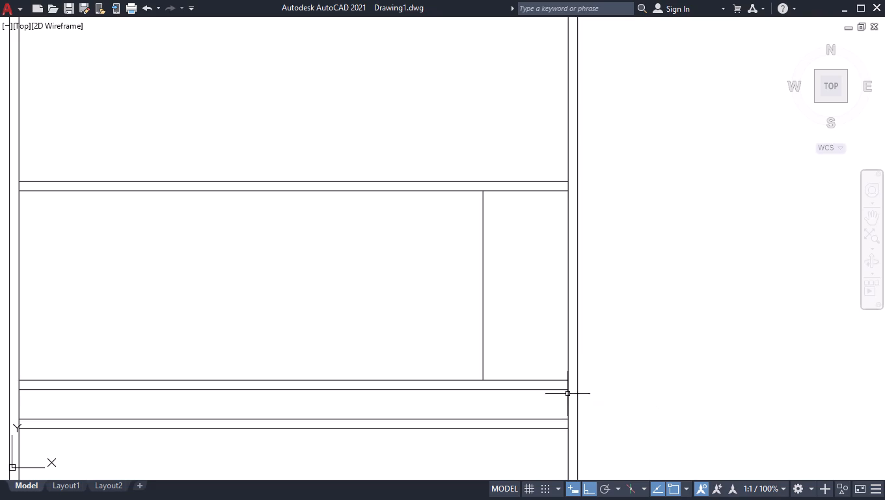
Break the right wall's inner line at the point where it meets the fifth interior wall's upper line.
key("space")
left_click(567, 399)
left_click(570, 418)
Offset the right wall's inner segment between the fourth and fifth interior walls 6'9" to the left, into the narrow strip.
type("of")
key("f")
key("Return")
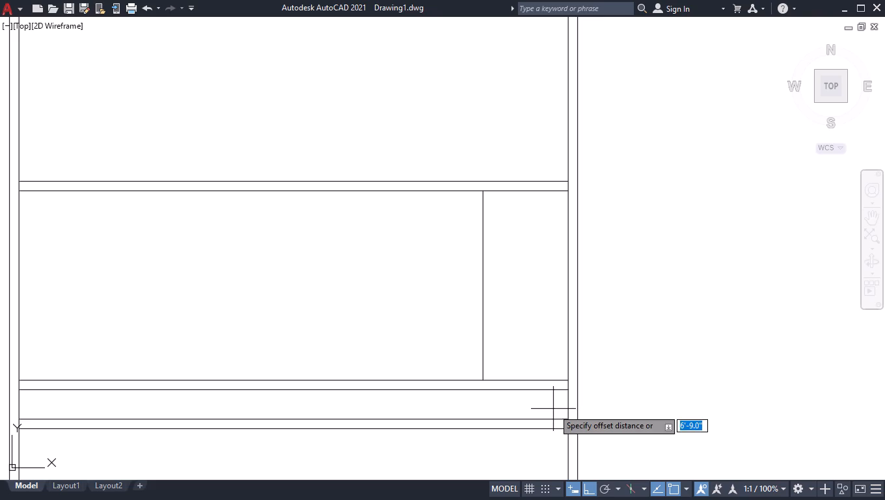
type("6'")
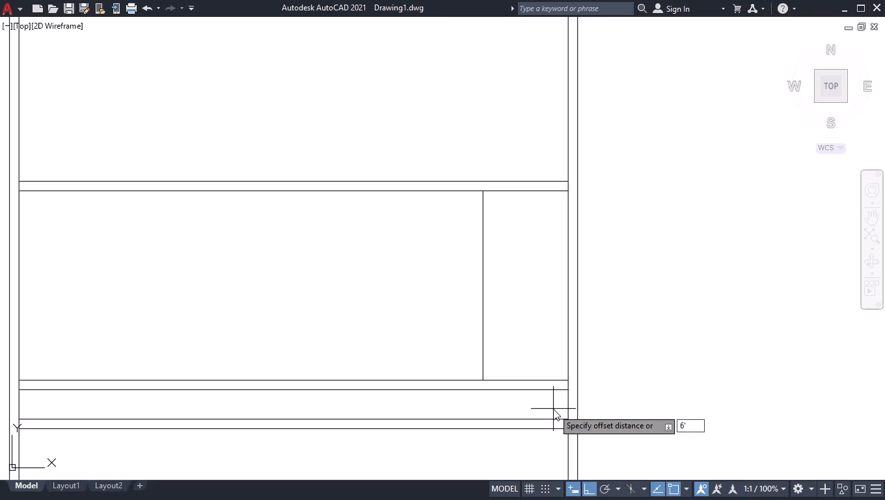
type("9'")
key("Return")
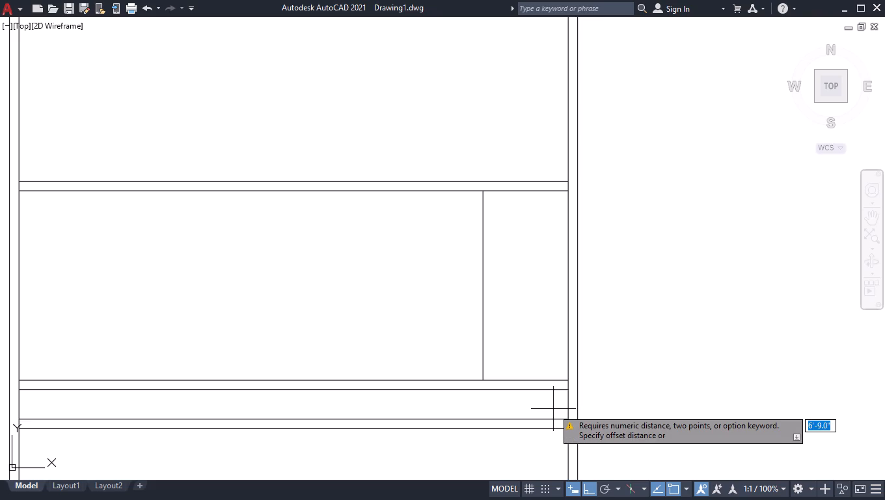
key("Return")
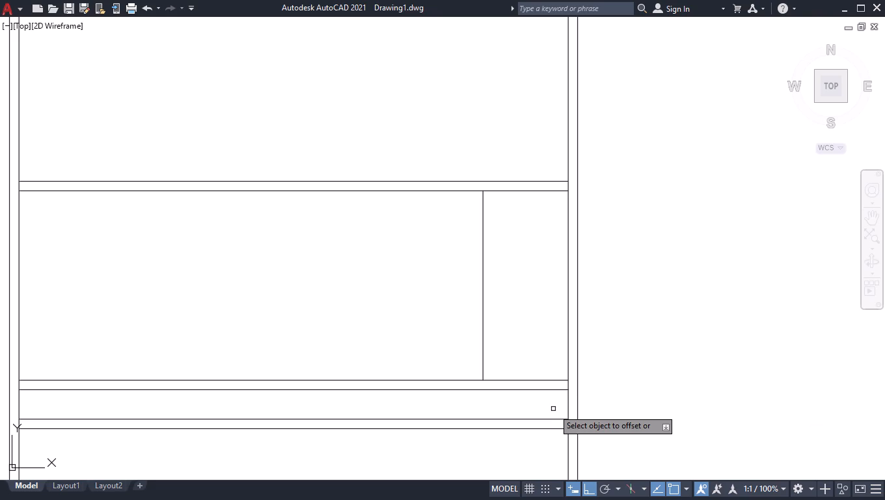
left_click(569, 401)
left_click(497, 409)
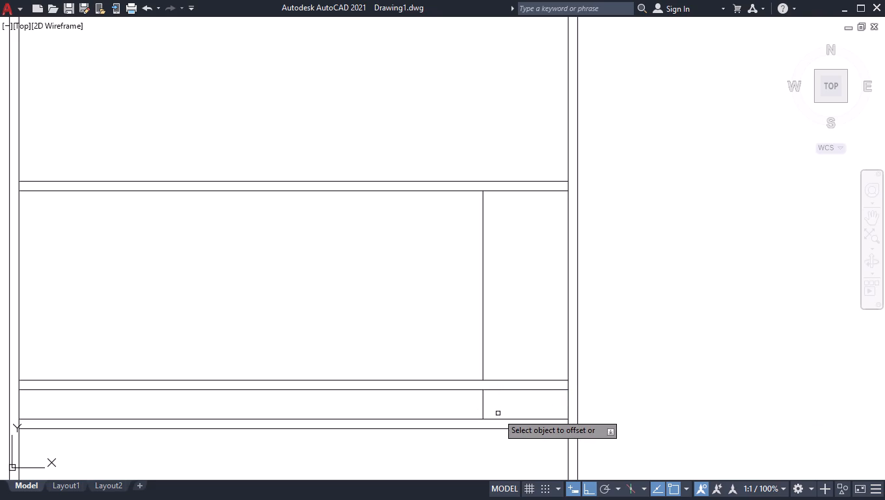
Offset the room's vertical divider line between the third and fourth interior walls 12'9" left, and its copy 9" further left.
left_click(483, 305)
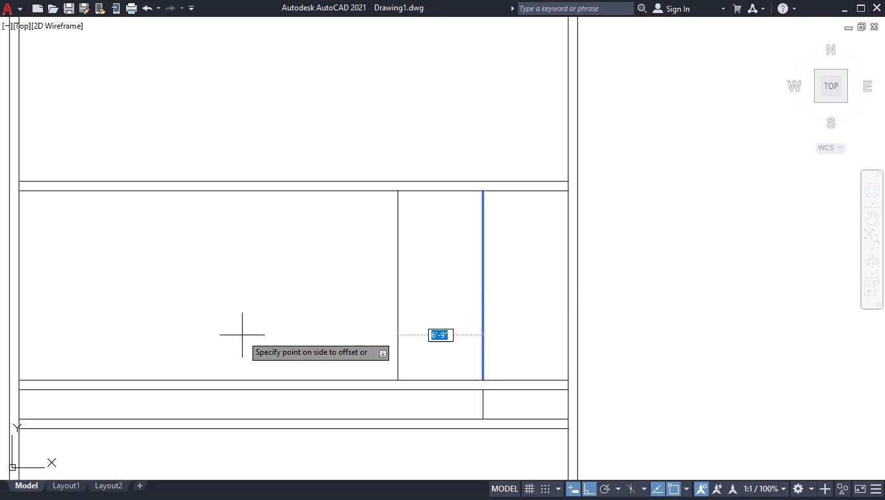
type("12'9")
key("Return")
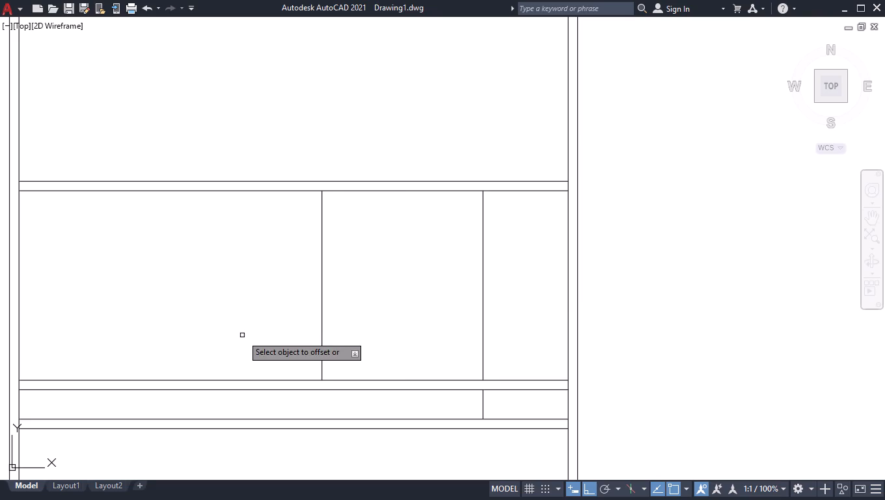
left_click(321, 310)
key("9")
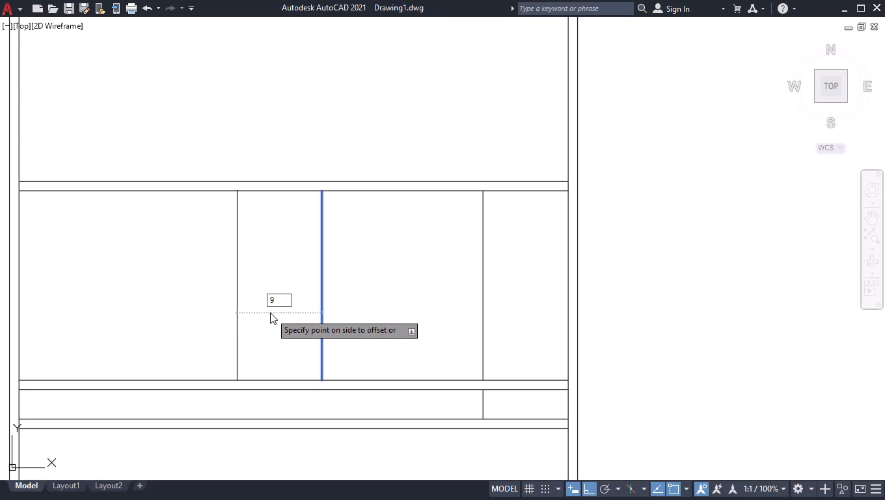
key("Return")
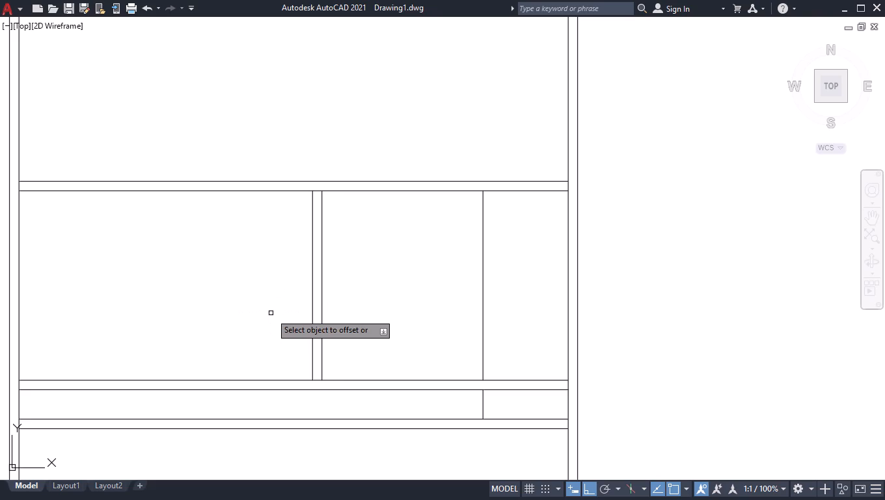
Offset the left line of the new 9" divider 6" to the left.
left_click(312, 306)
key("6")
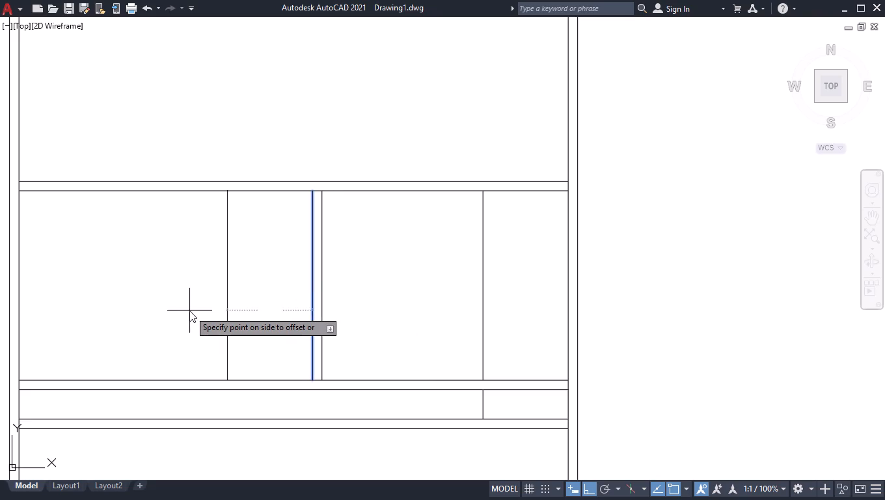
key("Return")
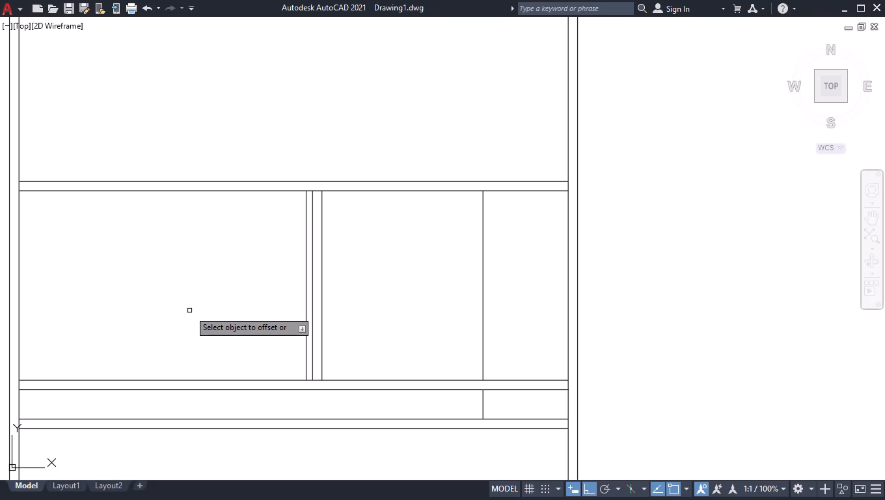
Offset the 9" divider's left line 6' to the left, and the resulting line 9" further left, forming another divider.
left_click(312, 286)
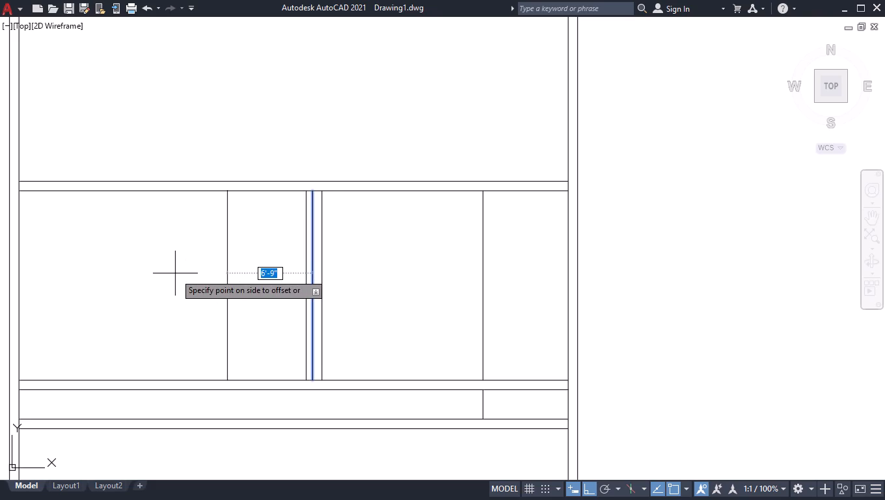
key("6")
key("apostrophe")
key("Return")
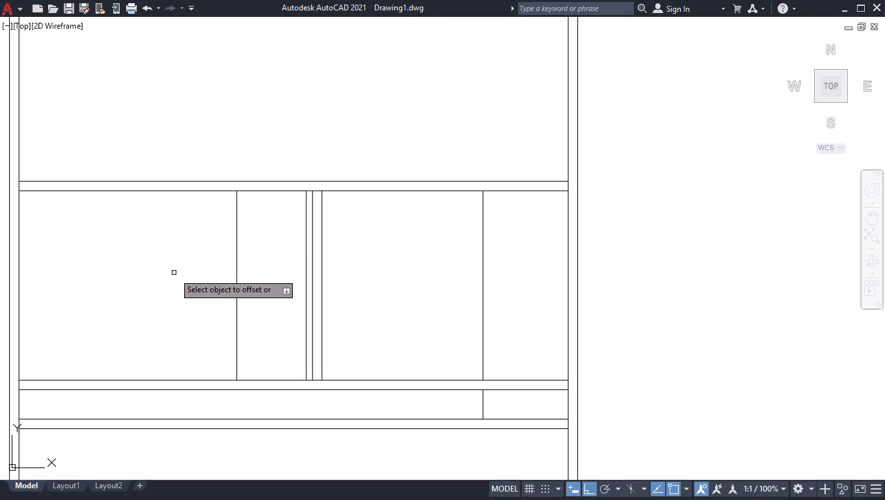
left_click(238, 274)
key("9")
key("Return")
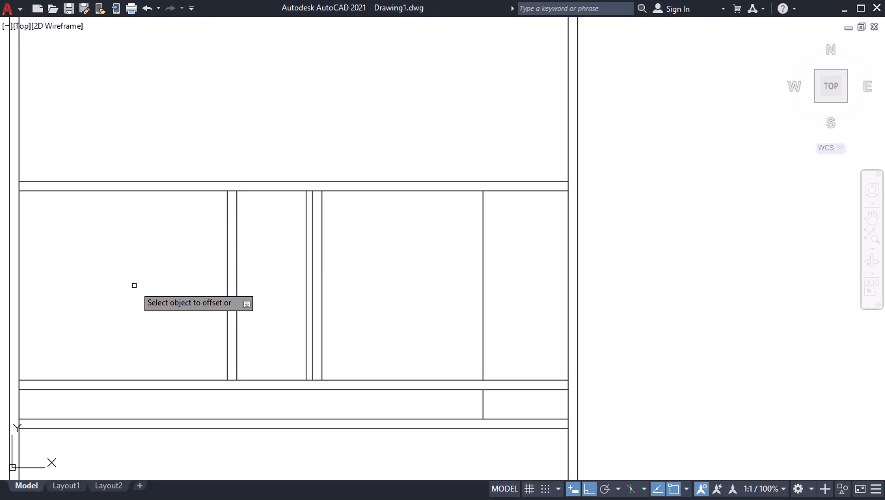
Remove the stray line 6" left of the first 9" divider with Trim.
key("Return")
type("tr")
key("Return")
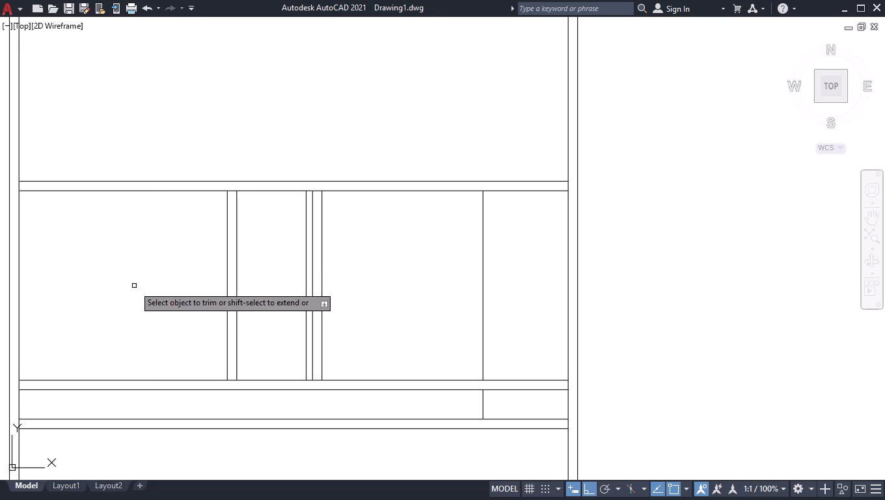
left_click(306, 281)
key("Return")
Extend the room's rightmost divider line to the fourth interior wall's lower line, and the strip's line to the fifth wall's lower line.
scroll(400, 335, "down", 1)
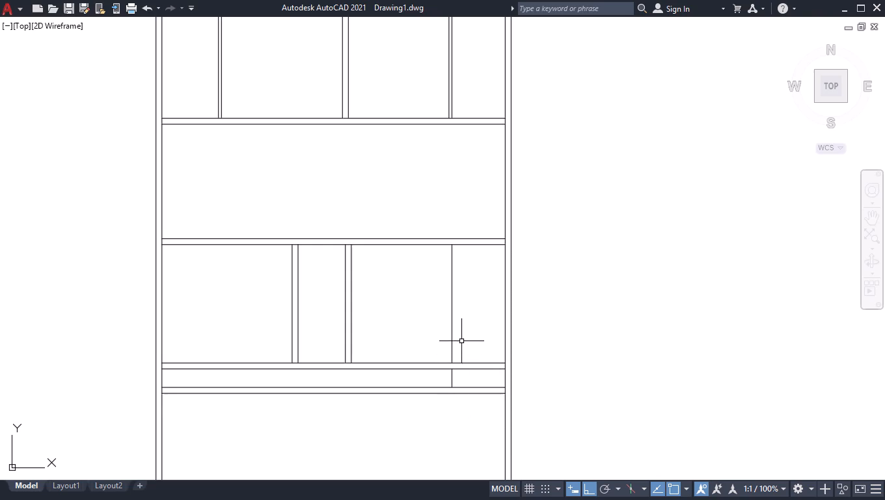
type("ex")
key("Return")
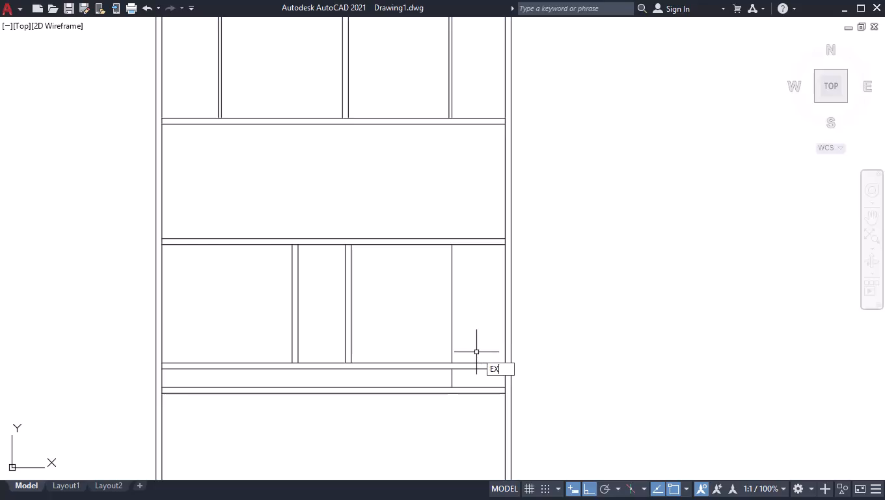
left_click(454, 343)
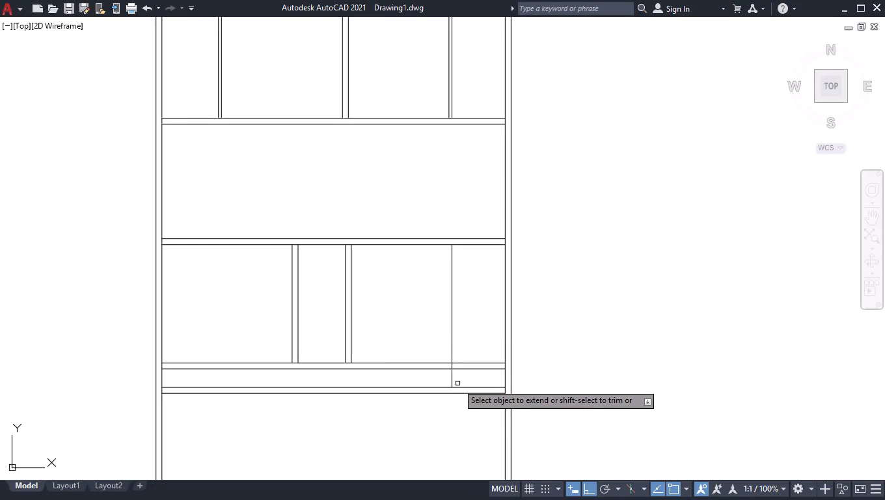
left_click(453, 378)
left_click(451, 382)
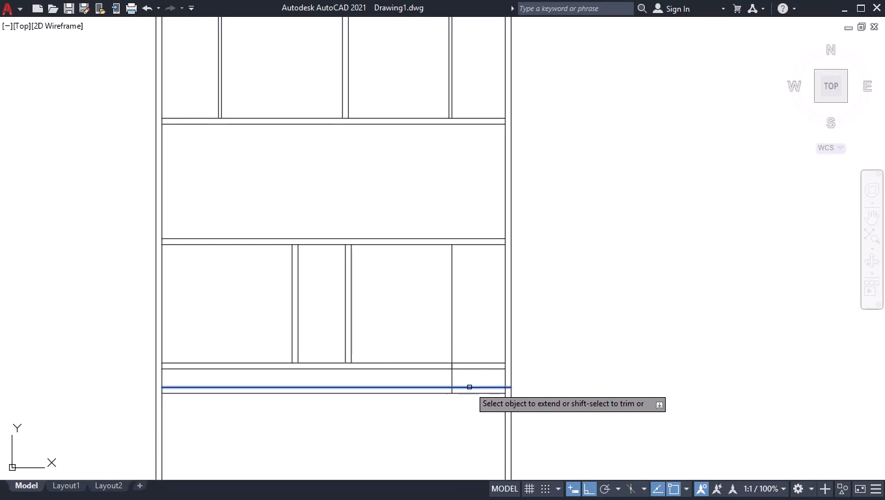
key("Return")
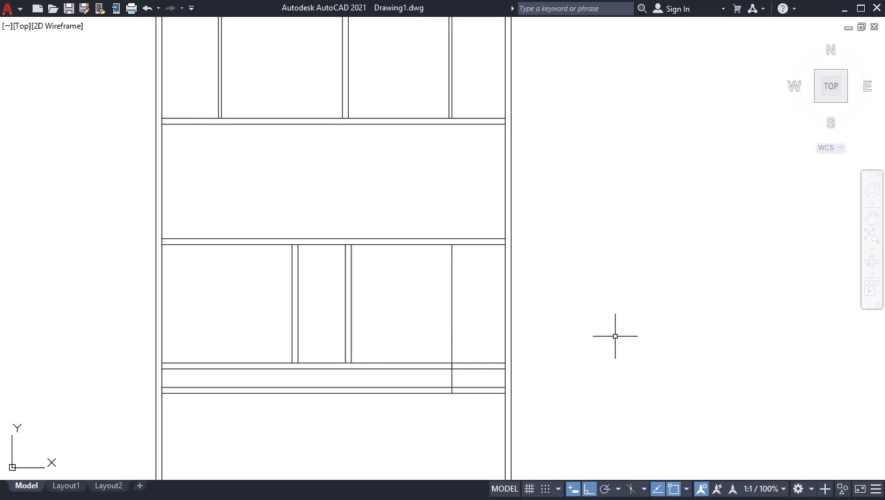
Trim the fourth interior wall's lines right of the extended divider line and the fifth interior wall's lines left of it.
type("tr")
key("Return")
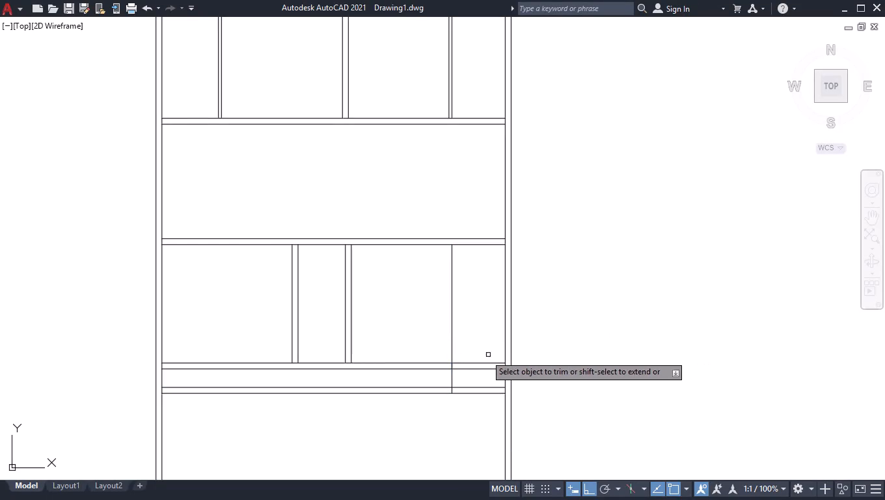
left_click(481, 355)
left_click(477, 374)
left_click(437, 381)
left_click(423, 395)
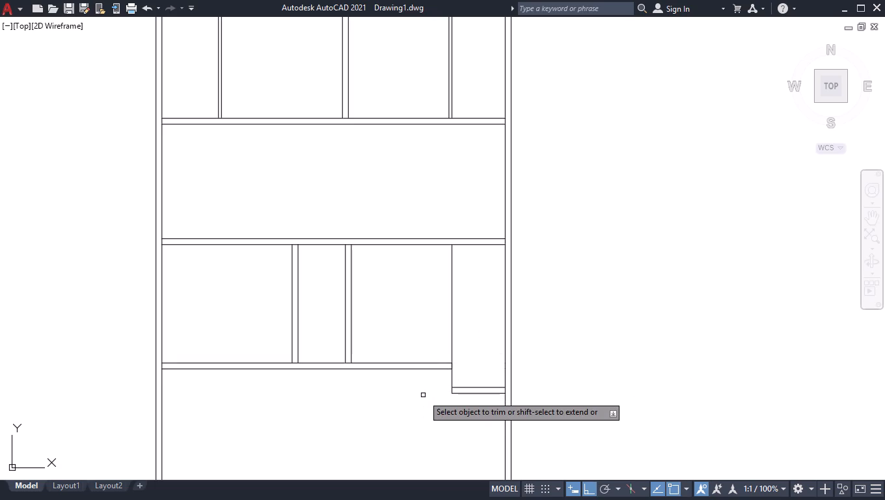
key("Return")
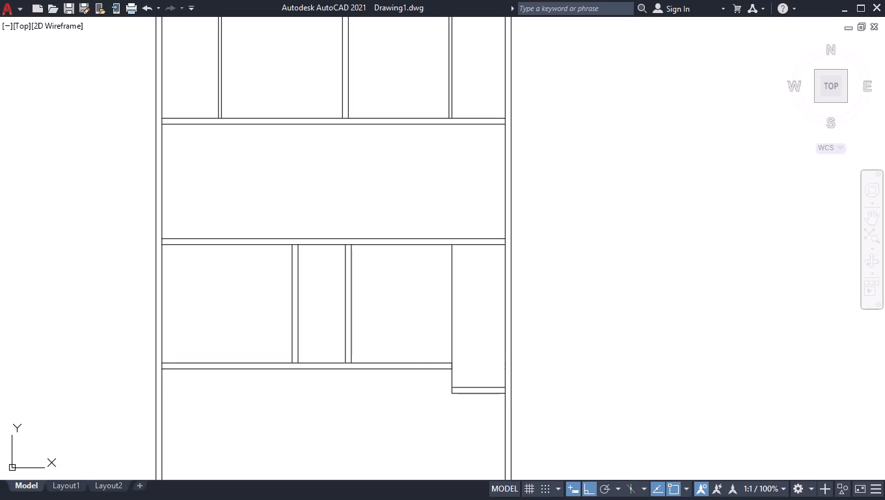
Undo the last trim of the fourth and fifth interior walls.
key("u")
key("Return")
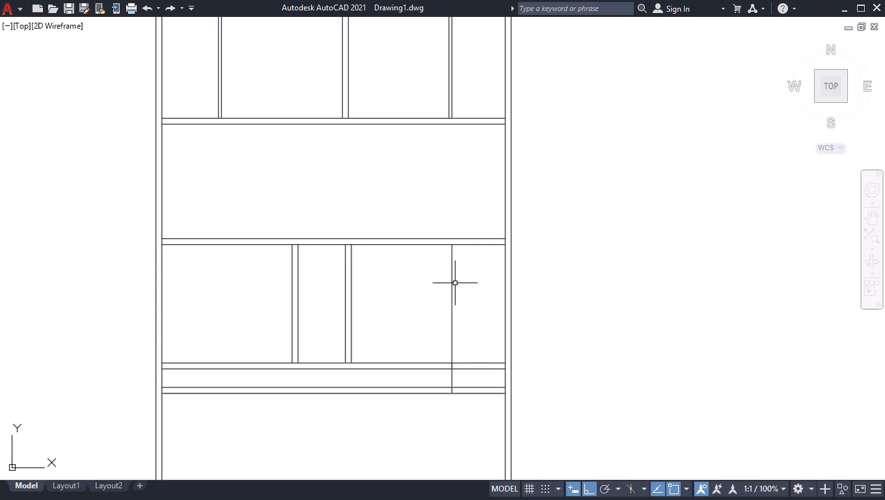
Offset the rightmost divider line between the third and fourth interior walls 4.5" to the left.
type("og")
key("BackSpace")
type("ff")
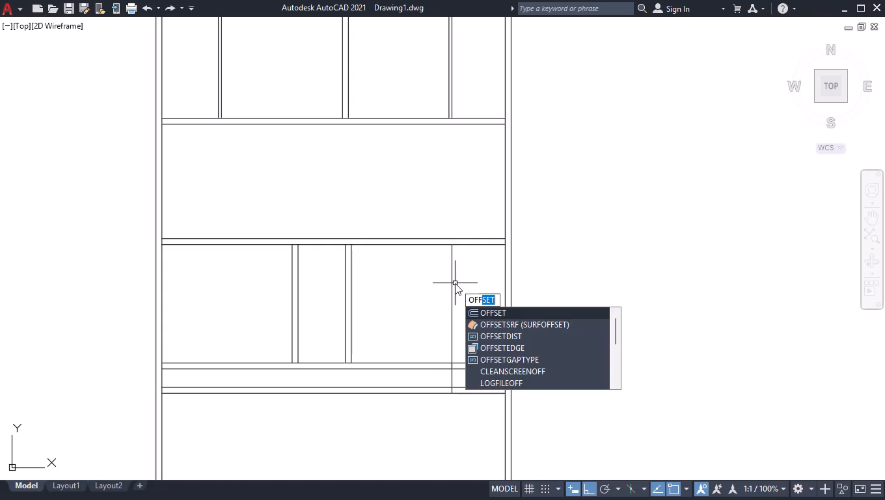
key("Return")
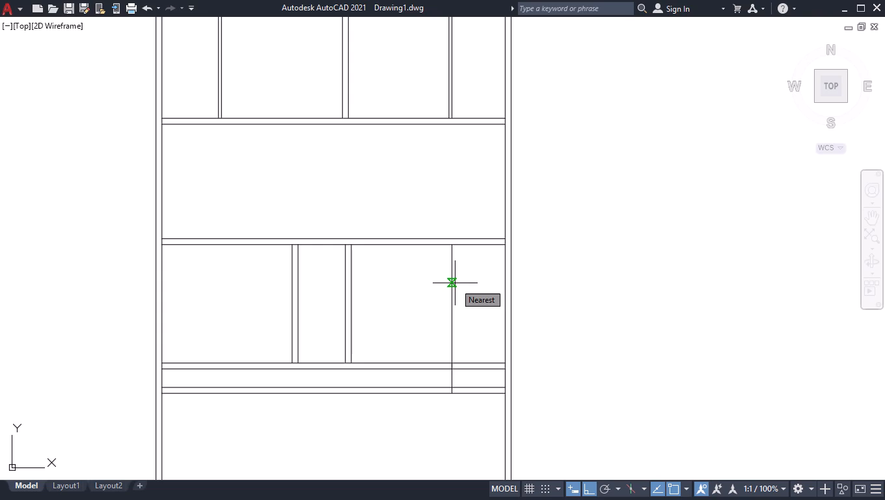
type("4.55")
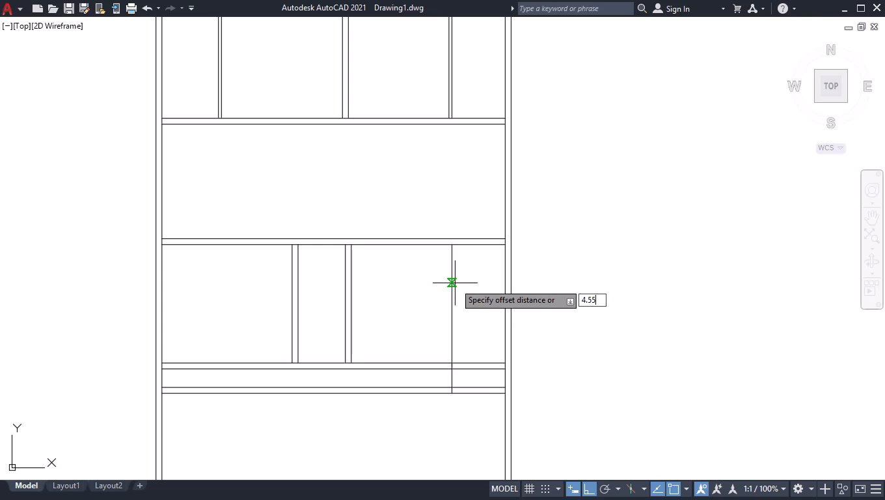
key("BackSpace")
key("Return")
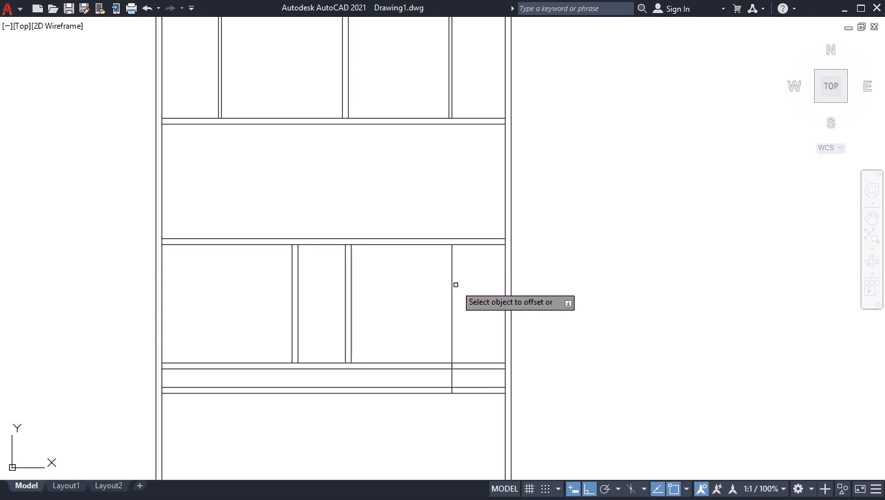
left_click(453, 286)
left_click(407, 296)
key("Return")
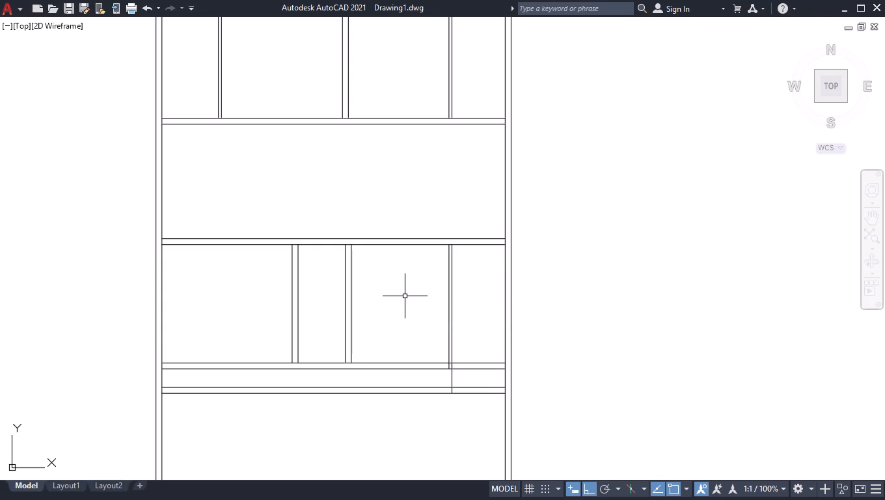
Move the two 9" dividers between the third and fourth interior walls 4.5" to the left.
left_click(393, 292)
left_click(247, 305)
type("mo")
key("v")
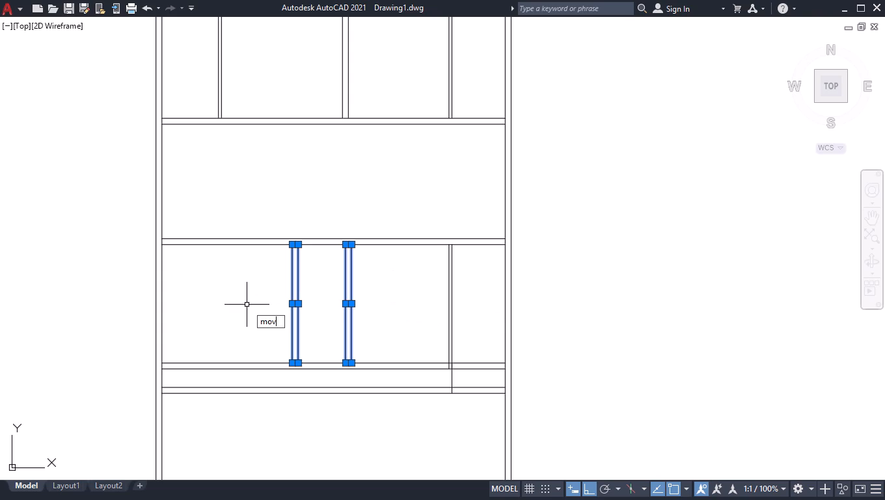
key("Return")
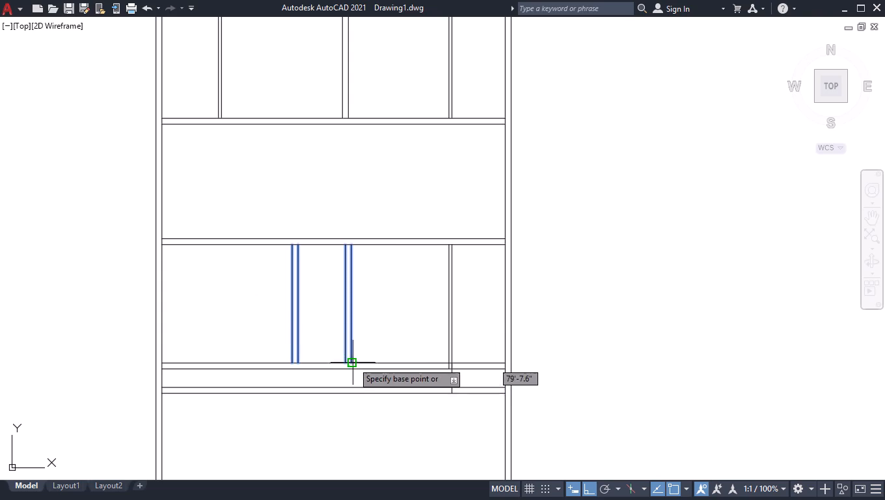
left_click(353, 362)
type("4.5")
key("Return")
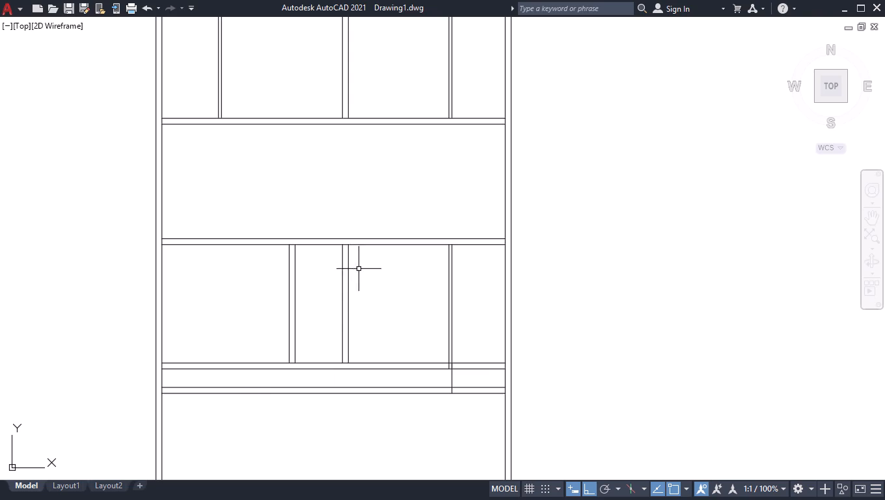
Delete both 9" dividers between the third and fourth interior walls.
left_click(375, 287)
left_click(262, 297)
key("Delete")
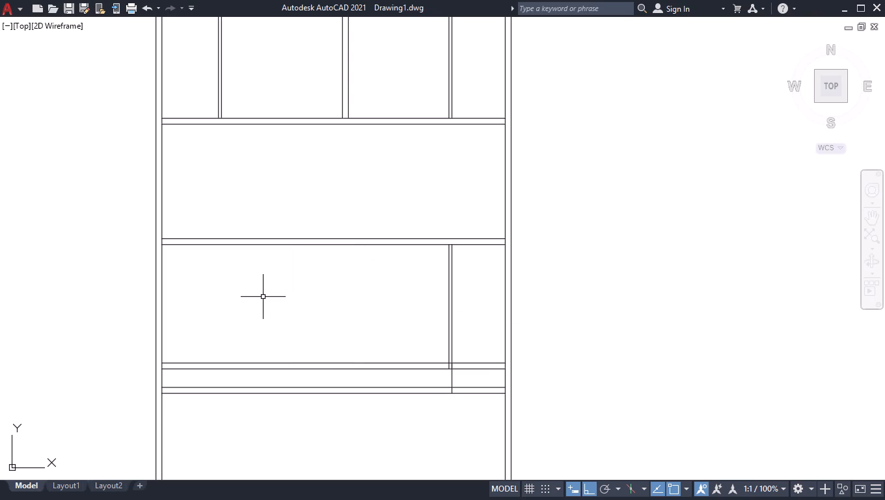
Offset the 4.5" divider's left line 12'9" to the left, and the resulting line 9" further left, forming a 9" divider.
type("off")
key("Return")
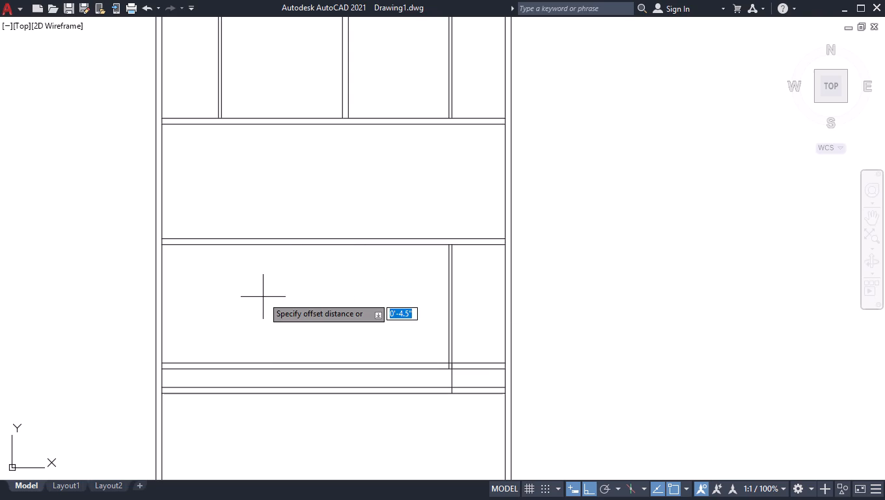
type("12'9")
key("Return")
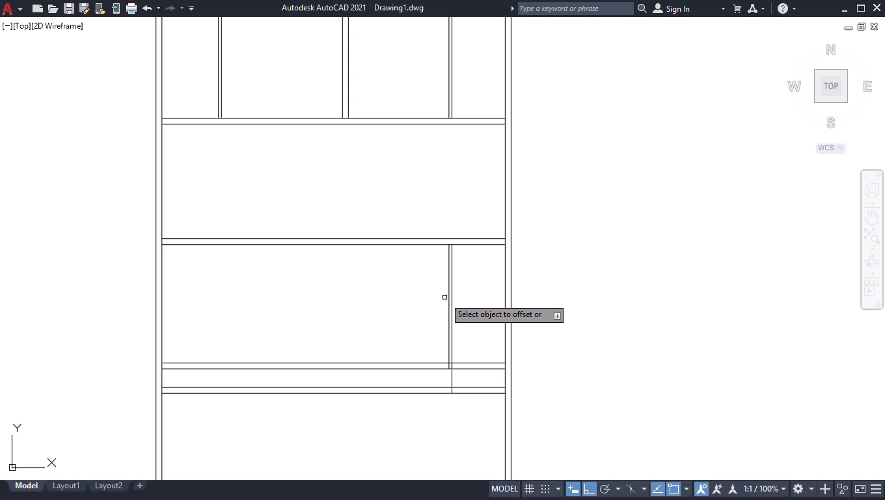
left_click(450, 299)
left_click(353, 296)
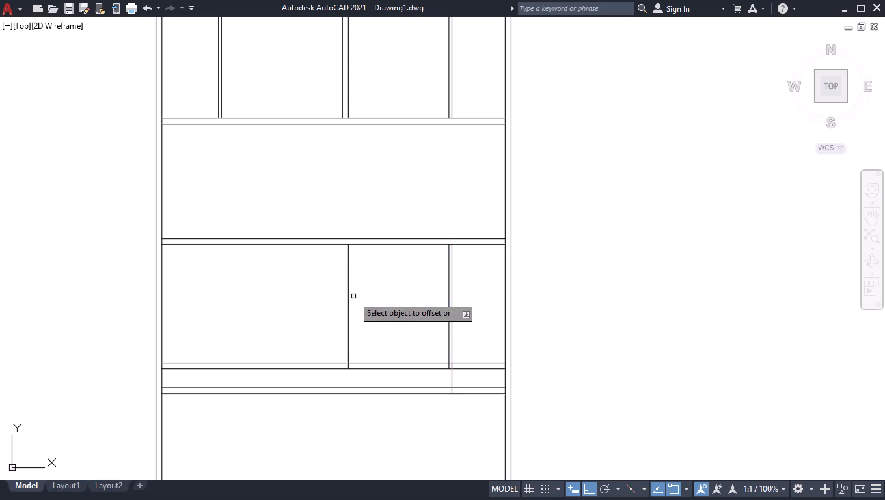
left_click(347, 296)
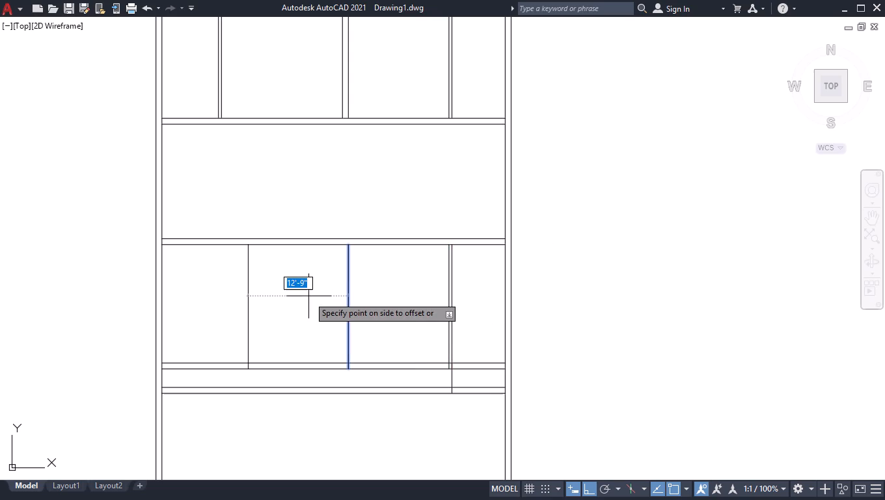
key("9")
key("Return")
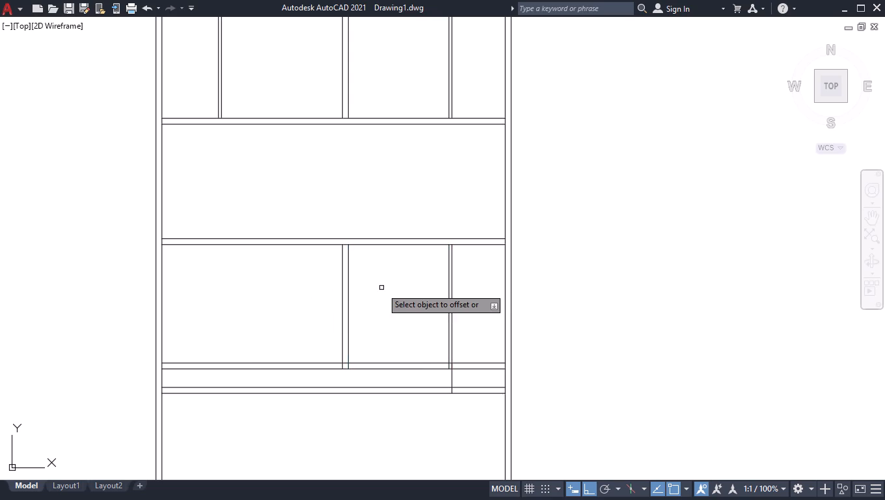
Offset the left line of the 9" divider below the third interior wall 6' left, then that line 9" further left.
left_click(340, 299)
left_click(343, 296)
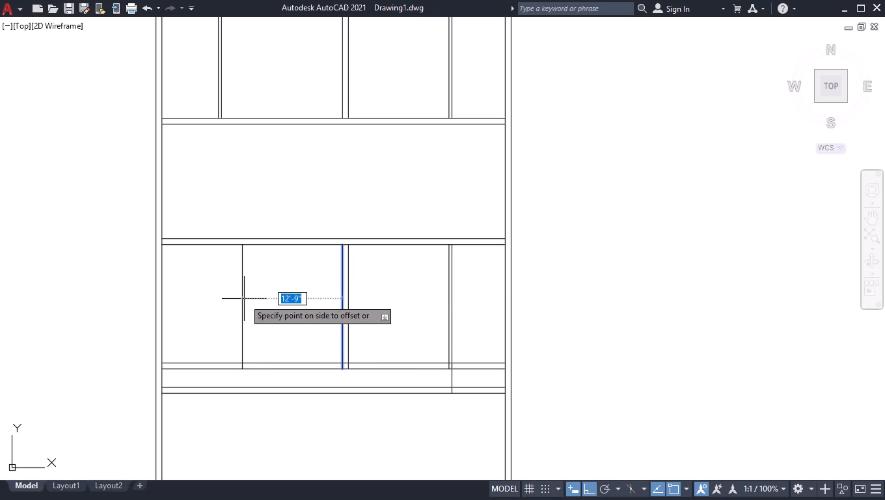
key("6")
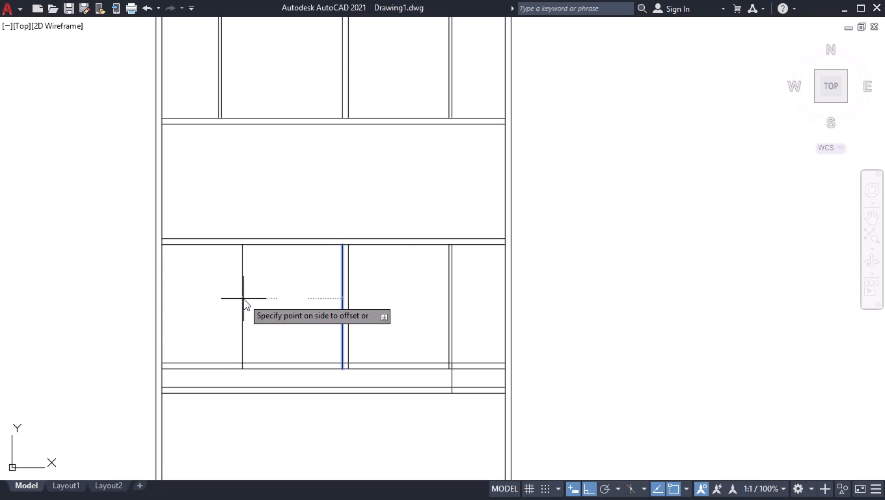
key("apostrophe")
key("Return")
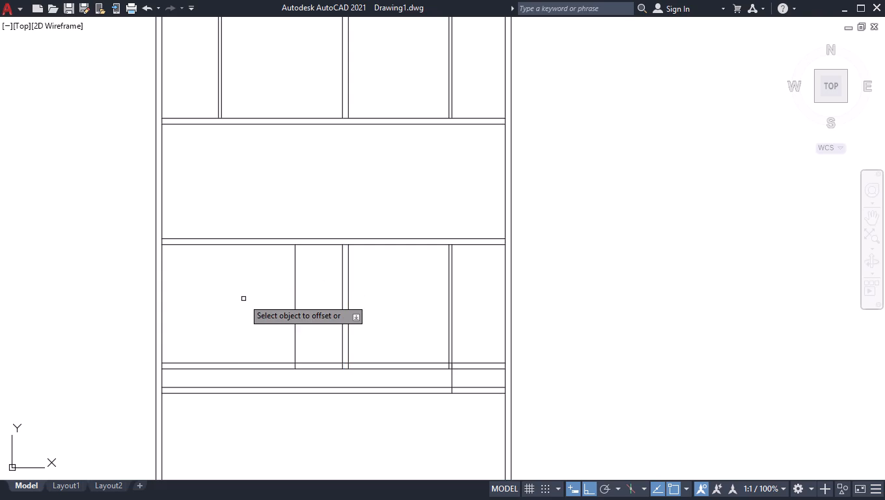
left_click(293, 298)
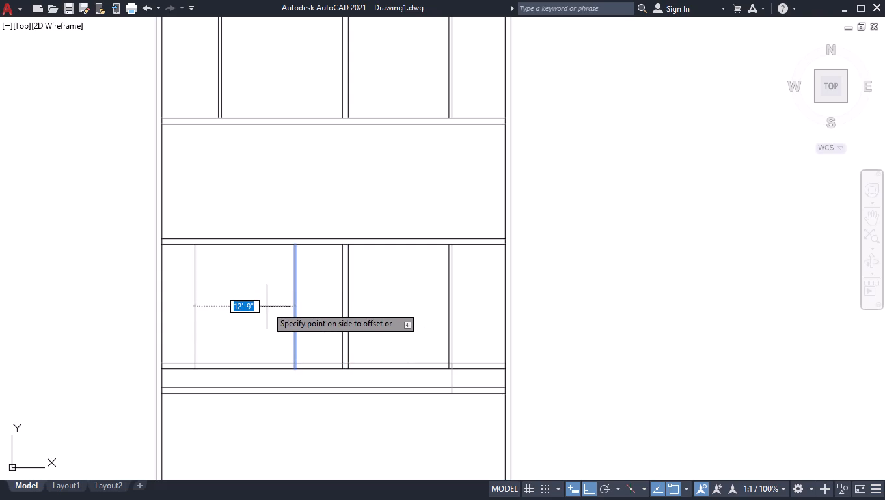
key("9")
key("Return")
key("Return")
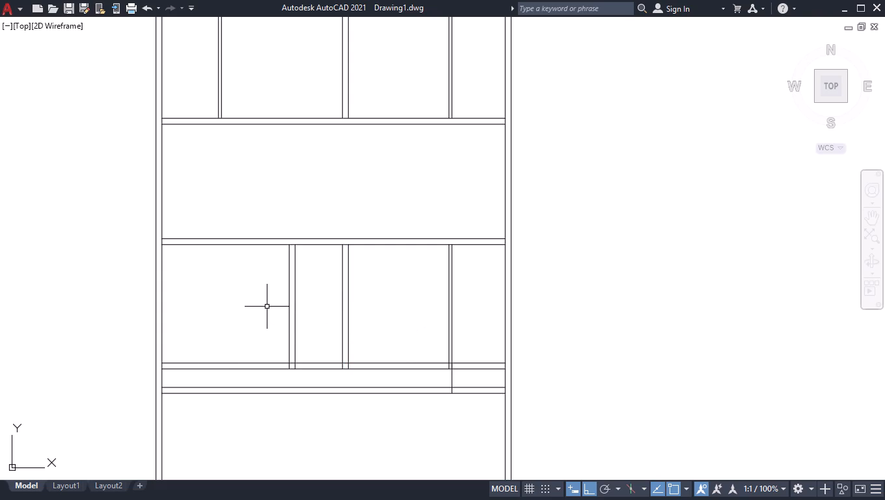
Trim both lines of the fourth interior wall between the left outer wall and the new 9" divider.
type("tr")
key("Return")
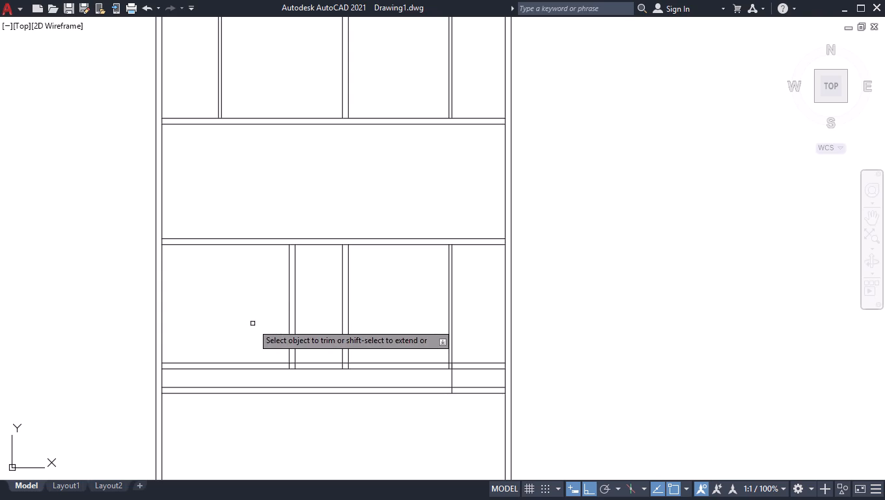
left_click_drag(251, 325, 252, 331)
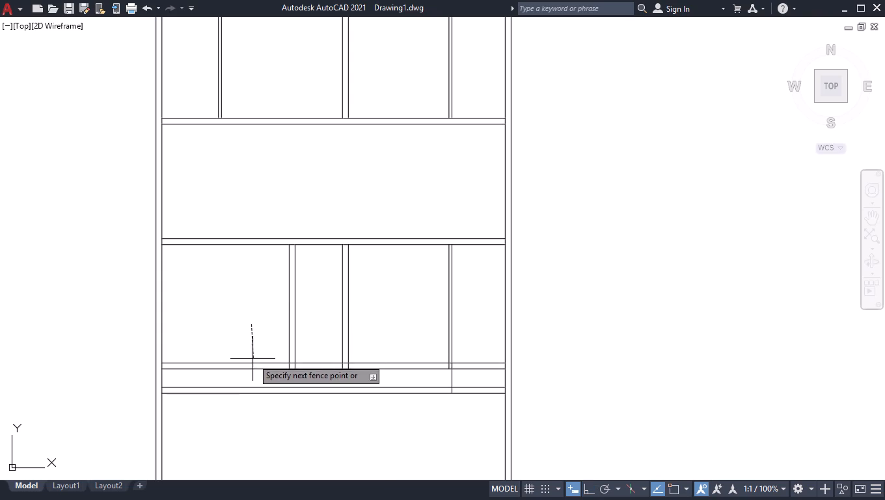
left_click(252, 359)
left_click(252, 359)
left_click(256, 356)
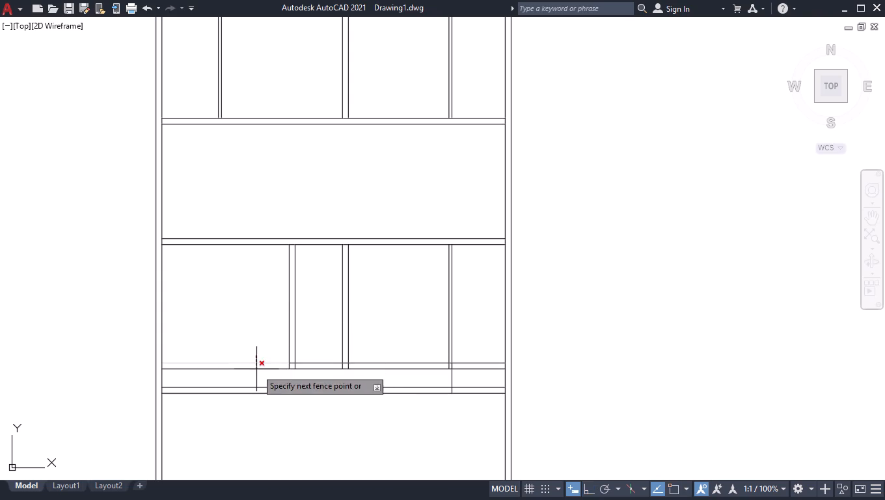
left_click(256, 370)
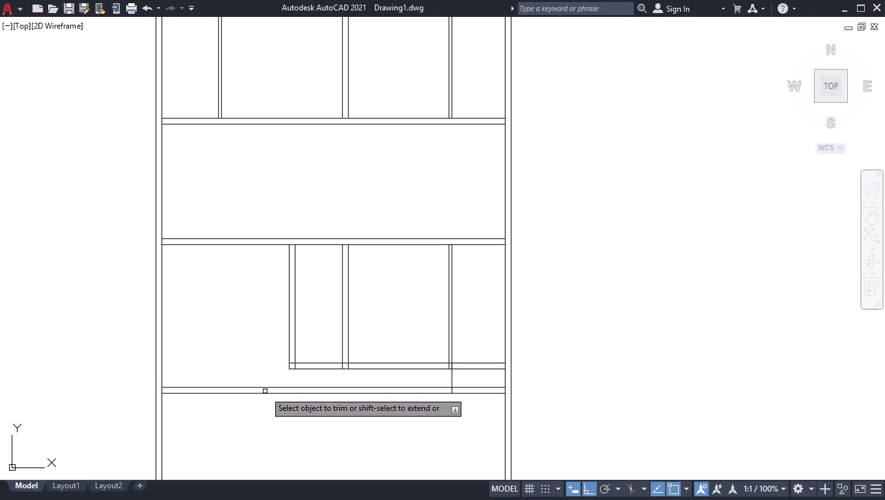
key("Return")
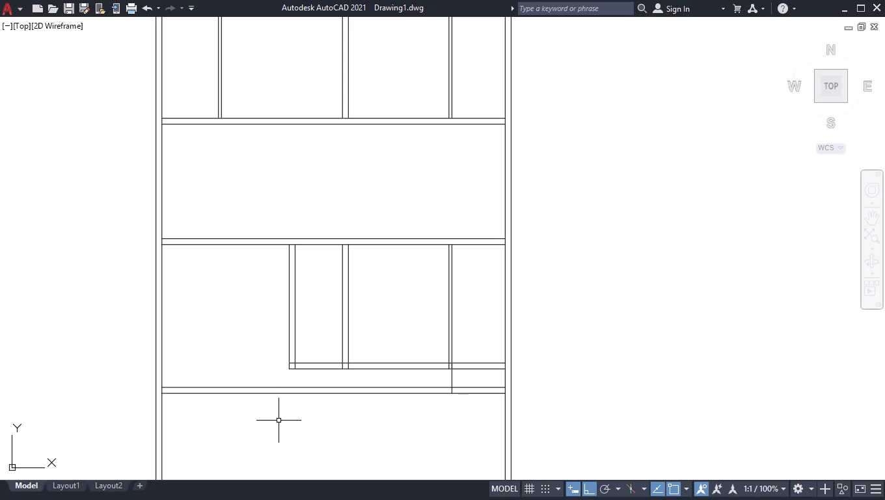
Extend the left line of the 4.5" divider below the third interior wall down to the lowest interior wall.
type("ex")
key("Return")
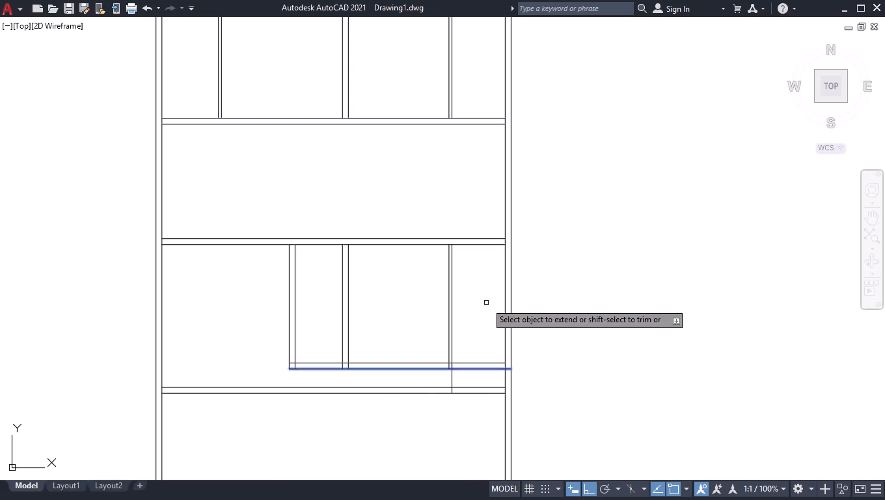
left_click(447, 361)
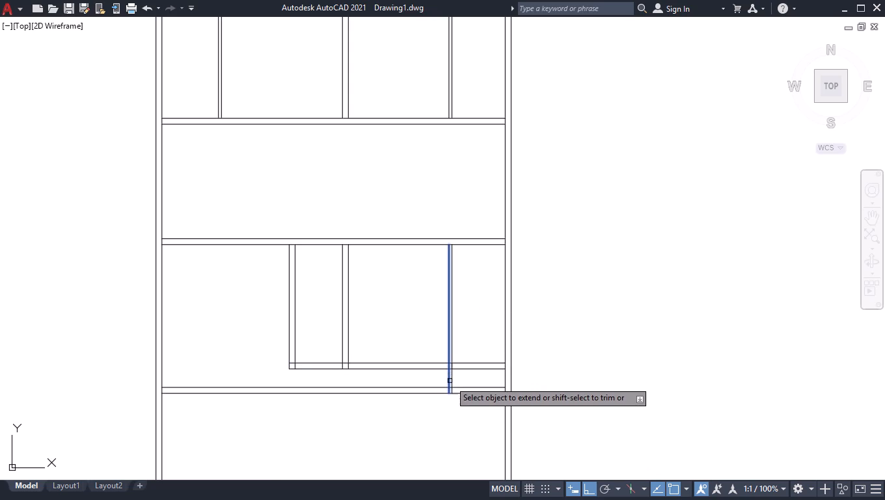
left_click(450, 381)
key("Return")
Trim the lowest interior wall's lines left of the 4.5" divider, and the fourth interior wall's lines right of it.
type("tr")
key("Return")
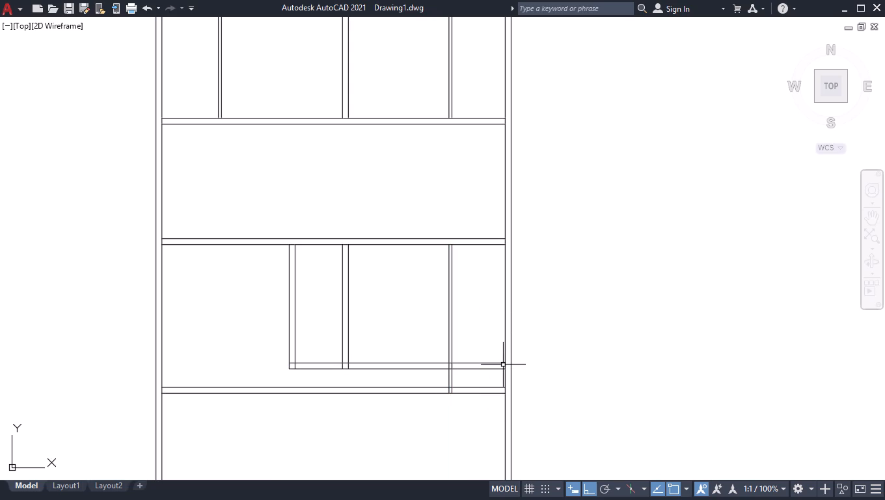
left_click(429, 383)
left_click(437, 420)
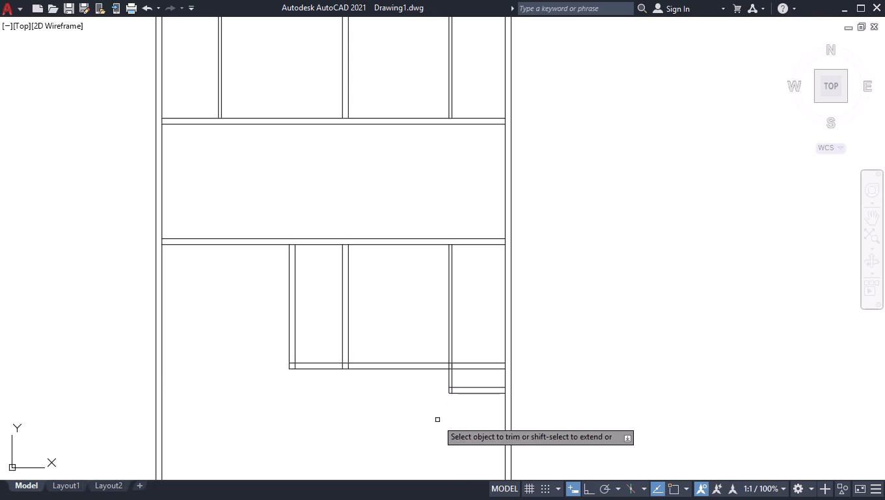
left_click(498, 354)
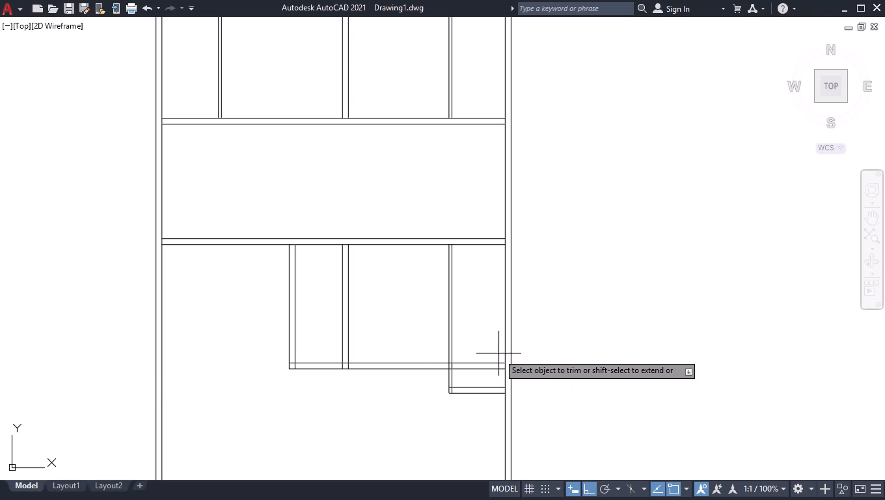
left_click(480, 377)
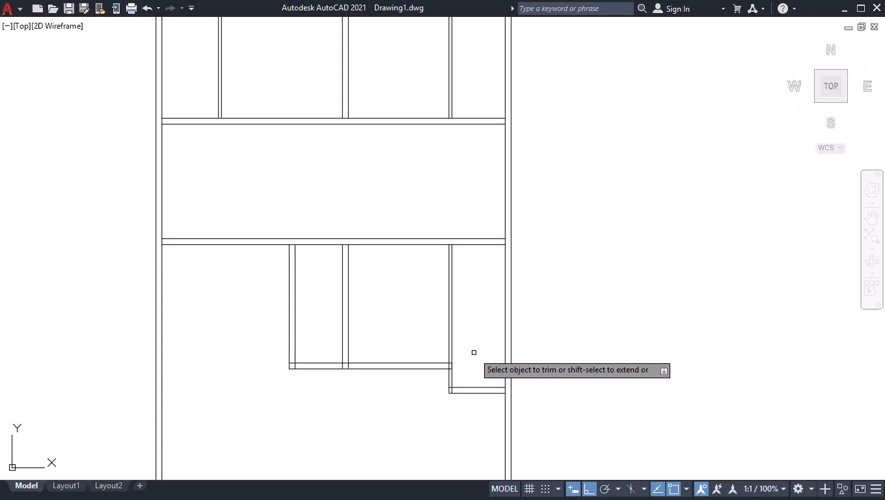
key("Return")
Trim the 4.5" divider's left line below the fourth interior wall and the lowest wall's stubs beyond the divider's right line.
scroll(454, 391, "up", 4)
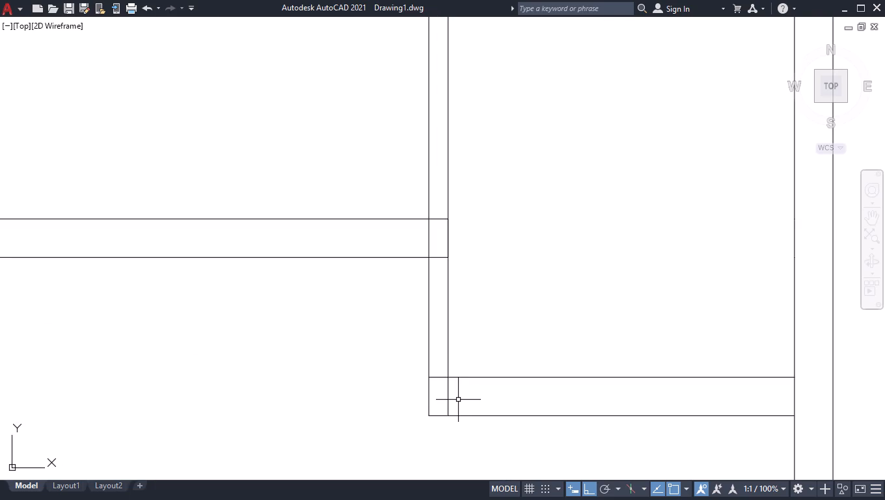
type("tr")
key("Return")
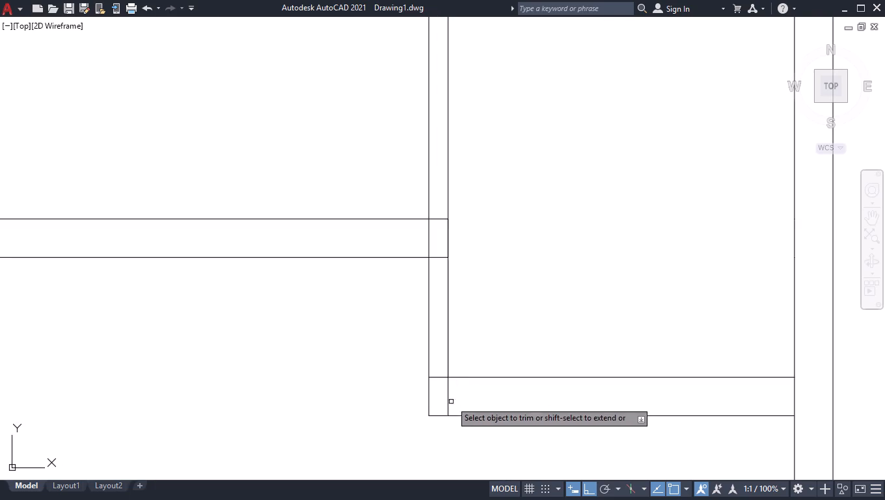
left_click(443, 376)
left_click(431, 367)
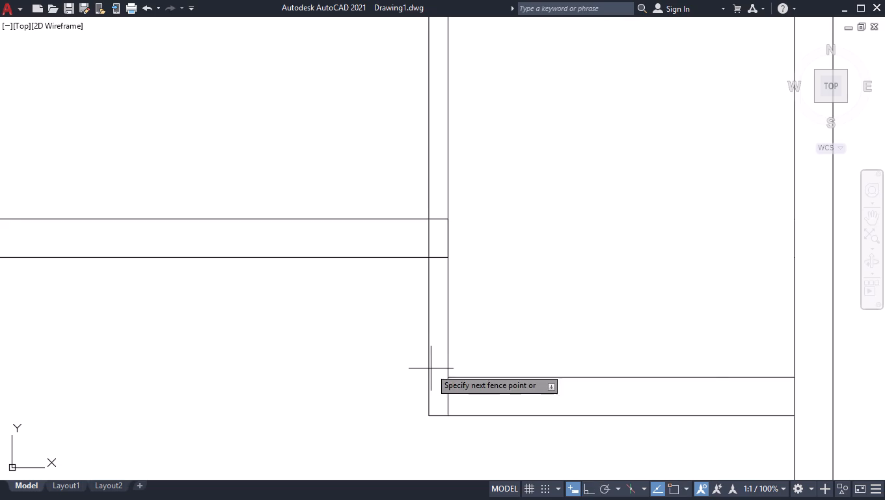
left_click(418, 421)
left_click_drag(436, 398, 437, 411)
left_click(439, 435)
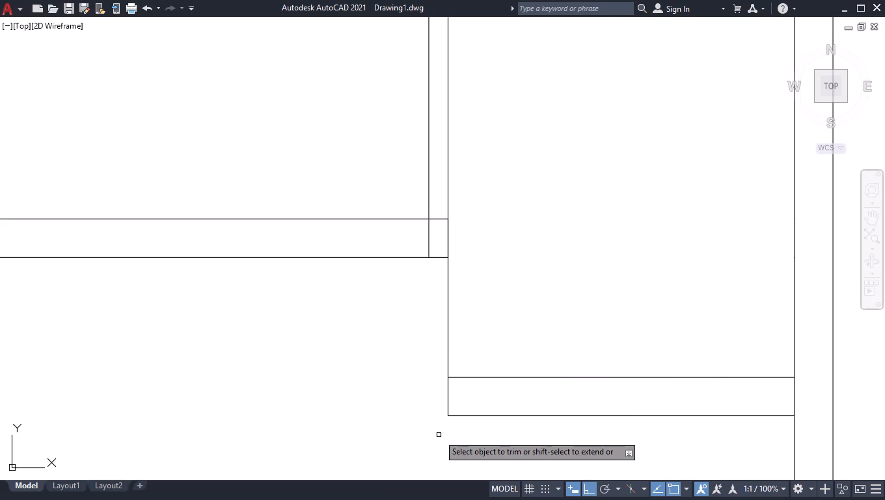
key("Return")
Draw a line from the lowest wall's bottom-left corner 9" to the left and then up to the fourth interior wall.
key("l")
key("Return")
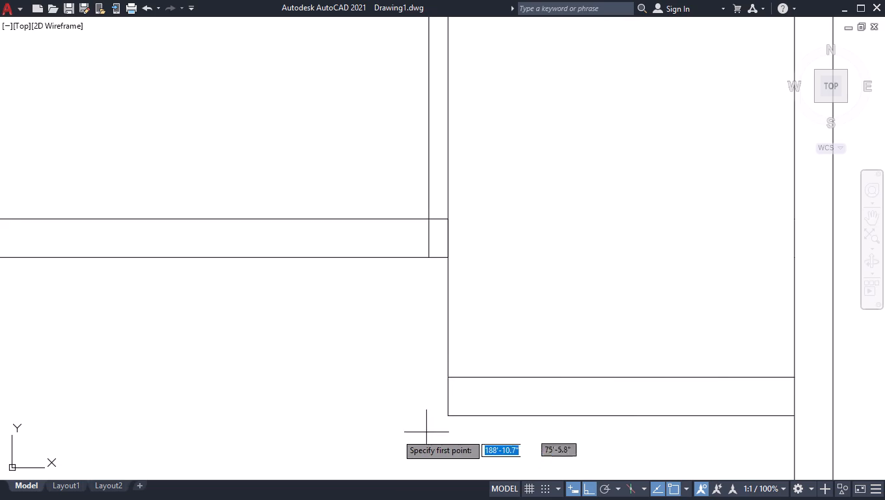
left_click(444, 415)
key("9")
key("Return")
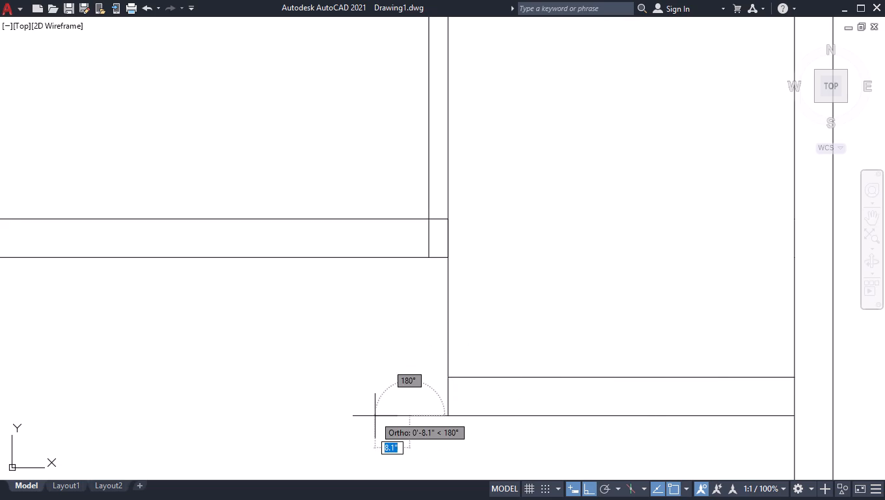
left_click(410, 255)
key("Return")
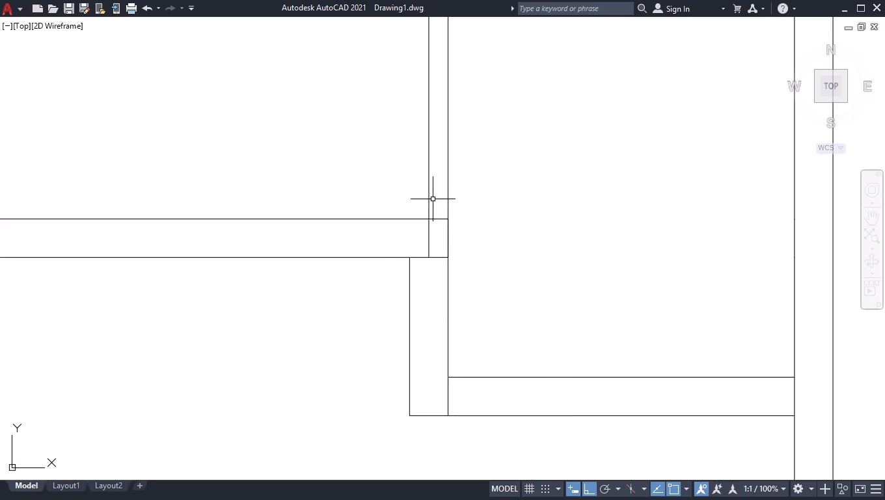
Trim the 4.5" divider's left line where it crosses the thickness of the fourth interior wall.
type("tr")
key("Return")
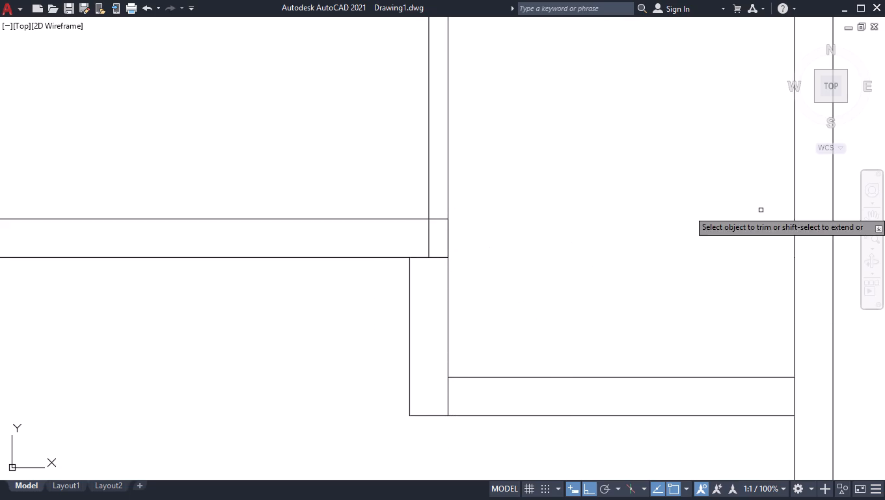
left_click(426, 237)
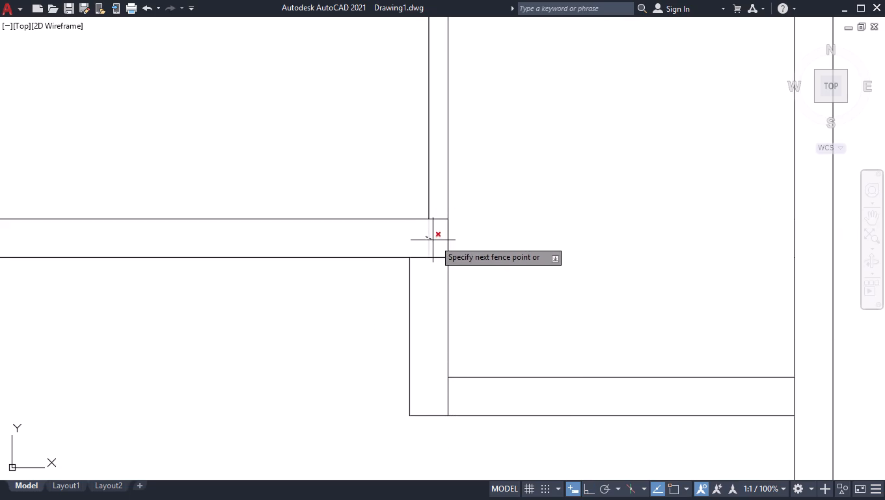
left_click(436, 238)
key("Return")
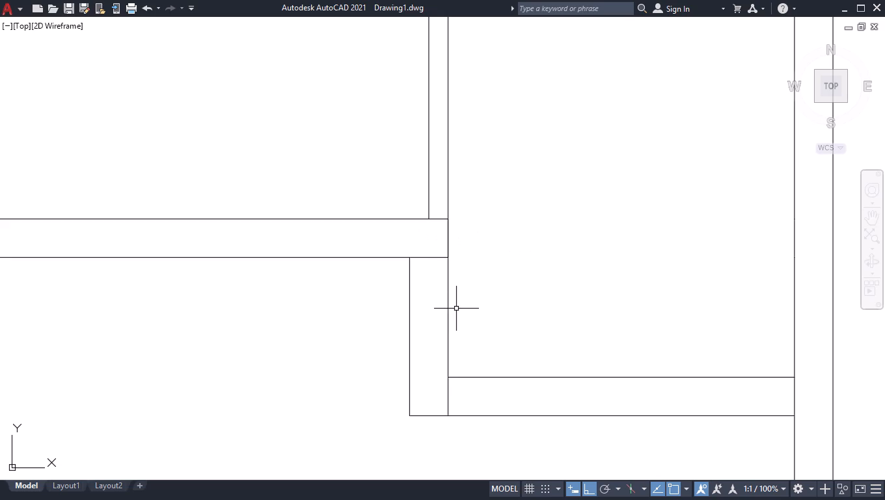
Break the left outer wall's inner line at the first interior wall's lower face and the second interior wall's upper face.
scroll(456, 309, "down", 1)
scroll(508, 284, "down", 3)
scroll(589, 262, "down", 3)
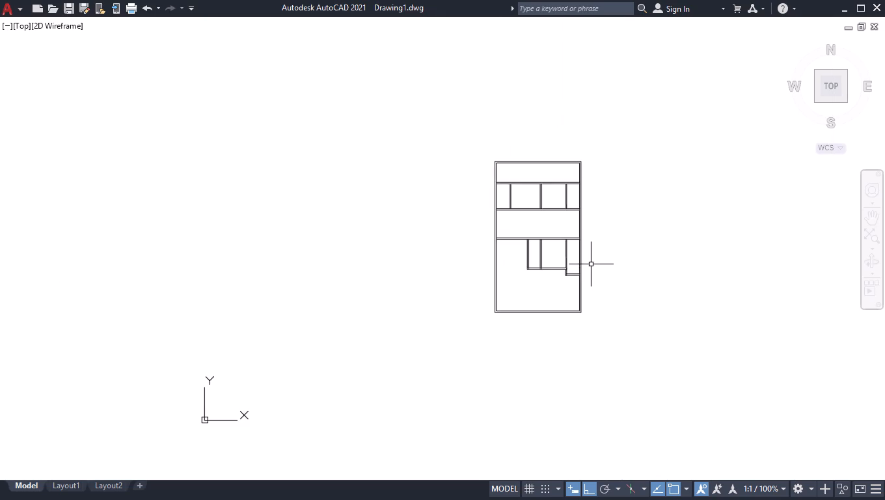
scroll(593, 266, "up", 2)
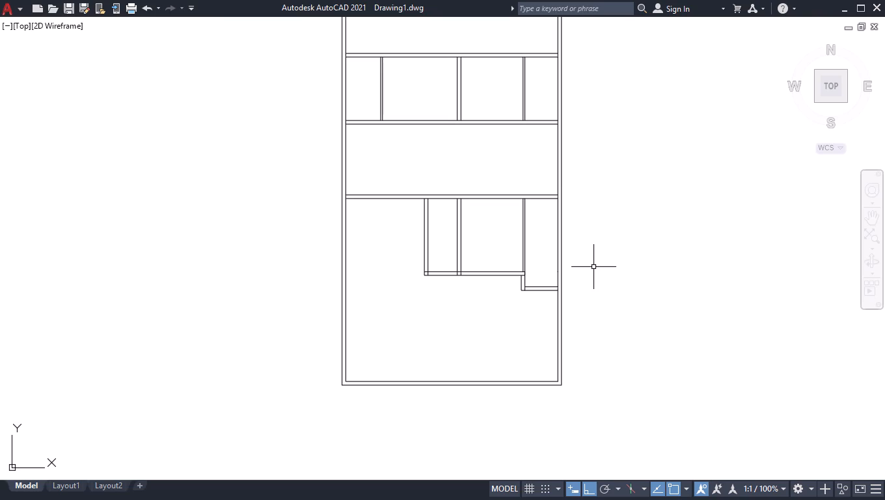
scroll(370, 44, "up", 3)
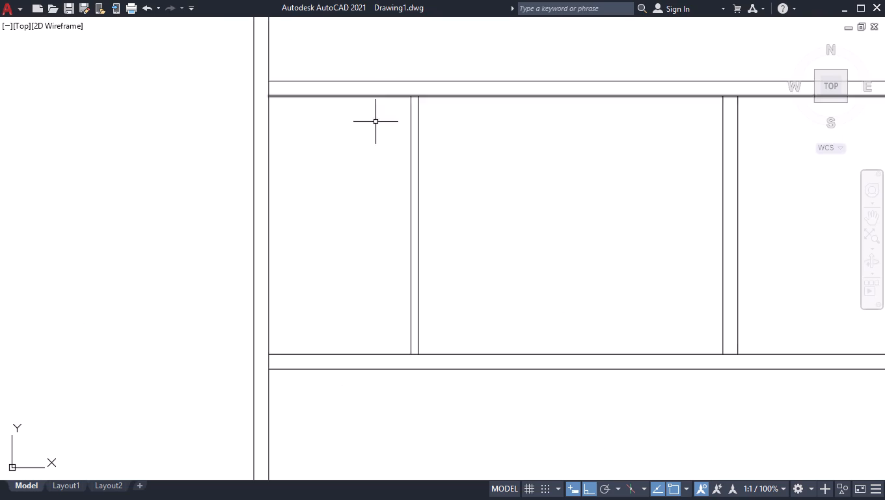
type("br")
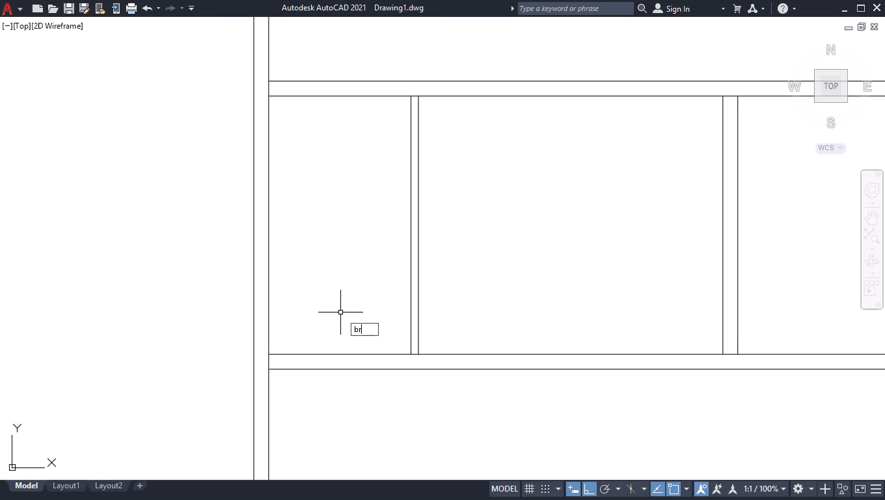
key("Down")
key("Return")
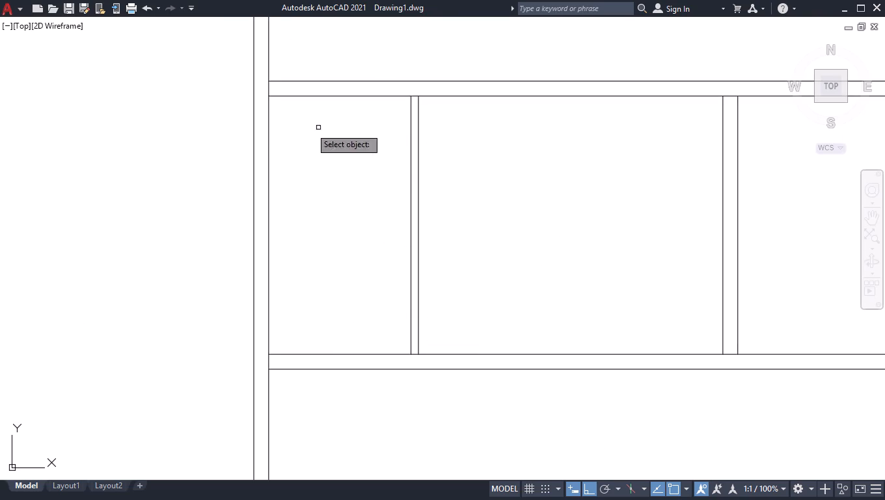
left_click(269, 111)
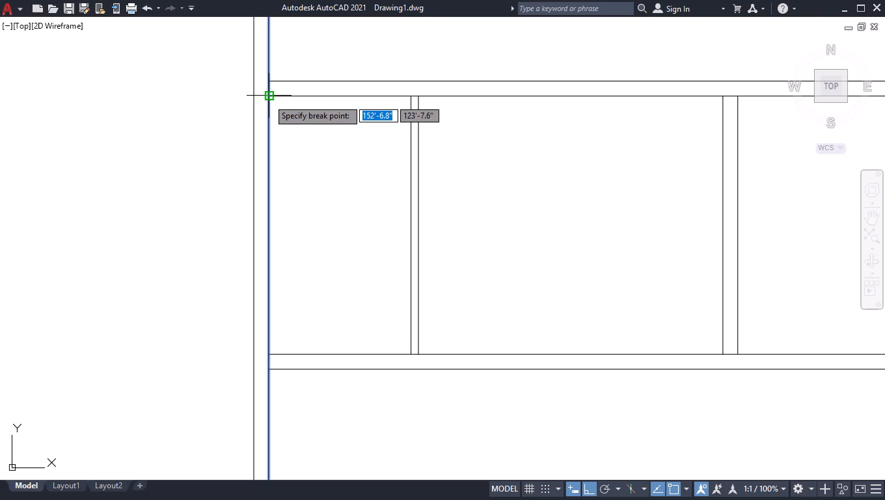
left_click(268, 99)
key("space")
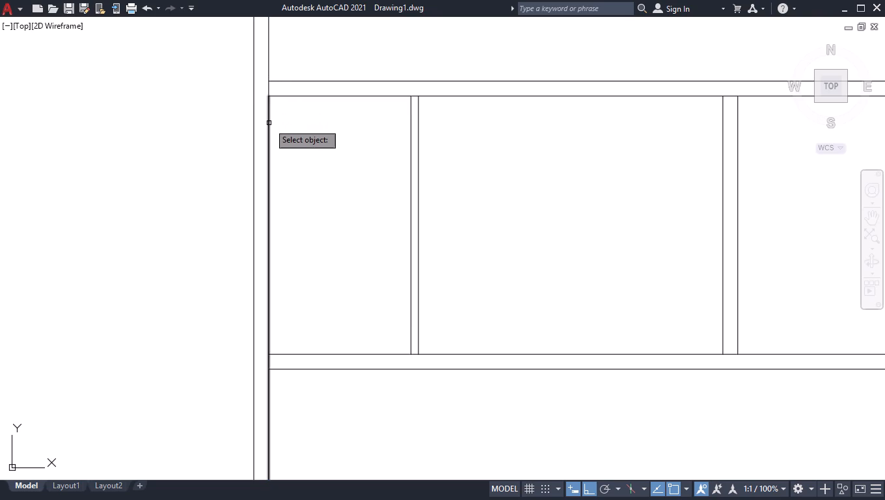
left_click(269, 123)
left_click(270, 357)
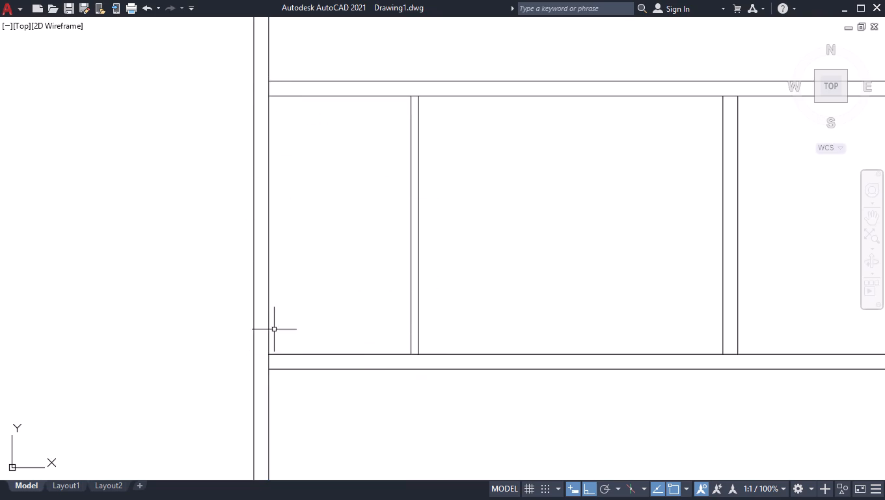
Offset the left outer wall's inner line and the second interior wall's upper face 2' into the left room.
type("off")
key("Return")
key("2")
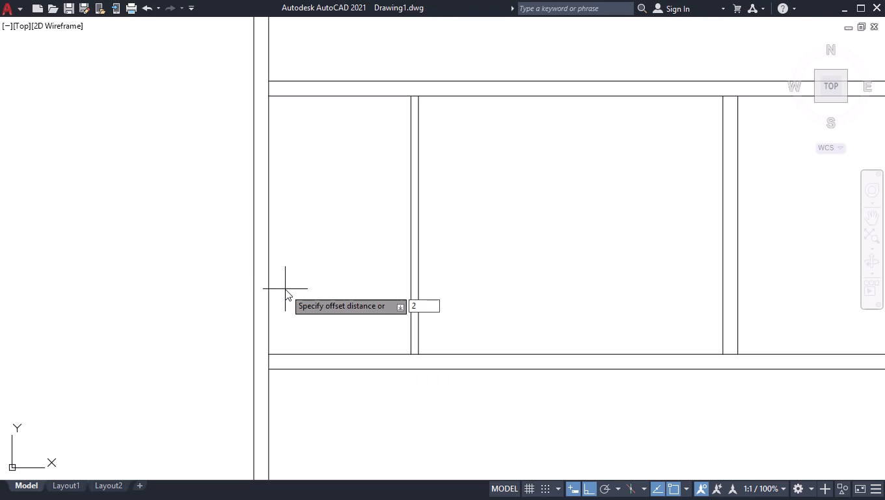
key("apostrophe")
key("Return")
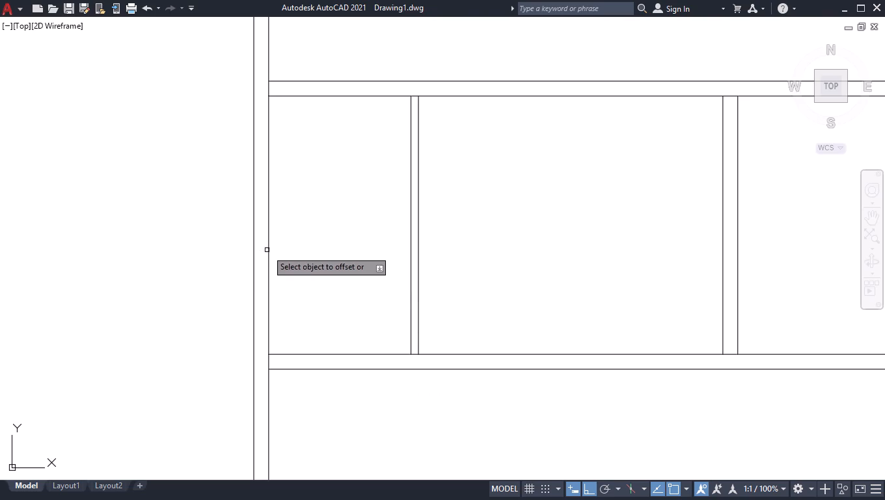
left_click(268, 247)
left_click(295, 247)
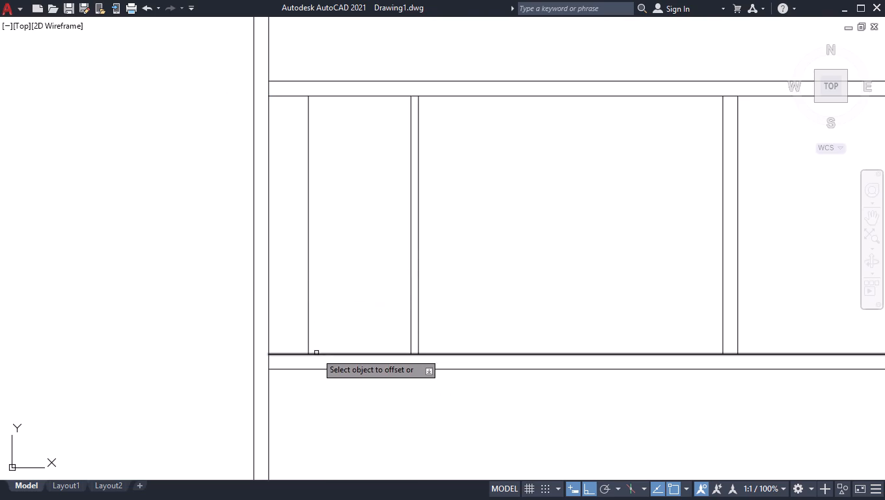
left_click(316, 354)
left_click(333, 295)
key("Return")
Trim the horizontal offset line inside the 4.5" divider and delete its remainder to the right of the divider.
type("tr")
key("Return")
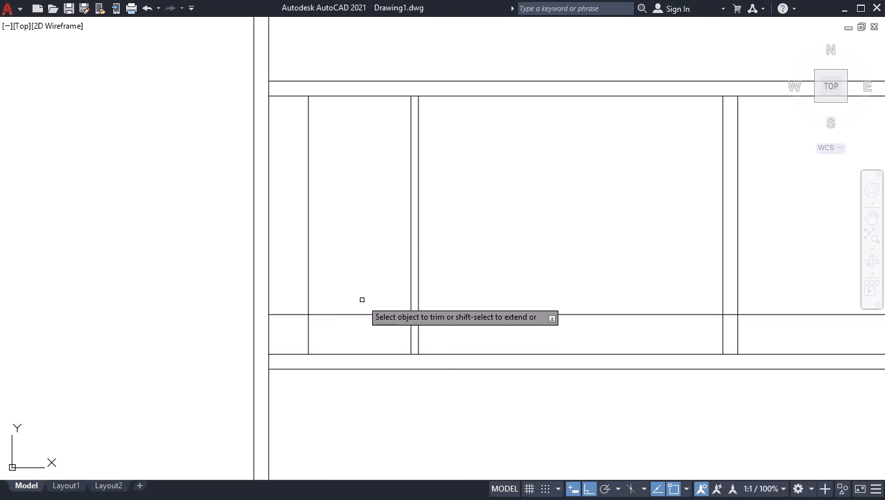
left_click(415, 316)
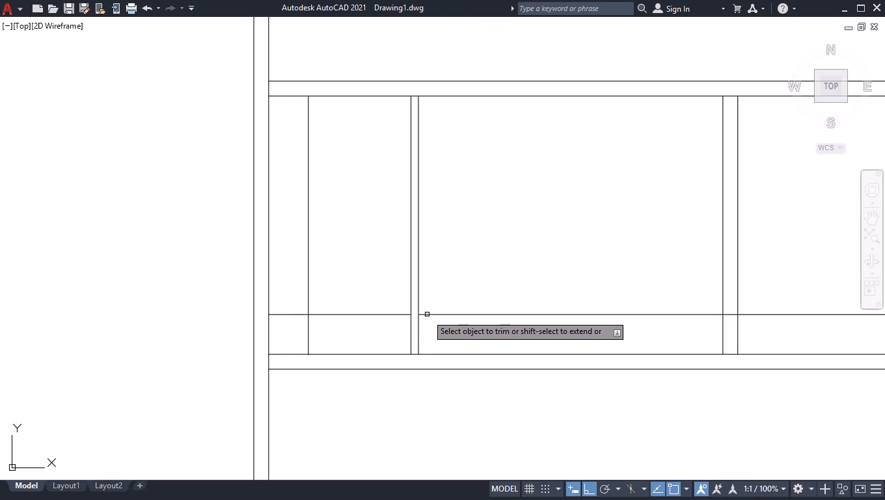
key("Return")
left_click(646, 241)
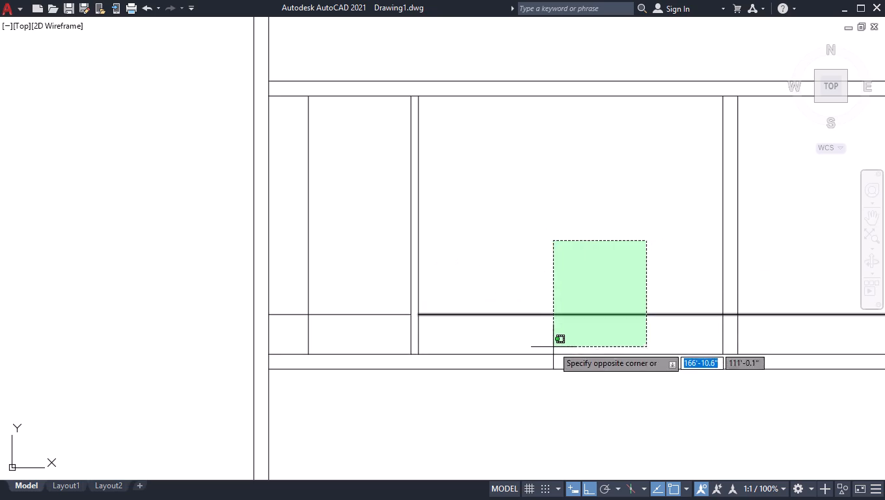
left_click(556, 339)
key("Delete")
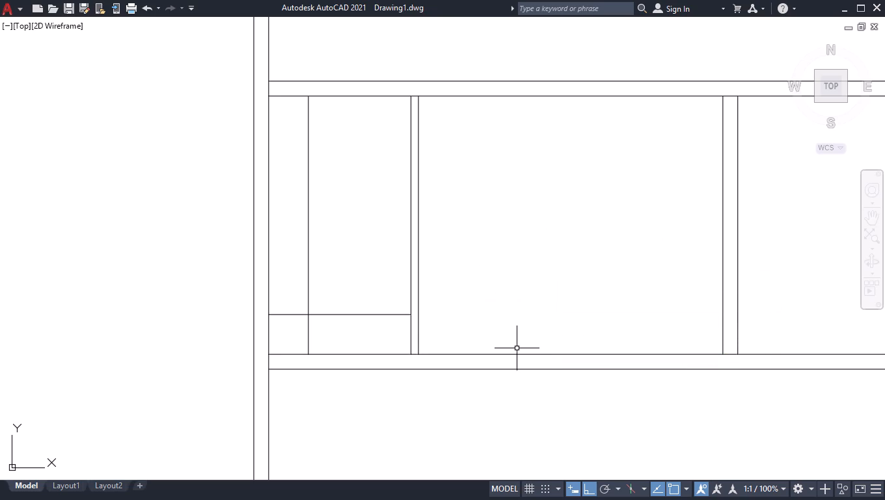
Trim the crossing ends of the two 2' offset lines so they meet in an L-shaped corner.
type("tr")
key("Return")
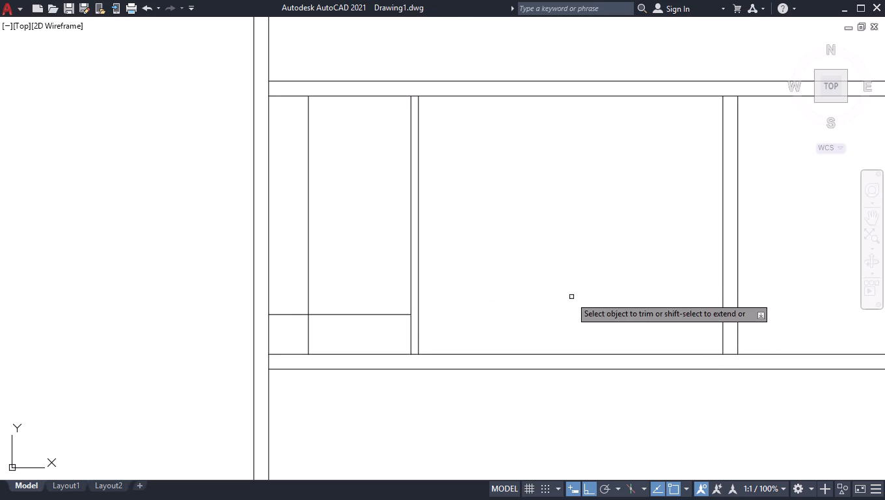
left_click(286, 302)
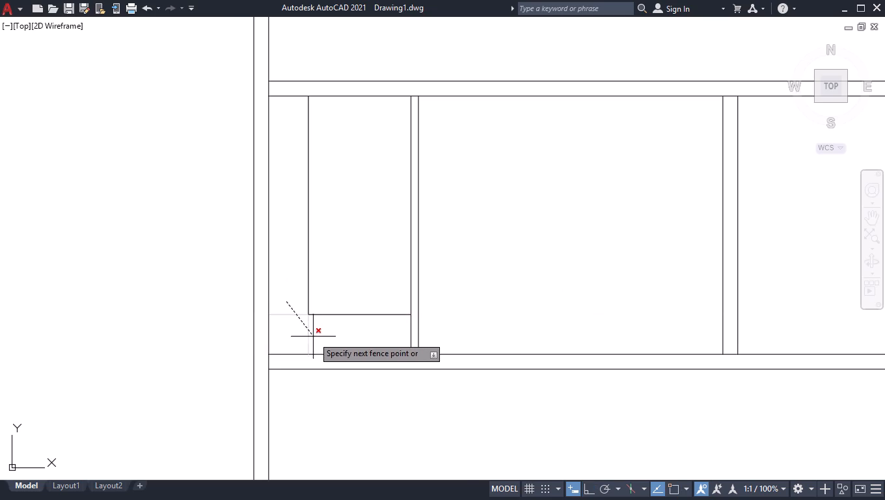
left_click(313, 337)
key("Return")
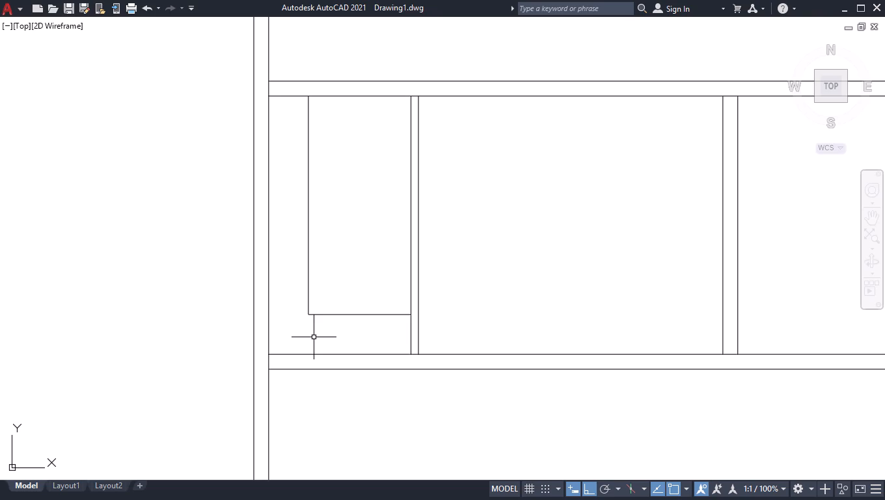
Draw a short line across the 4.5" divider's lower end, between its two lines.
key("l")
key("Return")
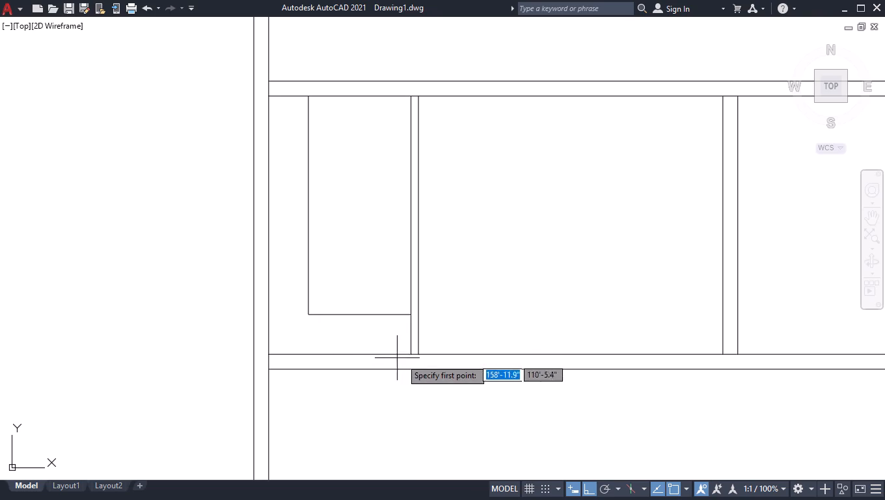
left_click(412, 357)
left_click(419, 357)
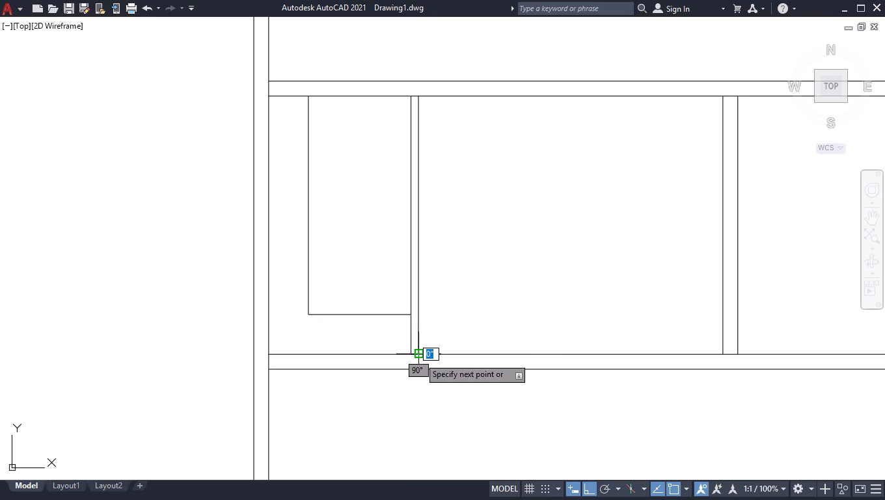
key("space")
Move the short line 7' up along the 4.5" divider and stretch its ends onto the divider's two lines.
left_click(416, 355)
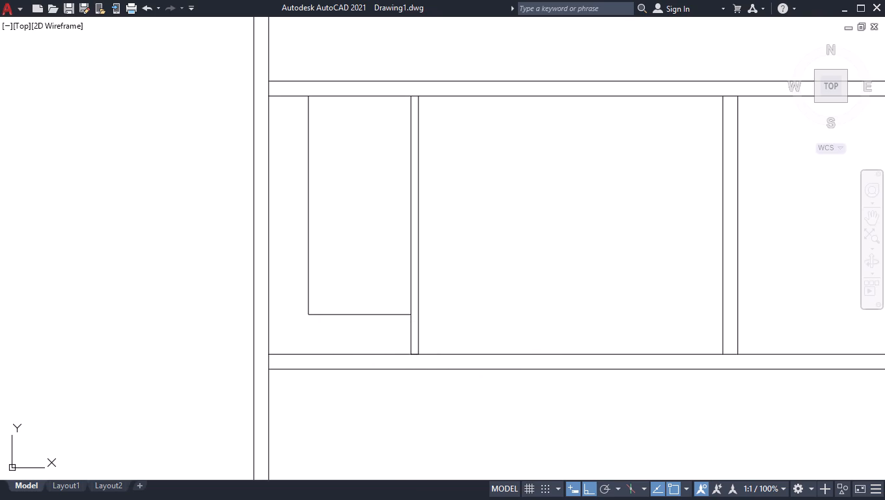
left_click(415, 355)
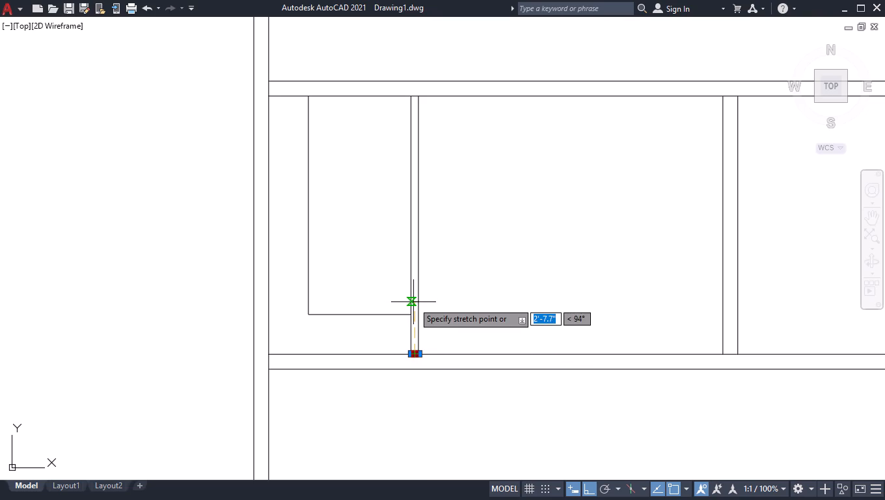
type("7'")
key("Return")
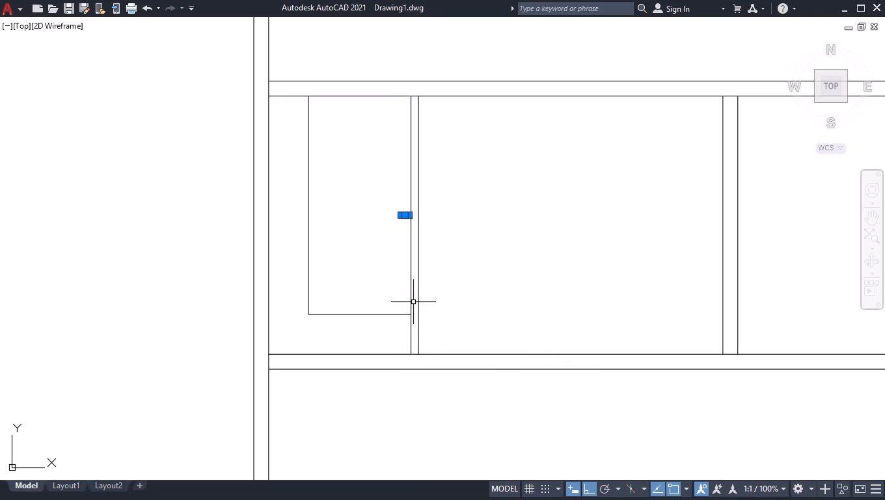
scroll(410, 215, "up", 5)
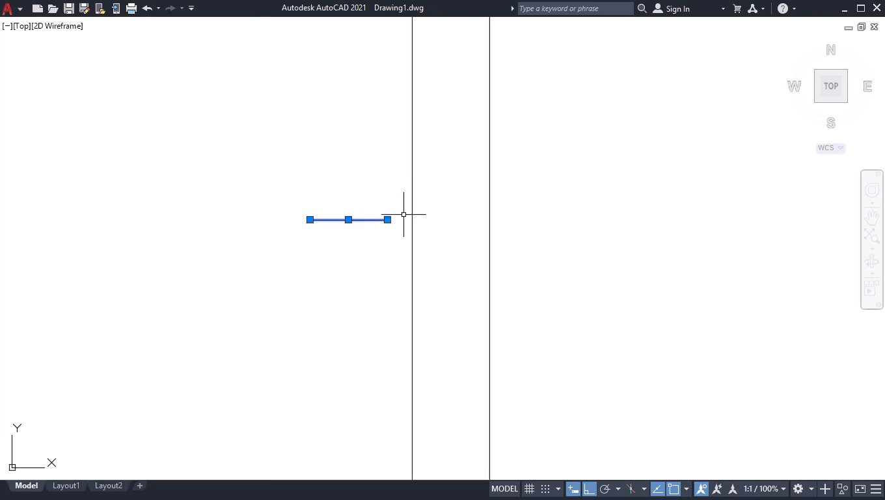
left_click(390, 219)
left_click(492, 219)
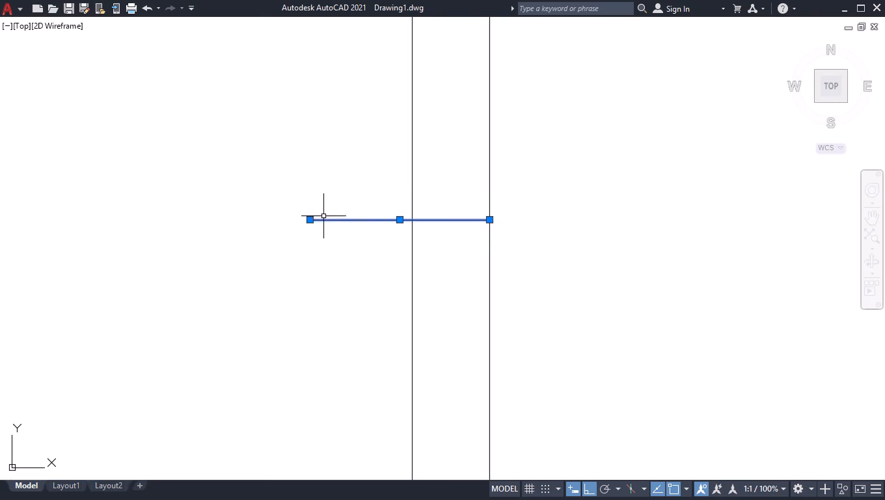
left_click(310, 221)
left_click(411, 218)
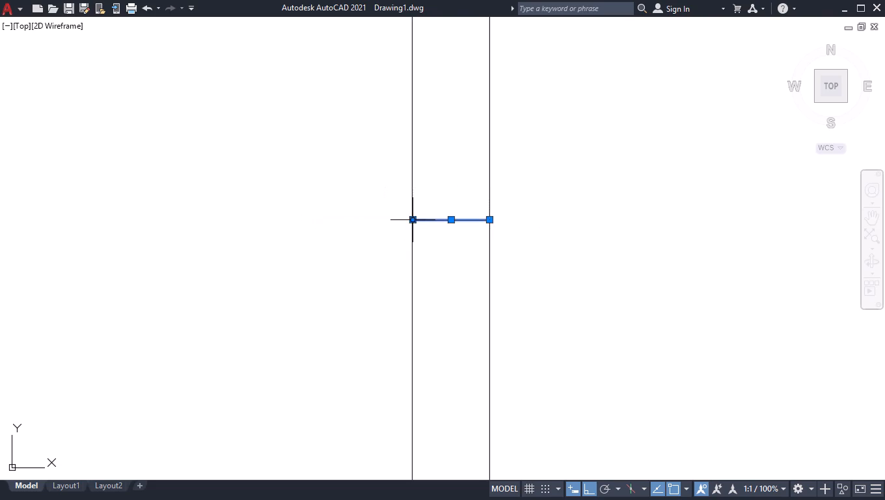
left_click(457, 139, "shift")
left_click(411, 238, "shift")
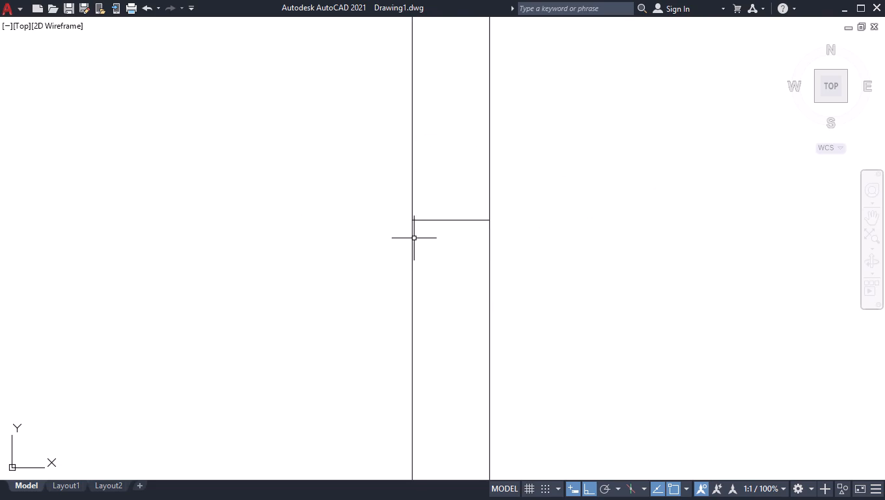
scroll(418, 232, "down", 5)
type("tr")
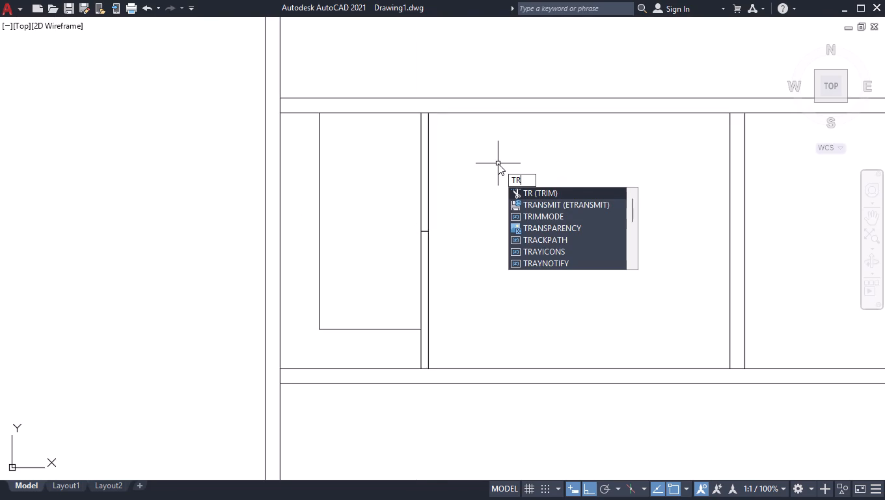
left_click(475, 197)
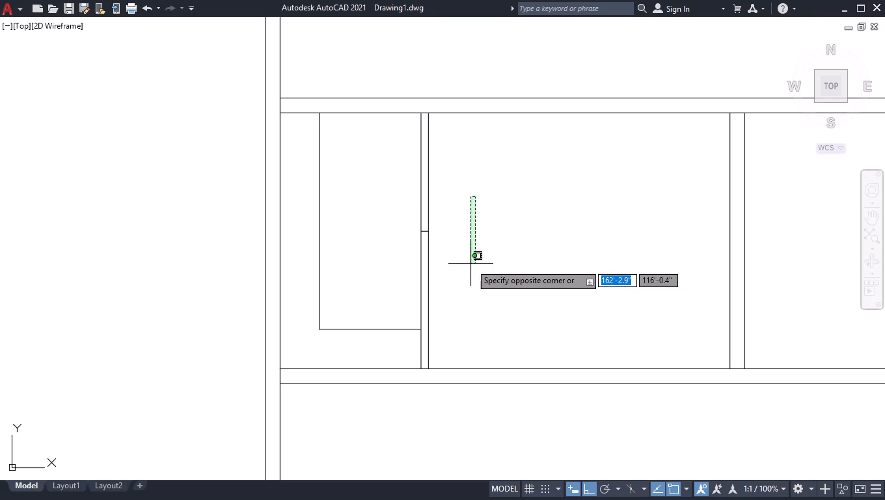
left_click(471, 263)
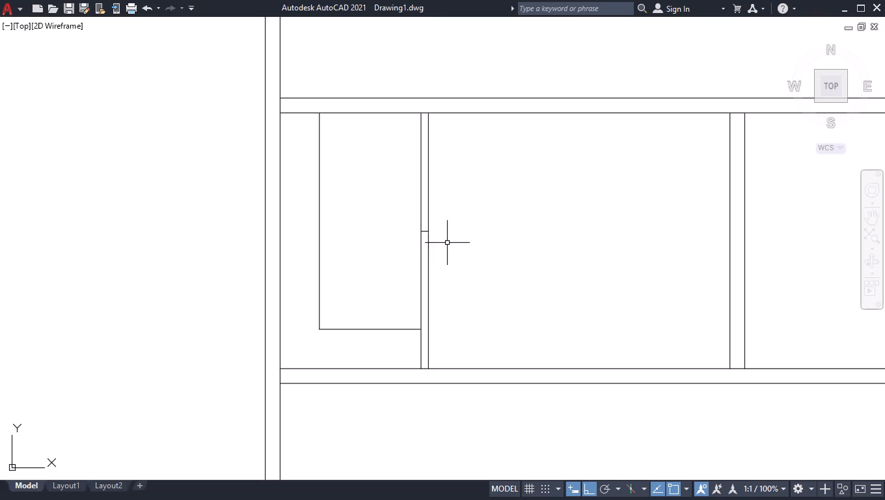
Move the short line about 2'-8" farther up between the 4.5" divider's lines.
scroll(437, 237, "up", 2)
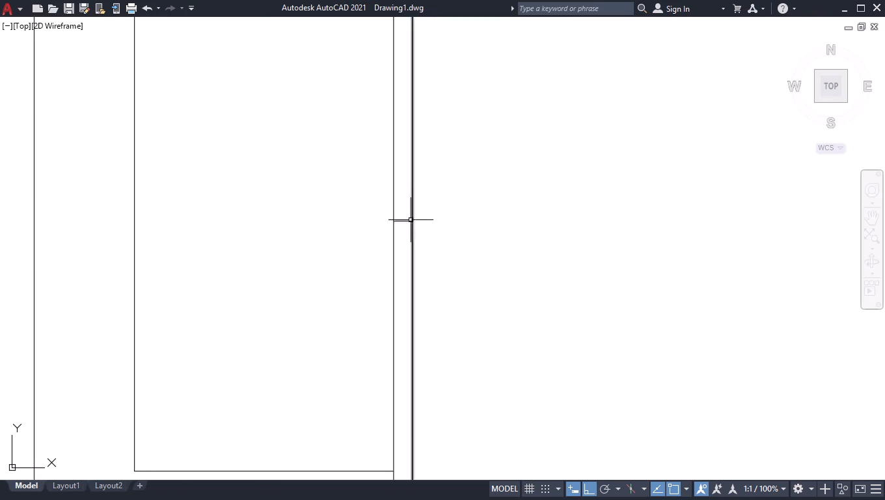
left_click(403, 221)
left_click(402, 221)
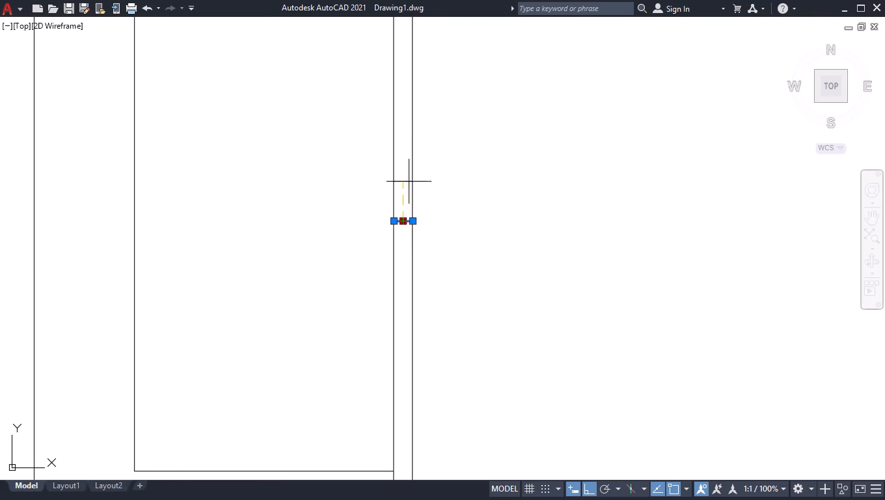
scroll(419, 127, "down", 3)
scroll(419, 73, "up", 3)
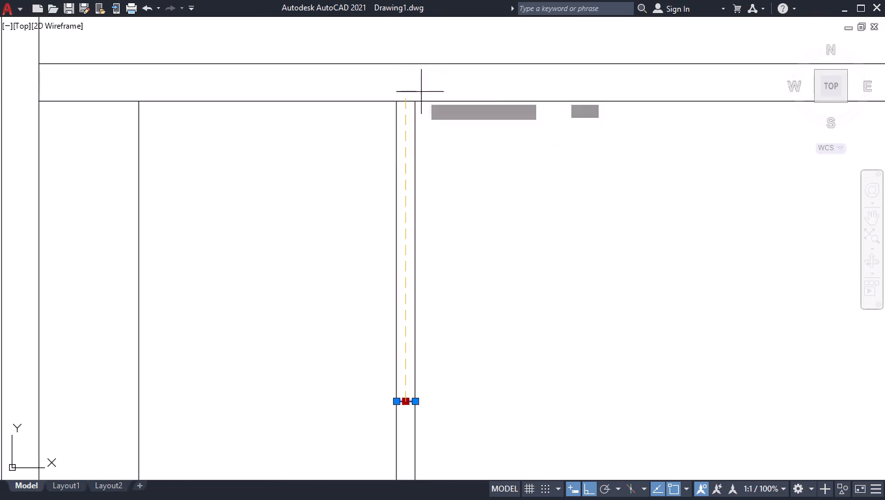
left_click(408, 270)
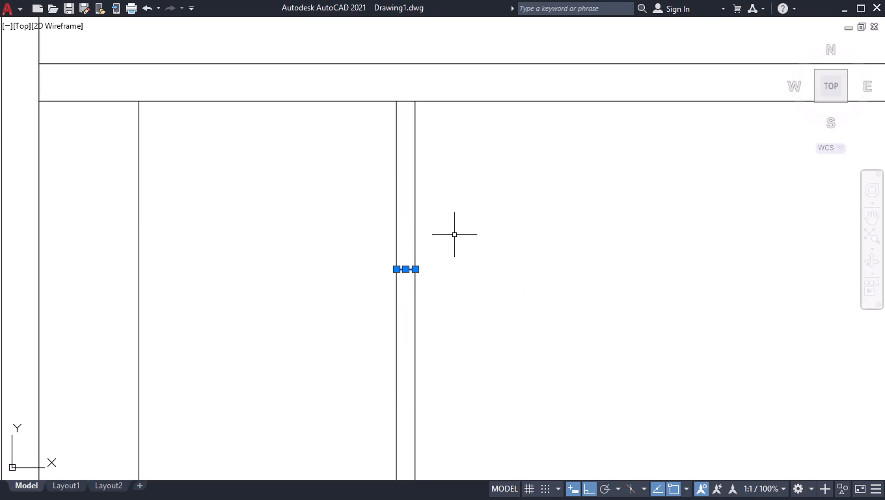
Trim both lines of the 4.5" divider above the short line, up to the first interior wall.
left_click(454, 235)
left_click(295, 346, "shift")
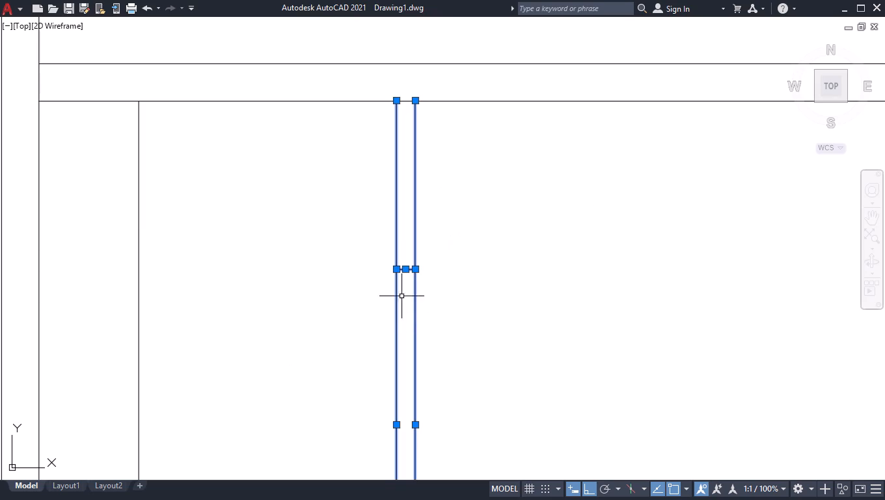
left_click(514, 242, "shift")
left_click(217, 381, "shift")
type("tr")
key("Return")
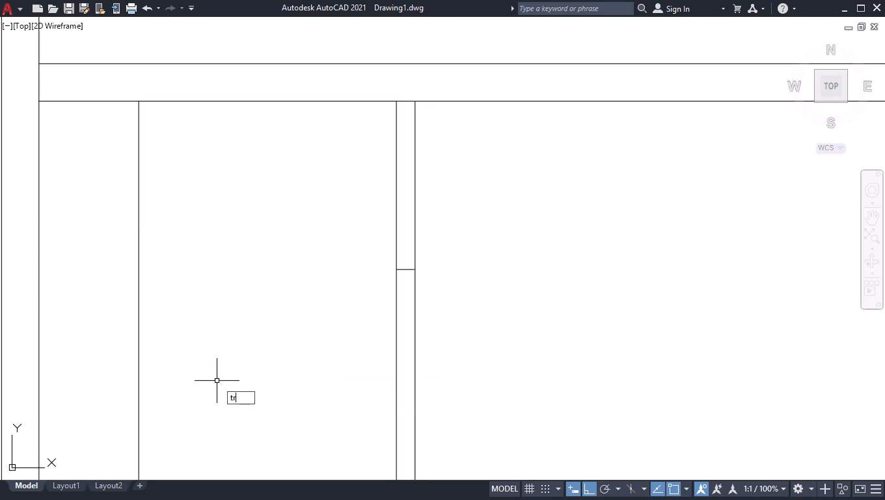
left_click(240, 206)
left_click(504, 212)
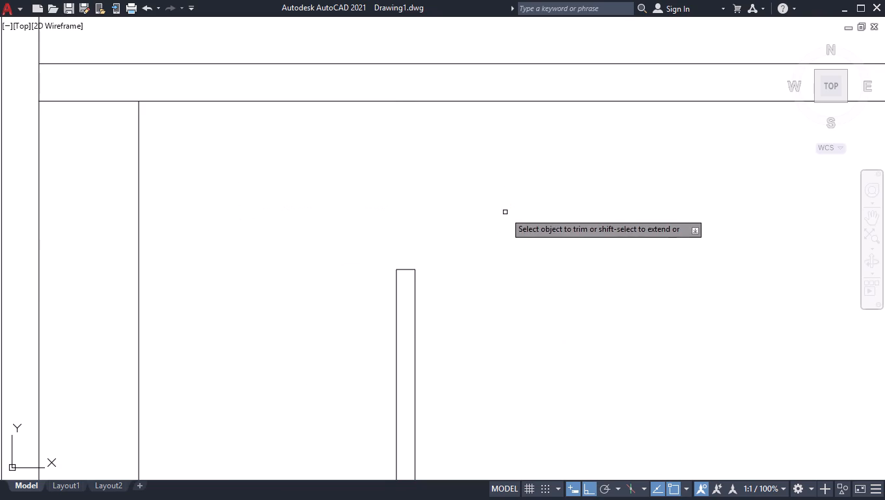
key("Return")
Offset the shortened 4.5" divider's right line 2' to the right.
scroll(485, 219, "down", 3)
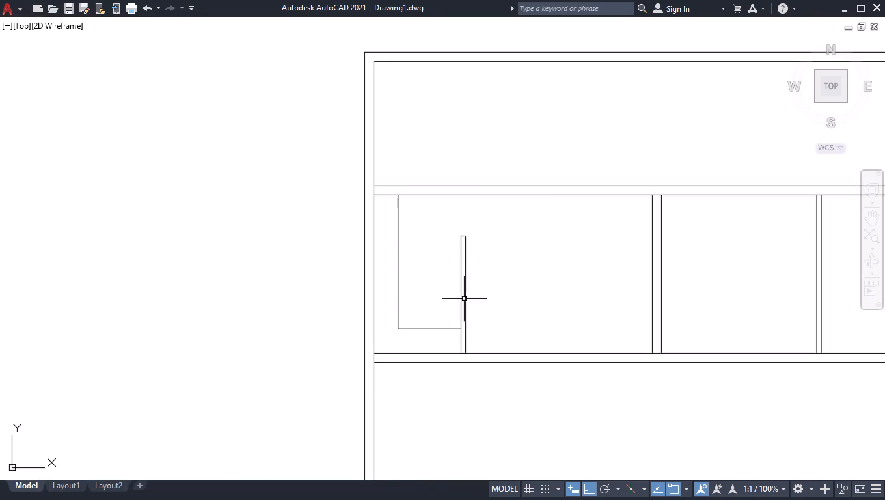
type("off")
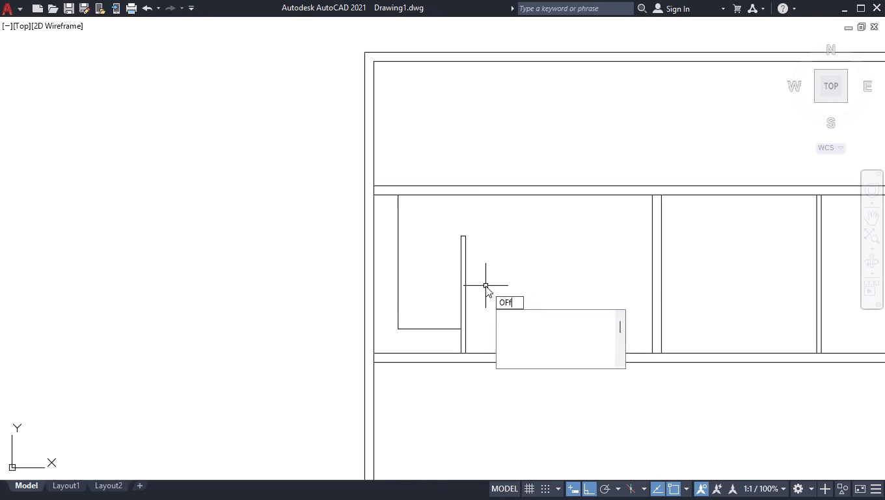
key("Return")
type("2'")
key("Return")
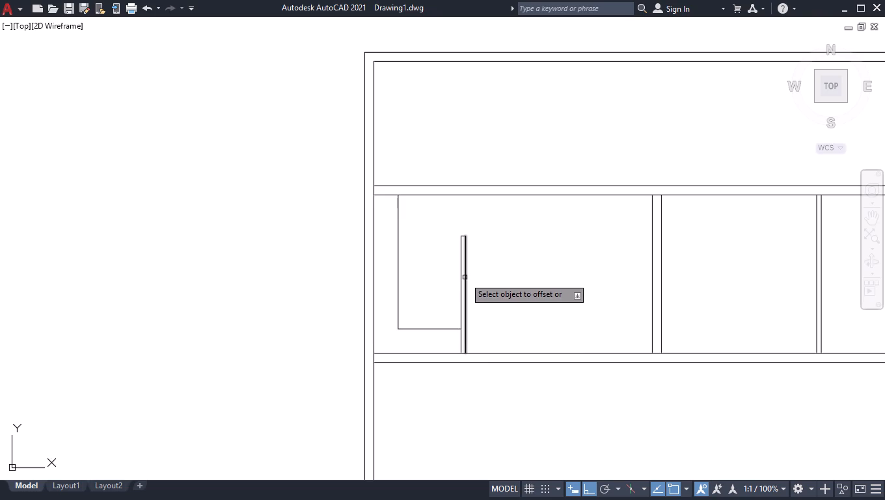
left_click(465, 277)
left_click(485, 278)
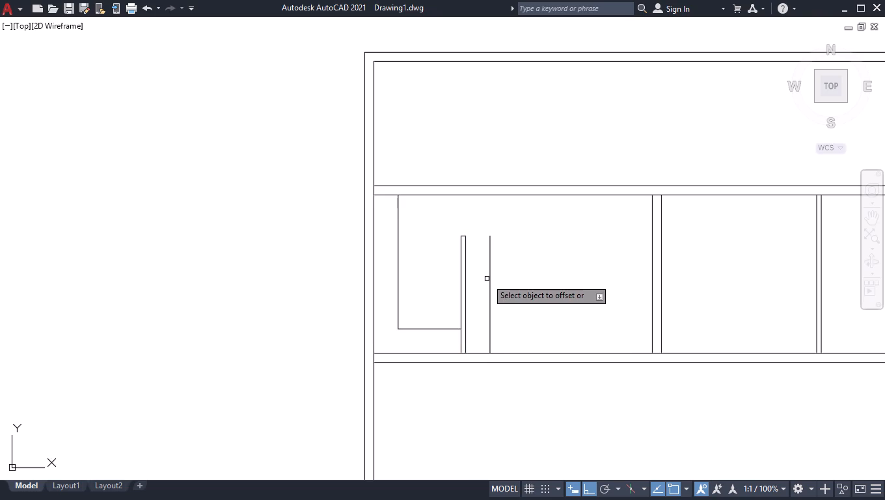
key("Return")
Extend the divider's short top line to the 2' offset line on its right.
type("ex")
key("Return")
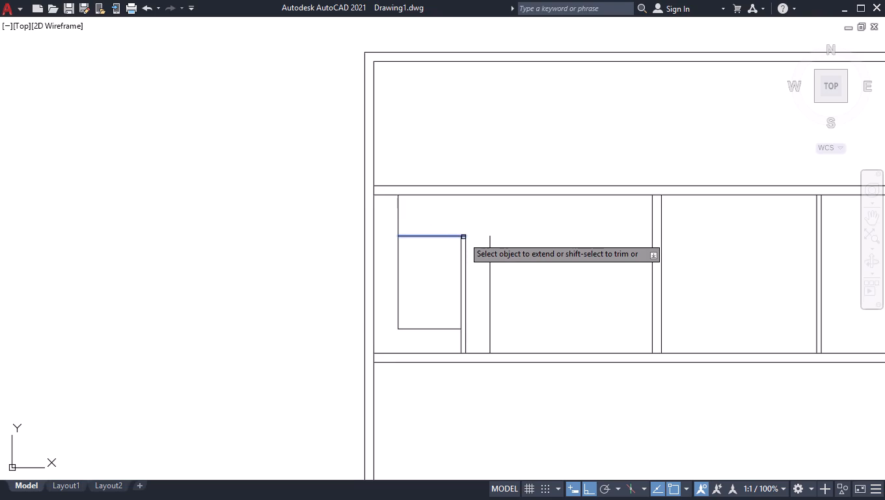
left_click(467, 238)
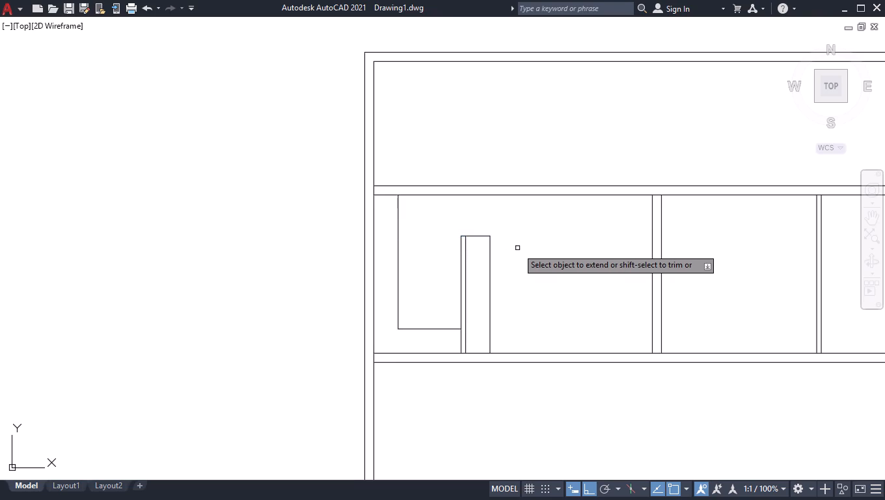
key("Return")
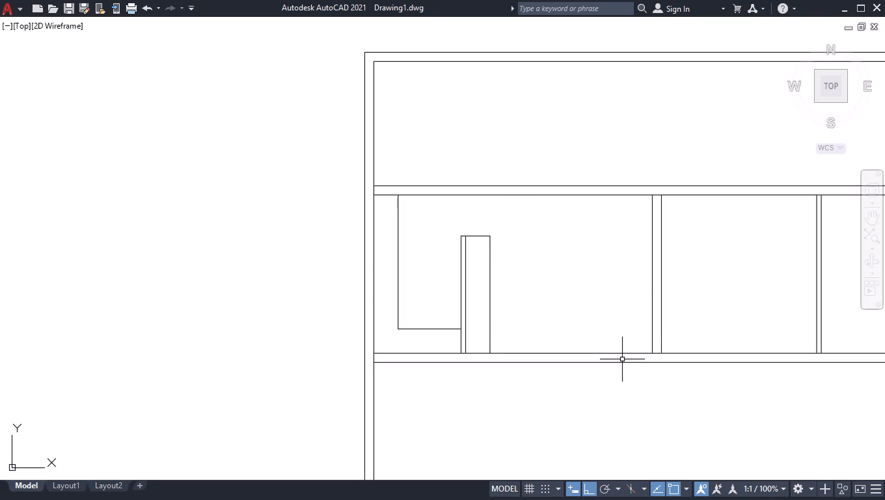
Add a linear dimension below the second interior wall, from the 2' offset line's base to the 9" divider's left line.
scroll(622, 359, "up", 1)
type("dli")
key("Return")
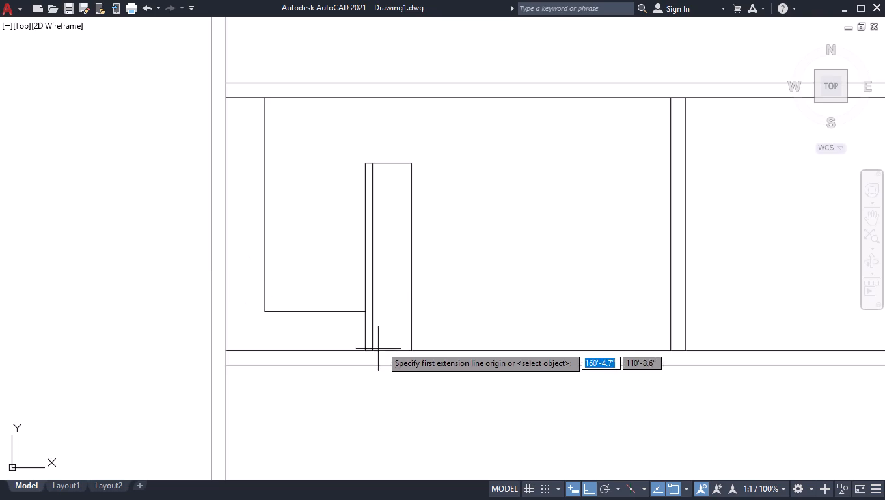
left_click(412, 352)
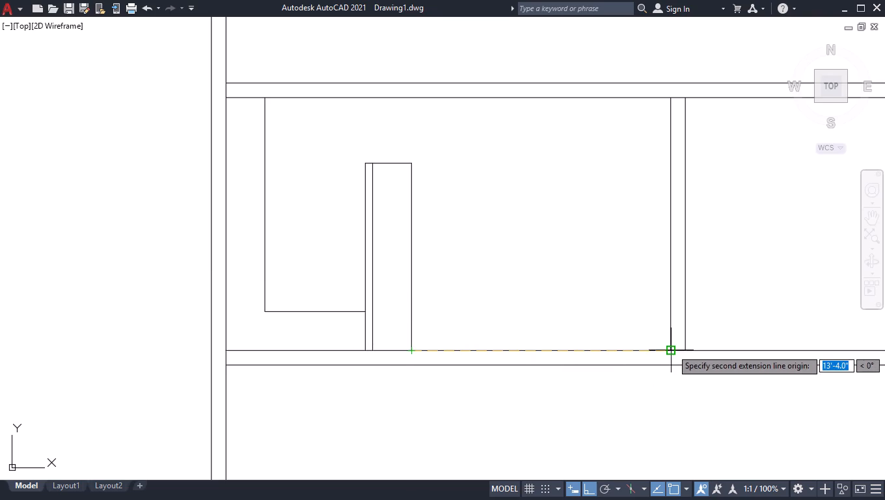
left_click(672, 349)
left_click(670, 413)
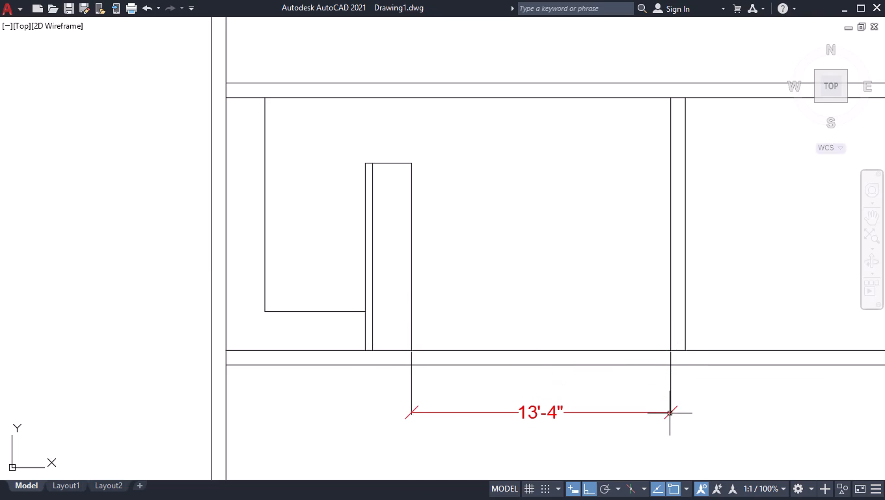
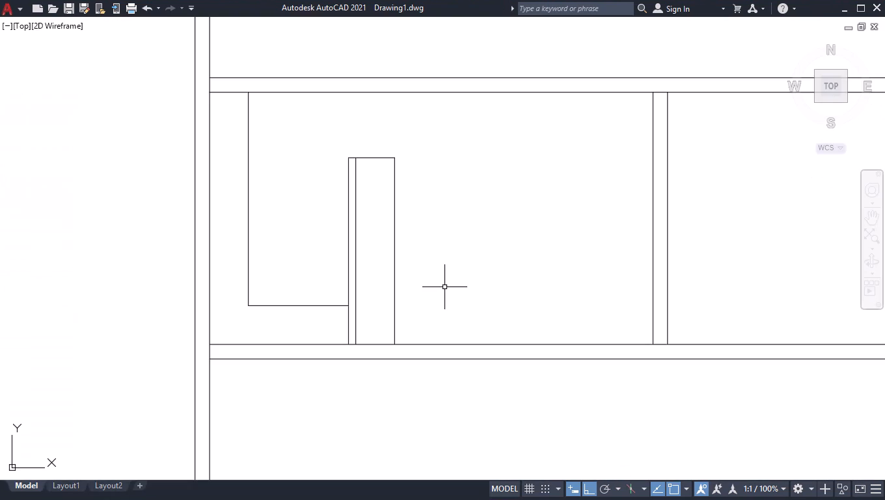
Draw a short vertical line across the thickness of the lower horizontal wall, in line with the right edge of the narrow counter.
key("l")
key("Return")
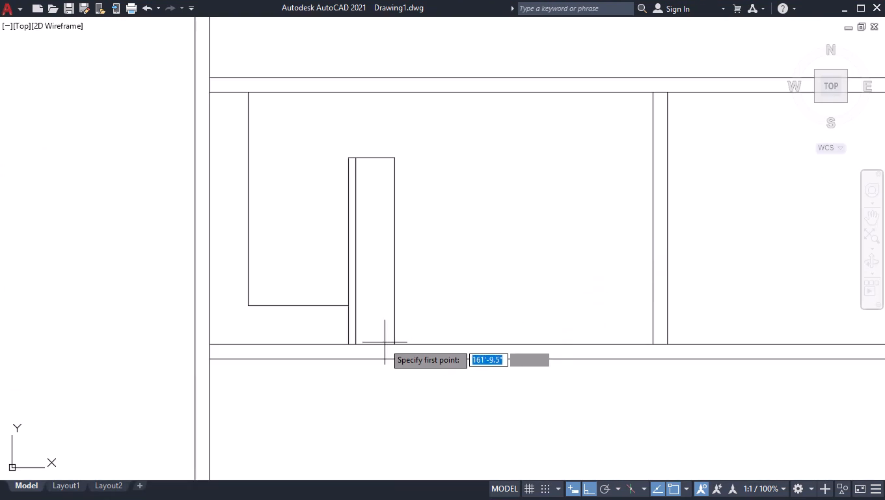
left_click(395, 345)
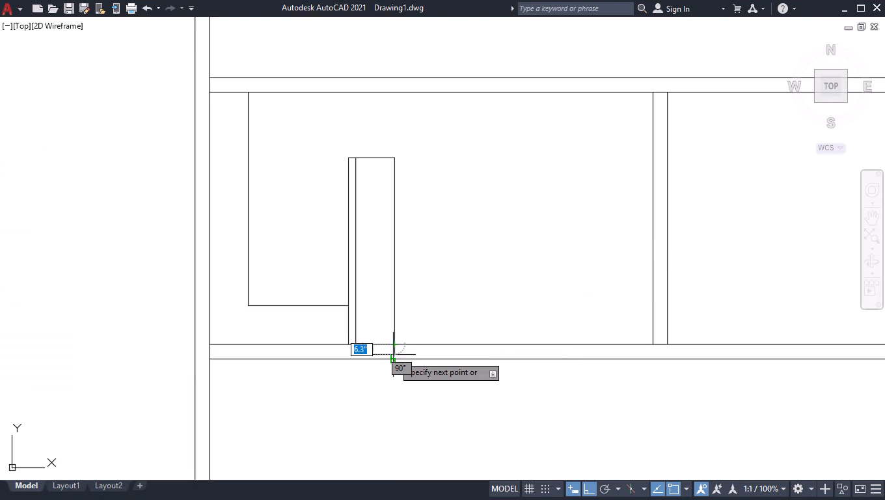
left_click(393, 359)
key("space")
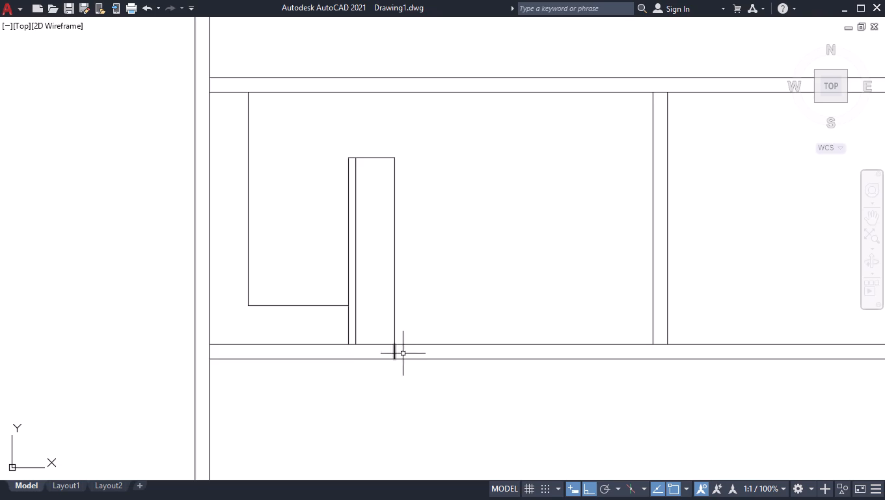
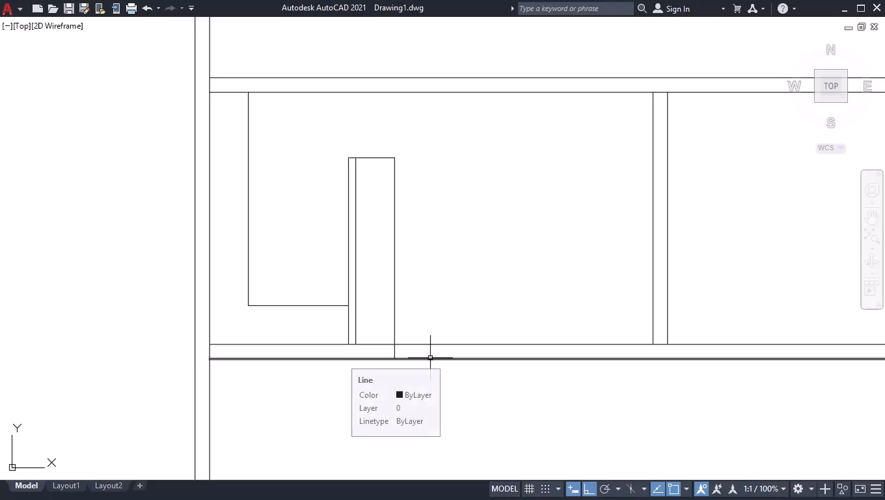
Offset the short line across the lower horizontal wall 3' toward the right along the wall.
key("l")
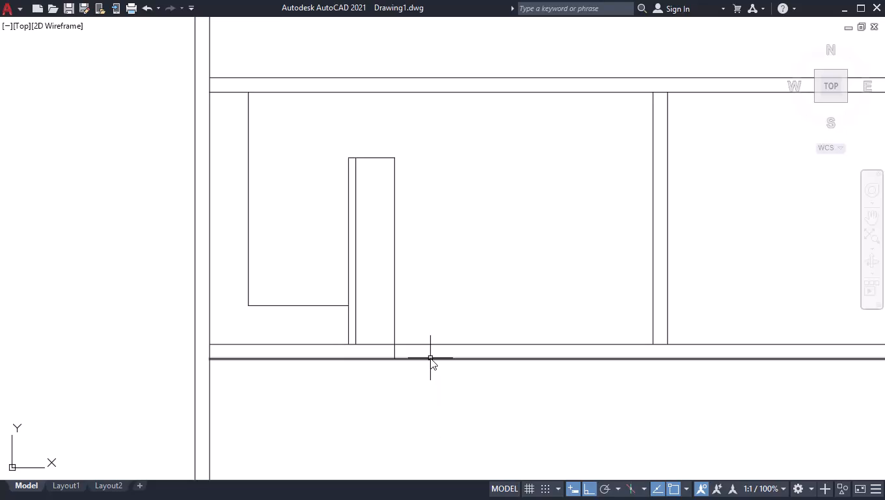
key("BackSpace")
type("off")
key("Return")
type("3'")
key("Return")
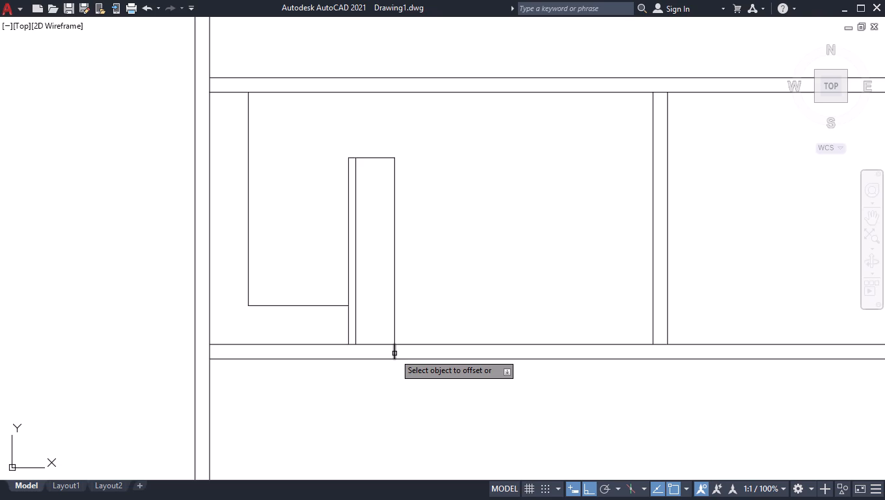
left_click(394, 354)
left_click(442, 350)
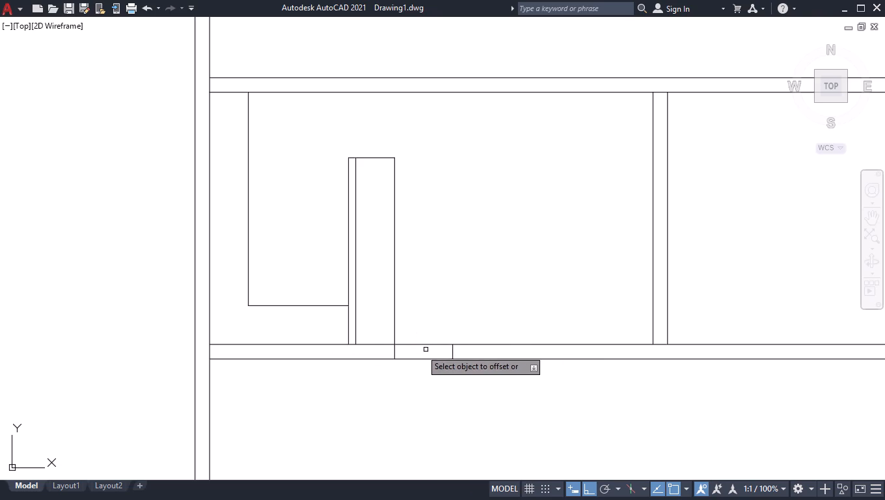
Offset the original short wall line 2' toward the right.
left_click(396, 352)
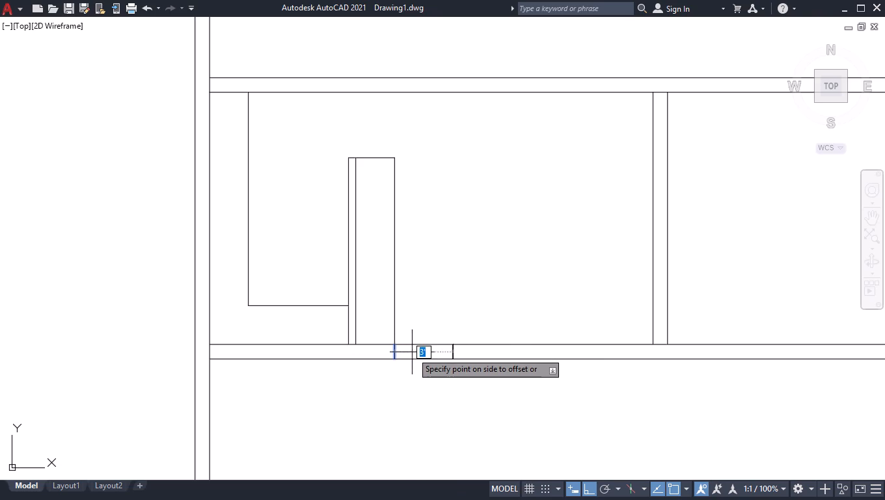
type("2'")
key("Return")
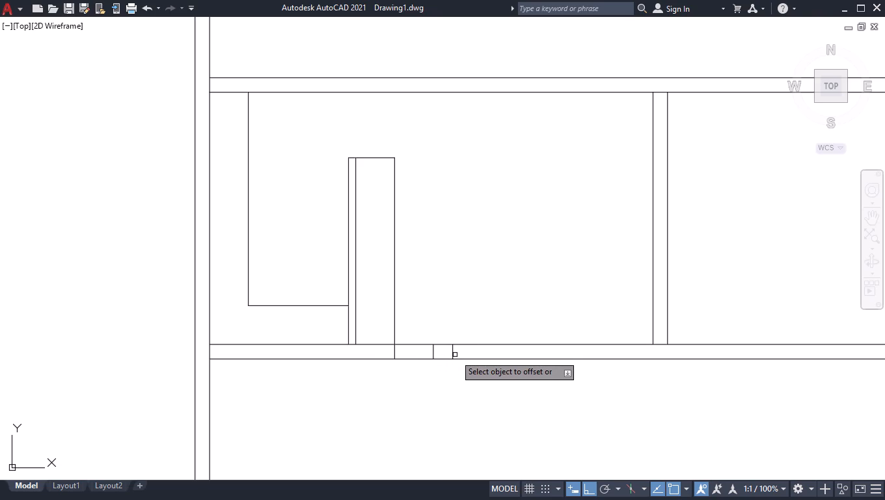
Offset the short line 3' from the narrow counter's edge a further 3' to the right.
left_click_drag(451, 350, 457, 352)
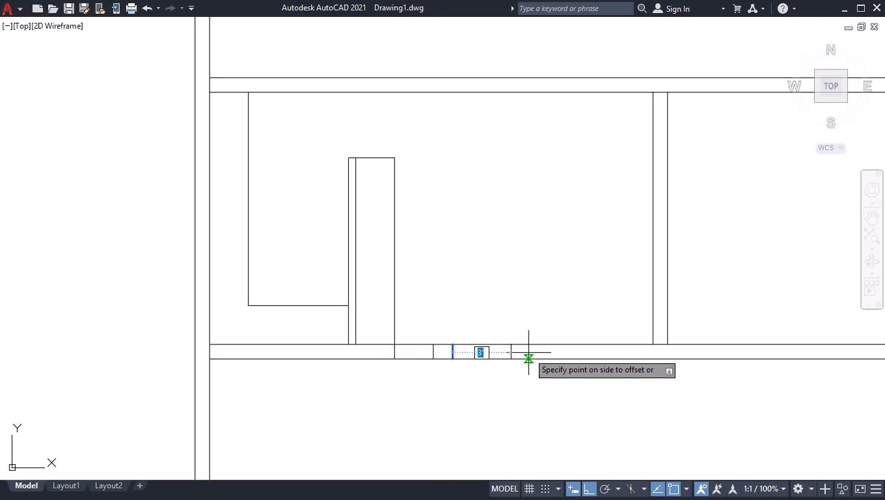
left_click(530, 354)
key("Return")
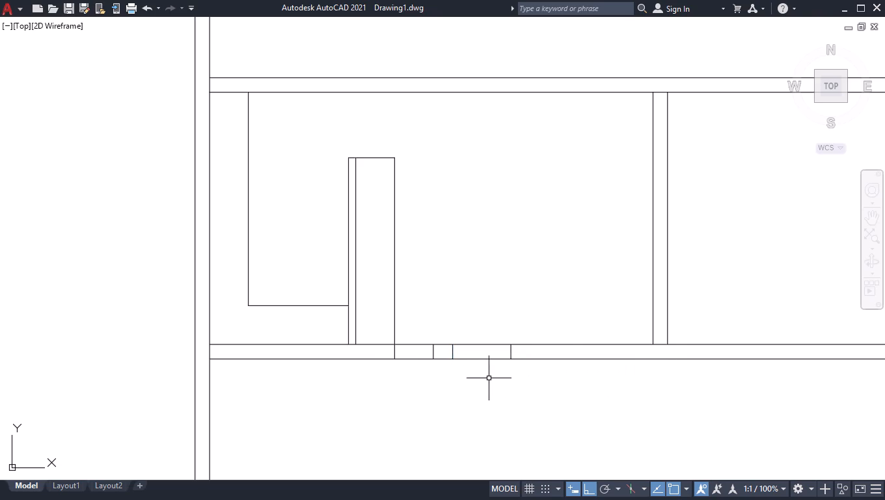
Trim away the 2' offset line and both wall edges between the two outer short lines, leaving a 3' opening.
type("tr")
key("Return")
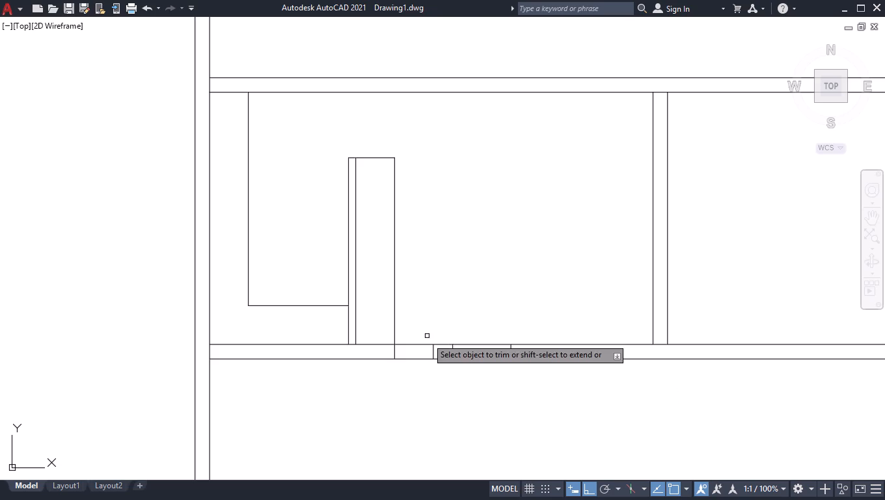
left_click(433, 352)
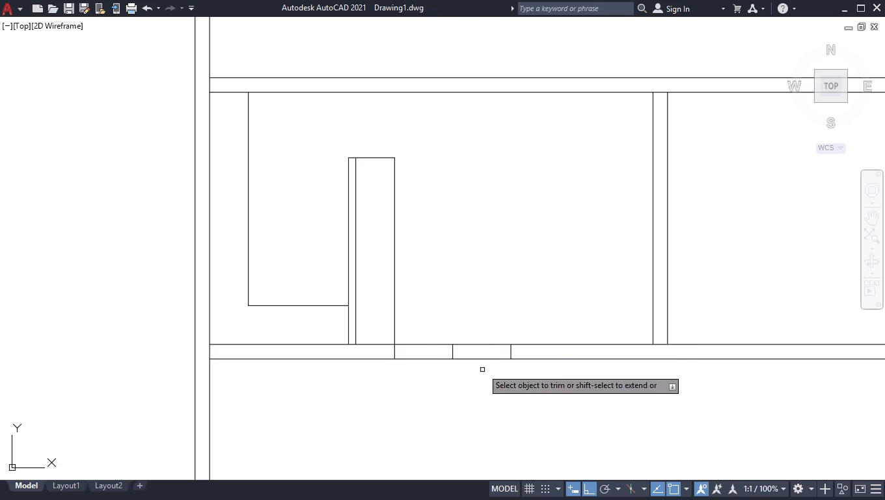
left_click(494, 318)
left_click(475, 378)
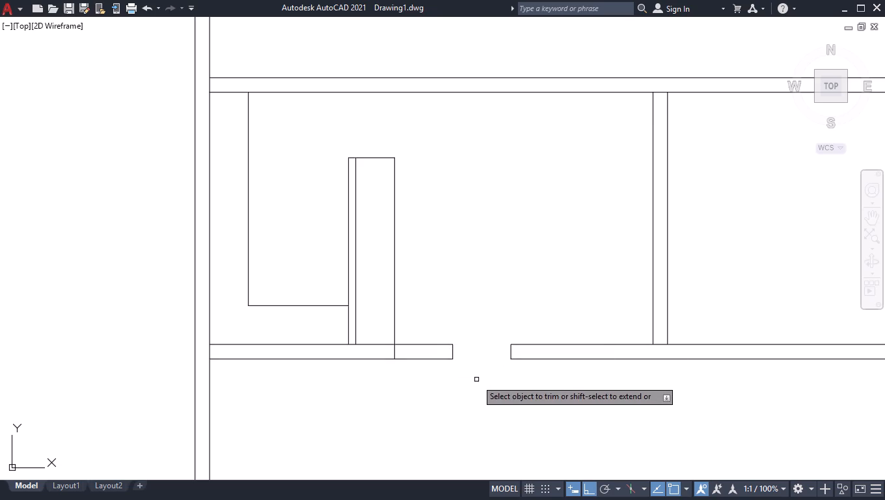
key("Return")
Extend the thin divider's left line and the neighbouring thick partition's right line down to the lower wall's bottom edge.
scroll(451, 337, "down", 2)
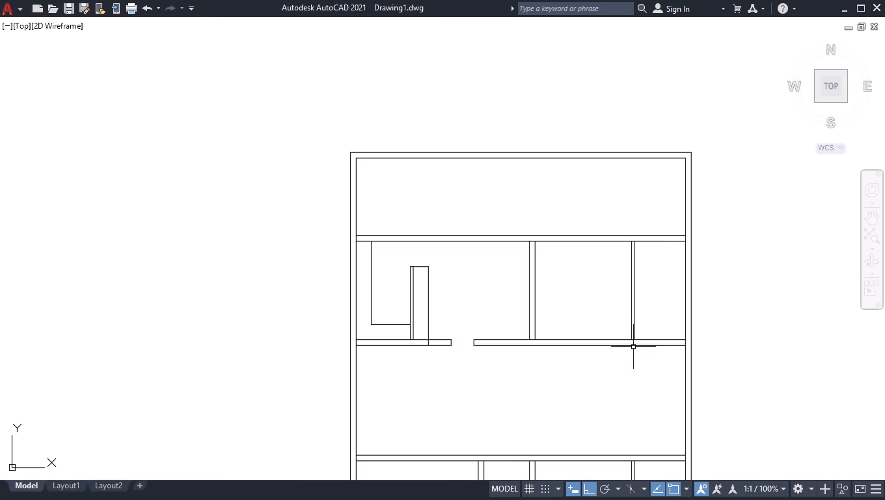
scroll(653, 343, "up", 3)
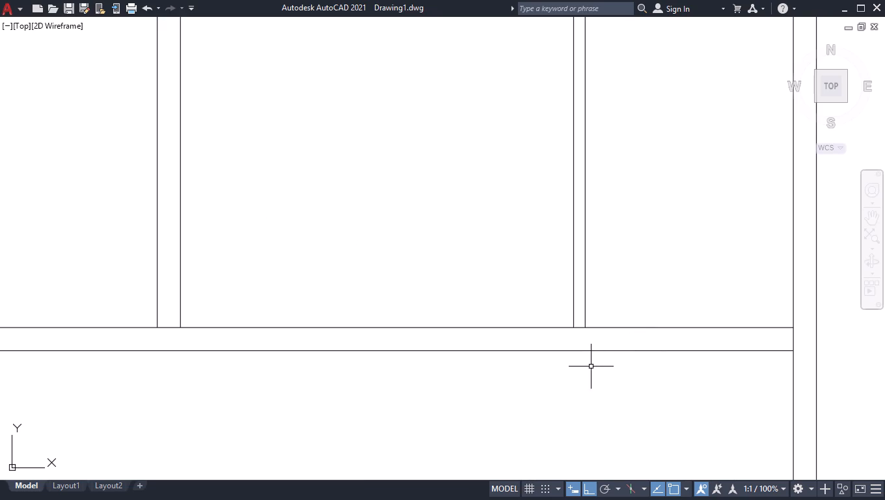
type("ex")
key("Return")
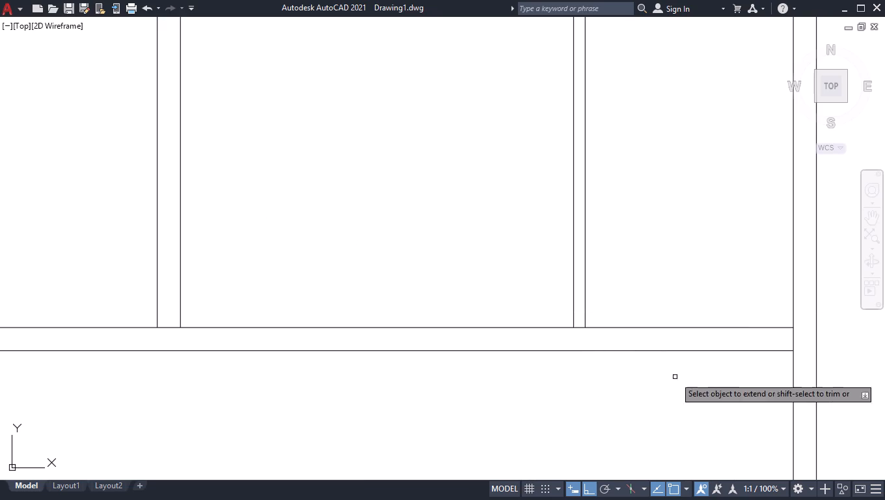
left_click(573, 312)
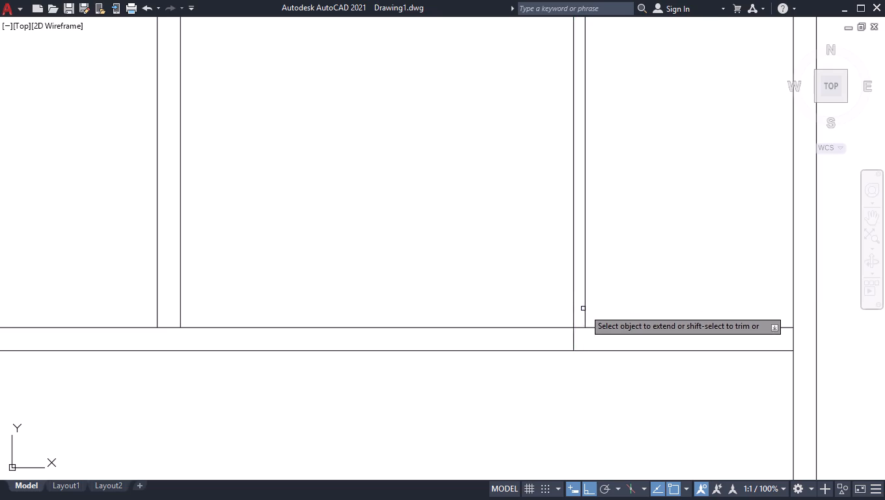
left_click(180, 308)
key("Return")
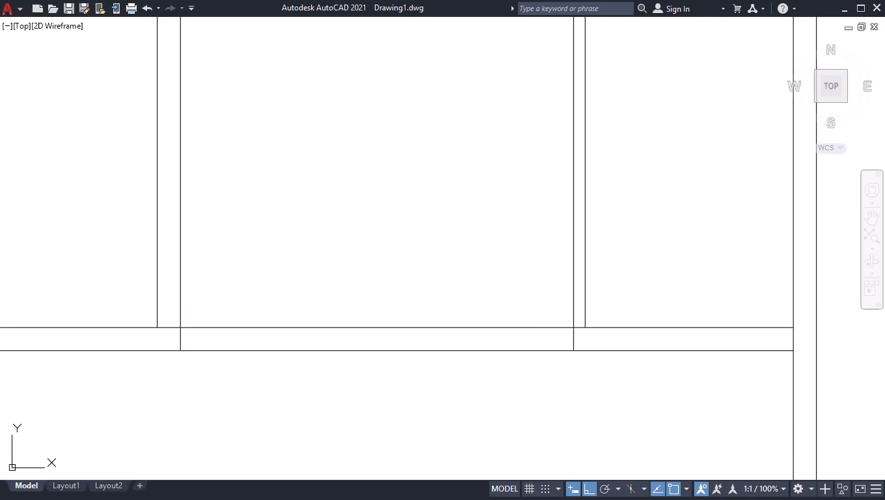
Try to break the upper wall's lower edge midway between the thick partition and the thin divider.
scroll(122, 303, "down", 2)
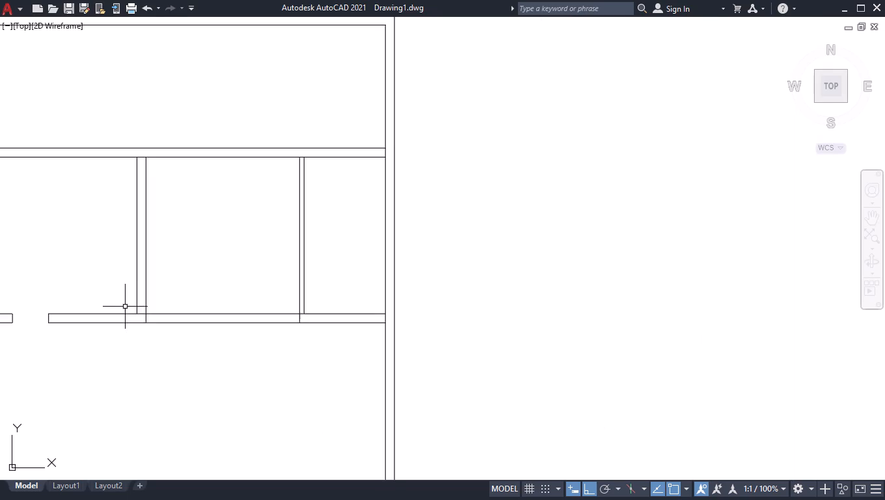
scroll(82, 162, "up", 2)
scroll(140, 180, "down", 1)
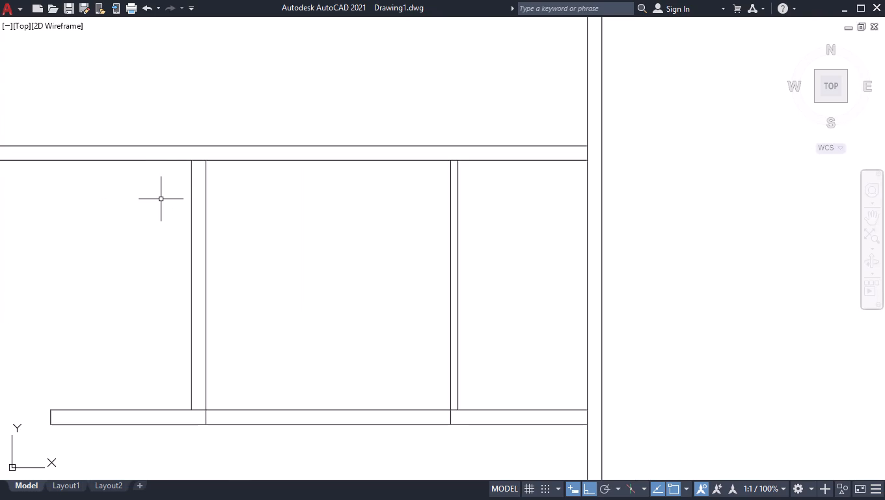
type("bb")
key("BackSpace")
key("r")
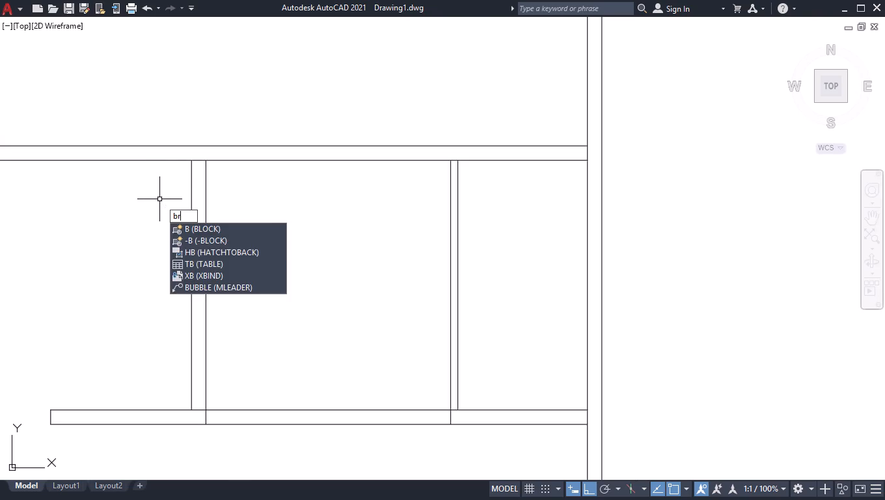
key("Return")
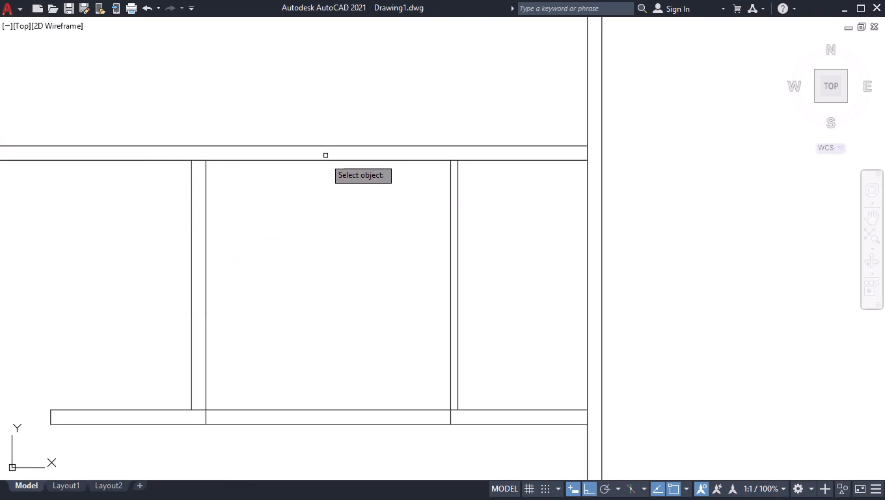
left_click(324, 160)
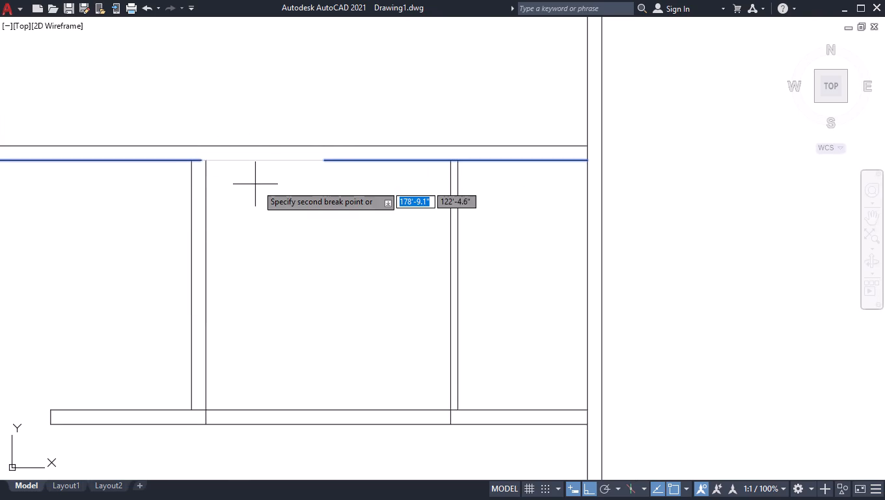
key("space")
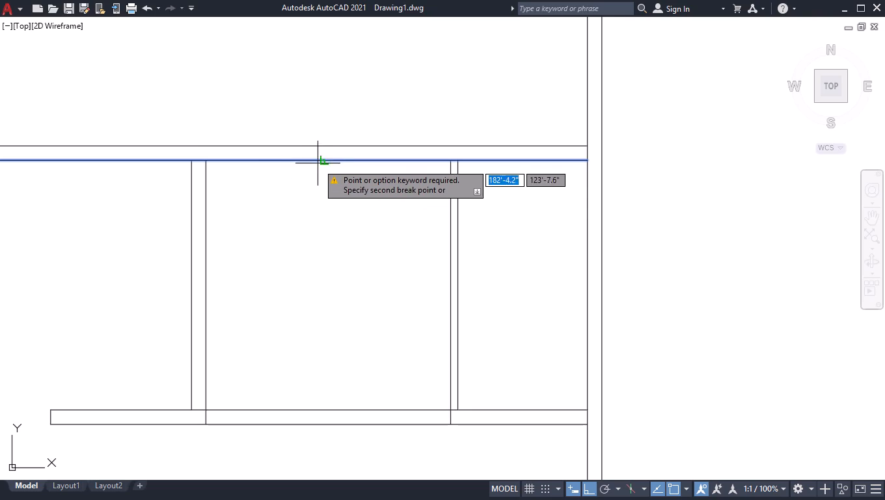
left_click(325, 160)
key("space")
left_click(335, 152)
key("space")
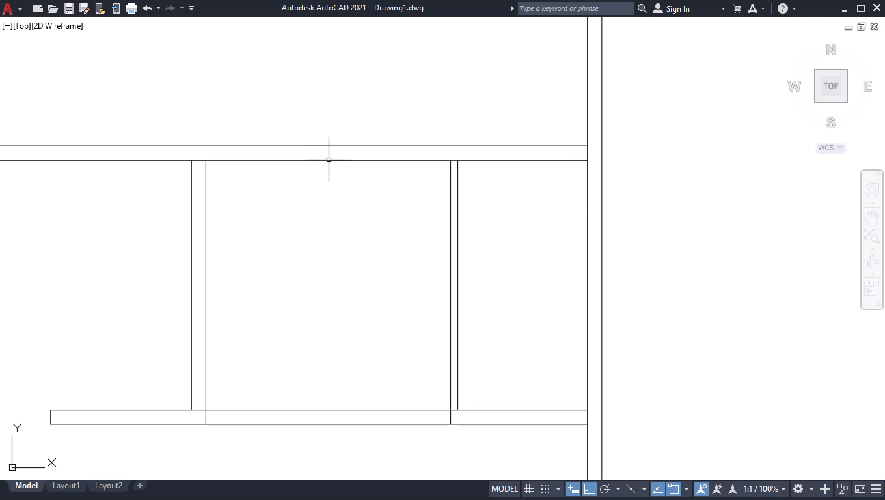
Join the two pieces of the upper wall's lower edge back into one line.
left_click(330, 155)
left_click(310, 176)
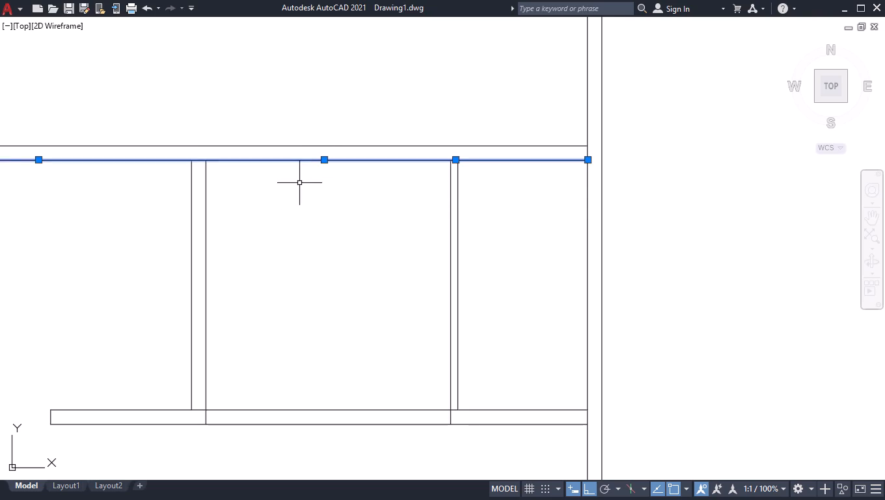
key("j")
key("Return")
Break the upper wall's lower edge at single points on the thick partition's right face and the thin divider's left face.
type("br")
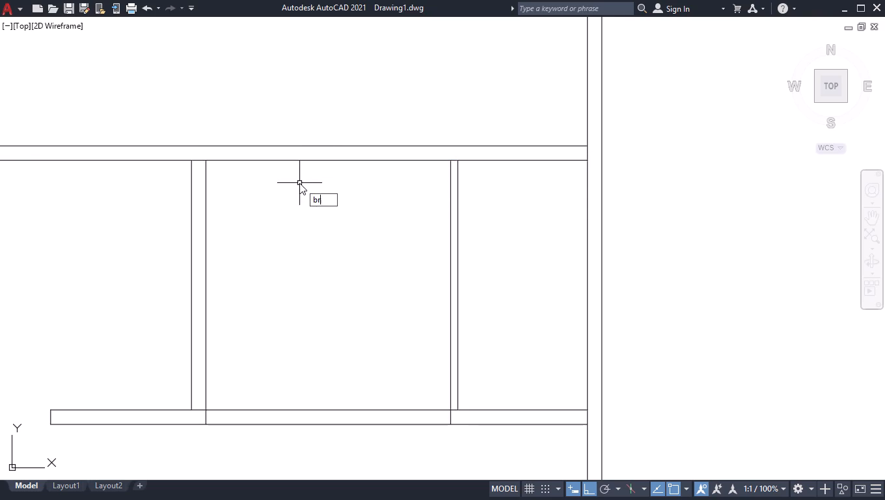
key("Down")
key("Return")
left_click(215, 160)
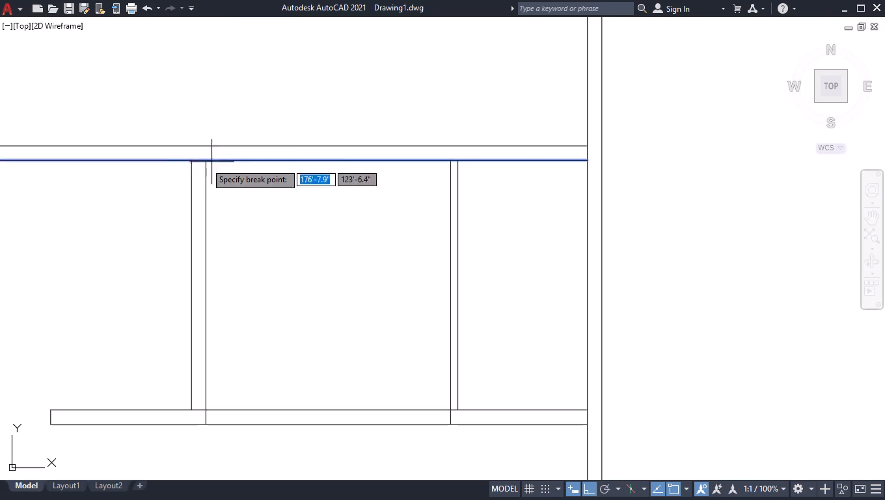
left_click(204, 162)
key("space")
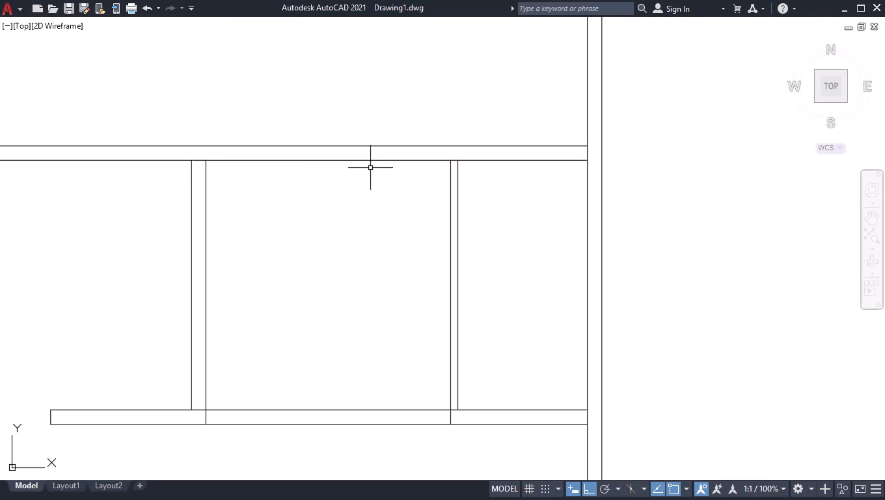
left_click(402, 160)
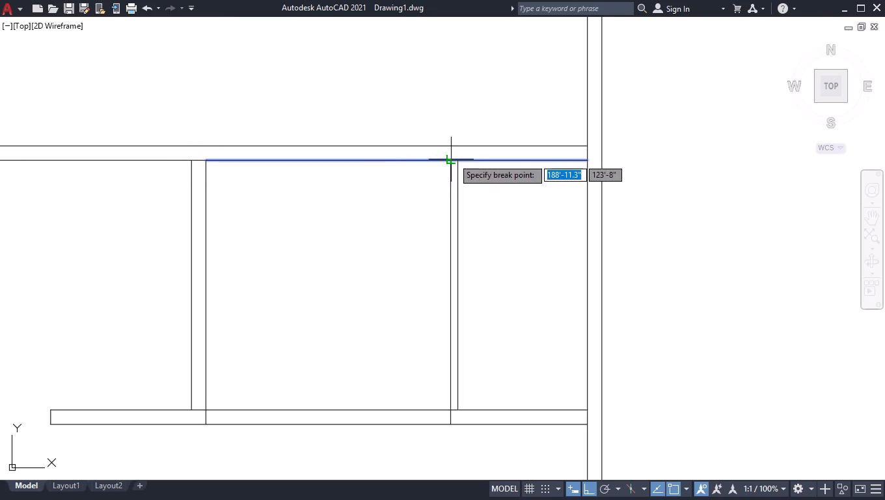
left_click(452, 161)
Offset the separated wall-edge segment between the thick partition and thin divider 9'1" downward into the room.
type("off")
key("Return")
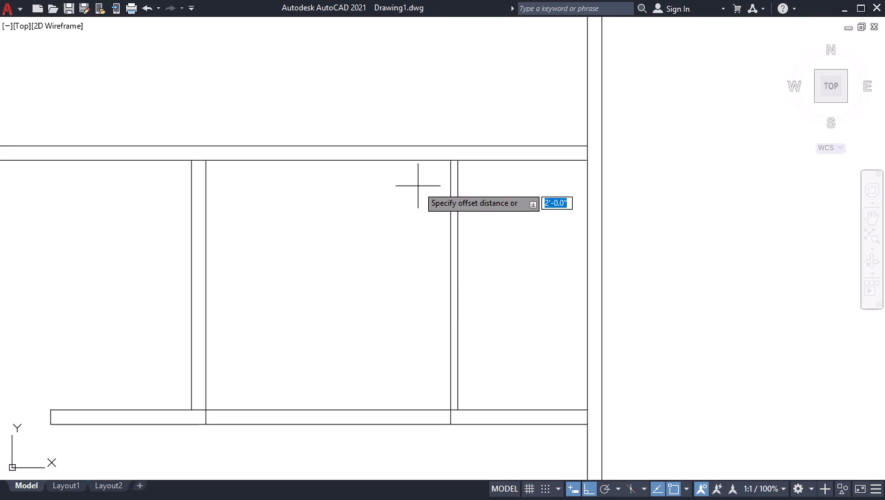
type("9'1")
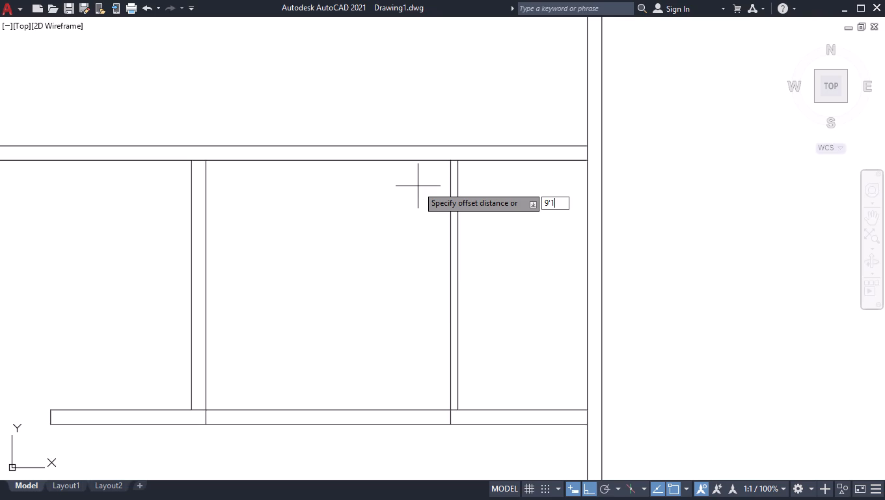
key("apostrophe")
key("BackSpace")
key("Return")
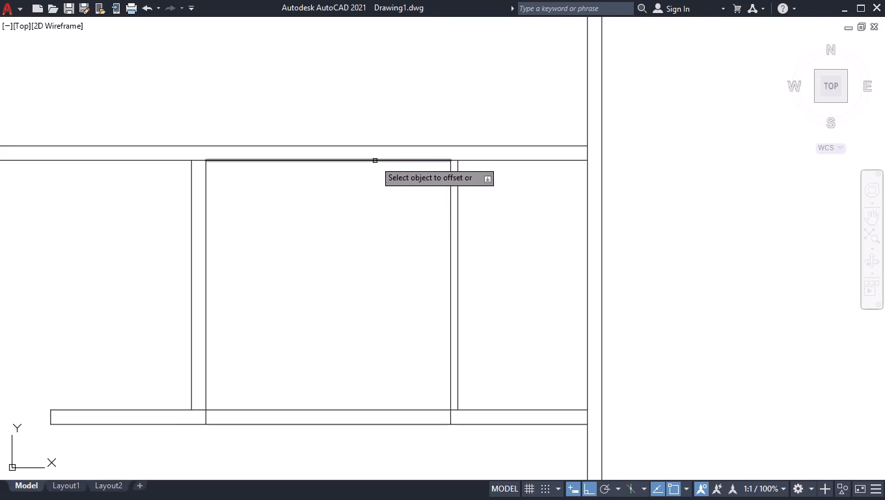
left_click(375, 161)
left_click(378, 283)
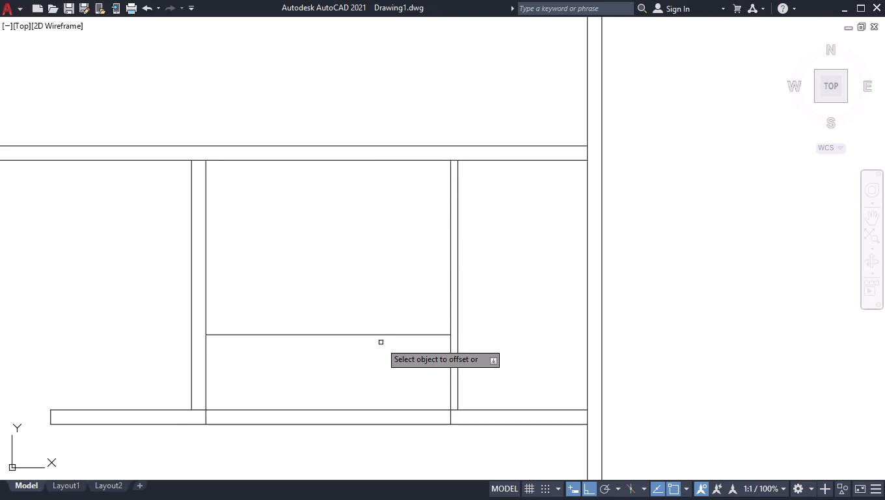
Offset the new horizontal line 4.5" downward to form a thin cross wall in the room.
left_click(382, 336)
key("4")
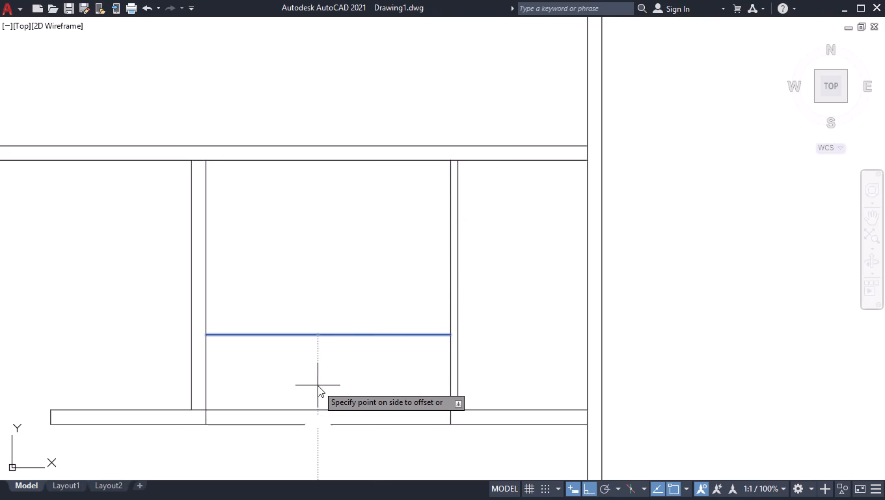
key("period")
key("5")
key("Return")
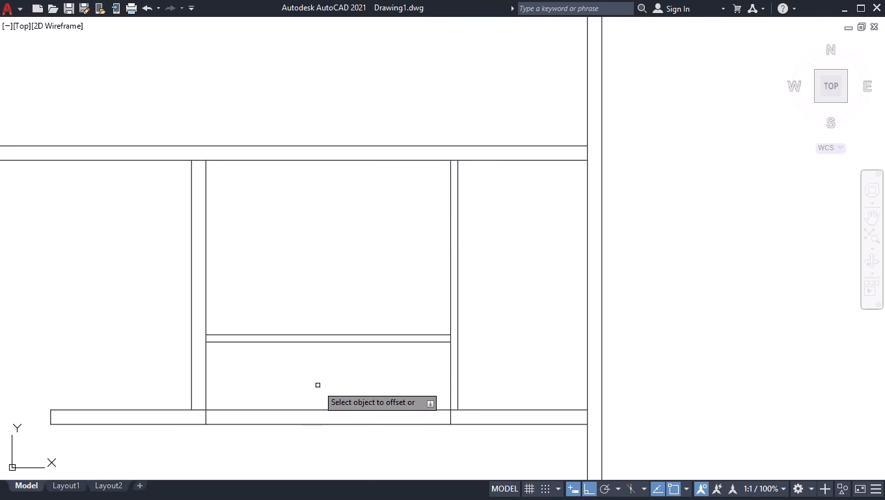
Trim both edges of the lower horizontal wall between the thick partition and the thin divider to open a gap.
key("Return")
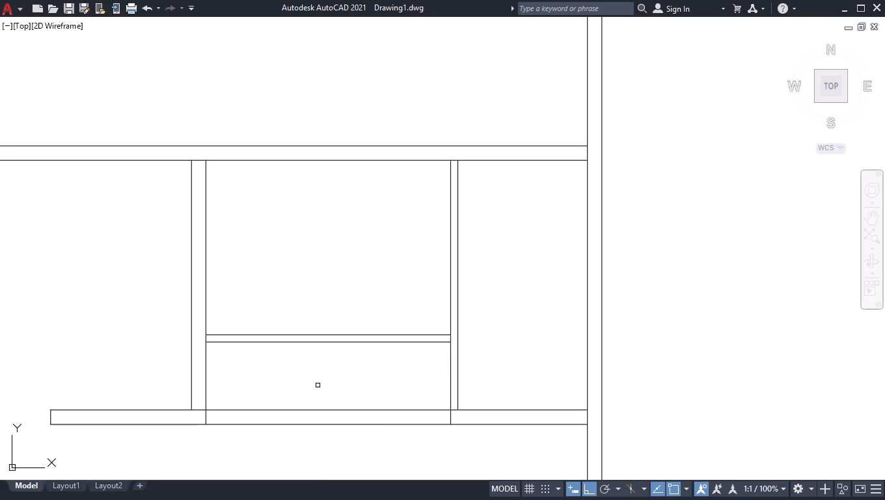
type("tr")
key("Return")
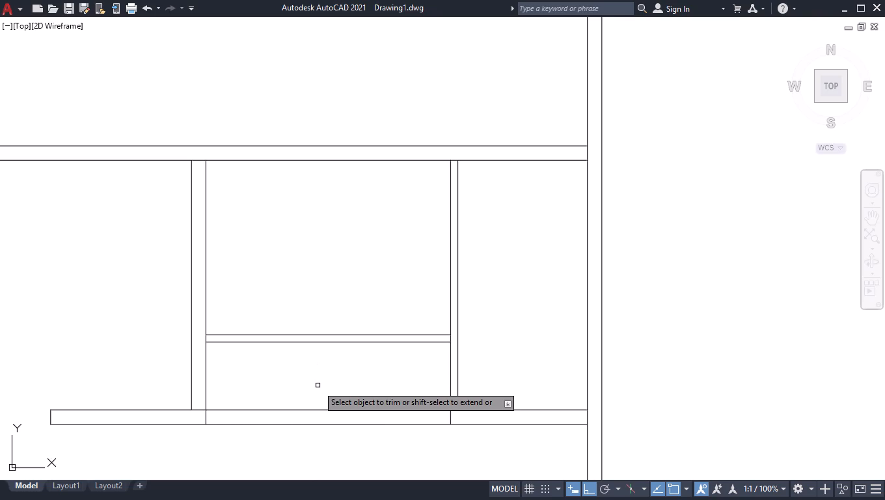
left_click(318, 385)
left_click(334, 467)
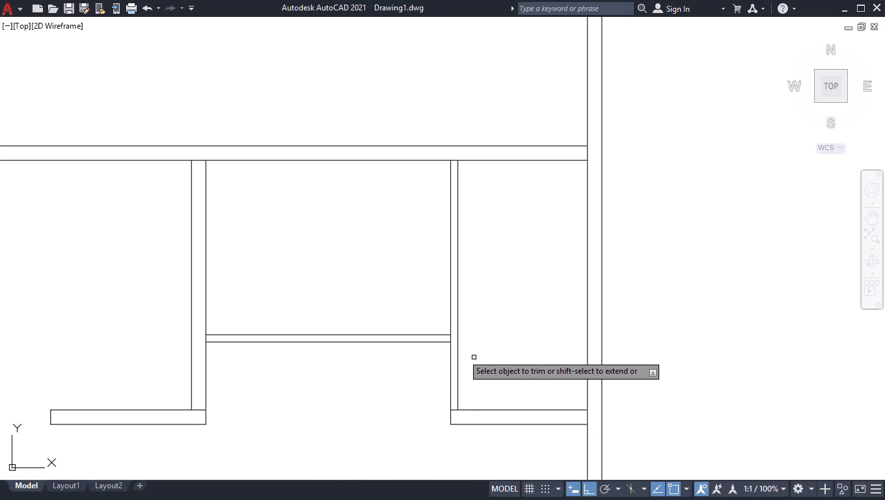
Trim the divider's left face below the cross wall and the face segments closing both ends of the cross wall.
left_click(449, 353)
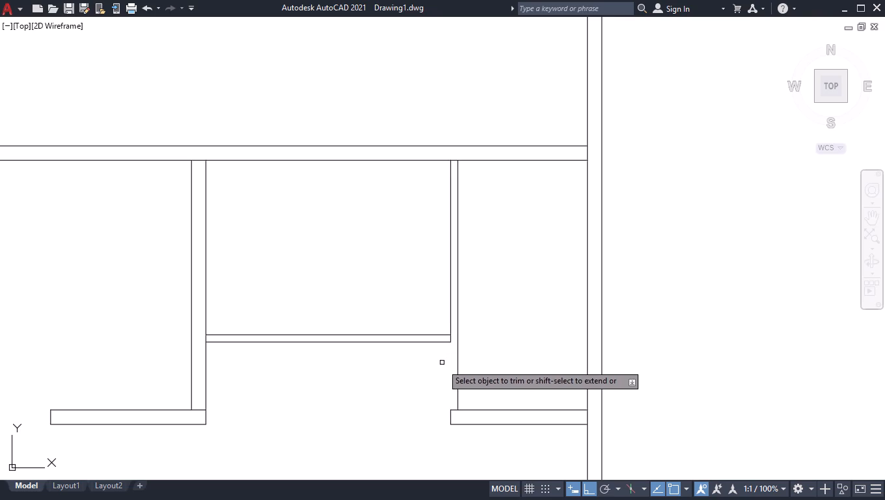
left_click(452, 339)
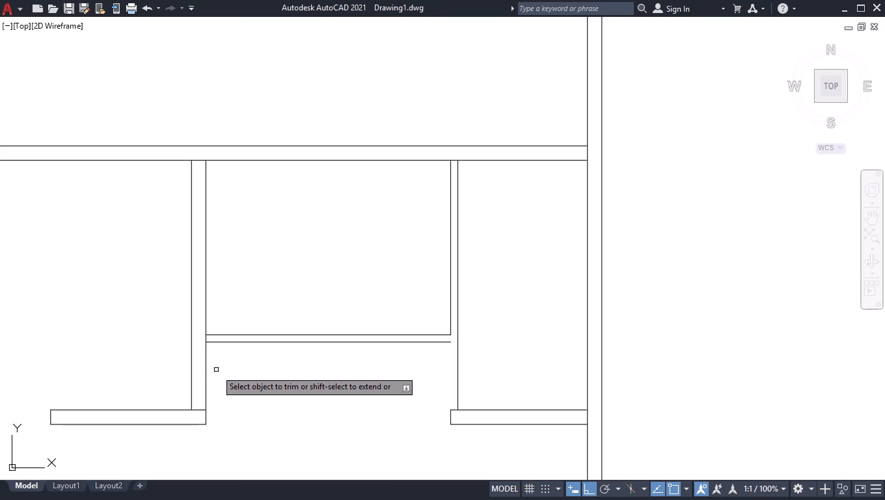
left_click(204, 339)
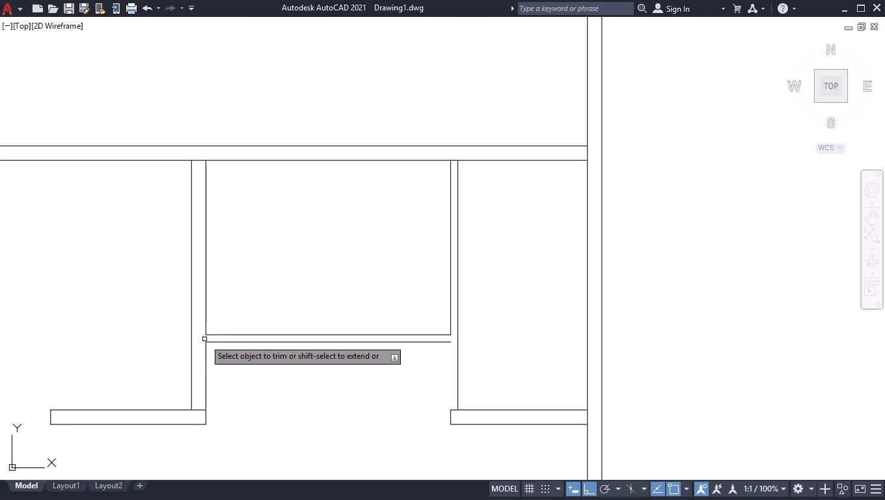
key("Return")
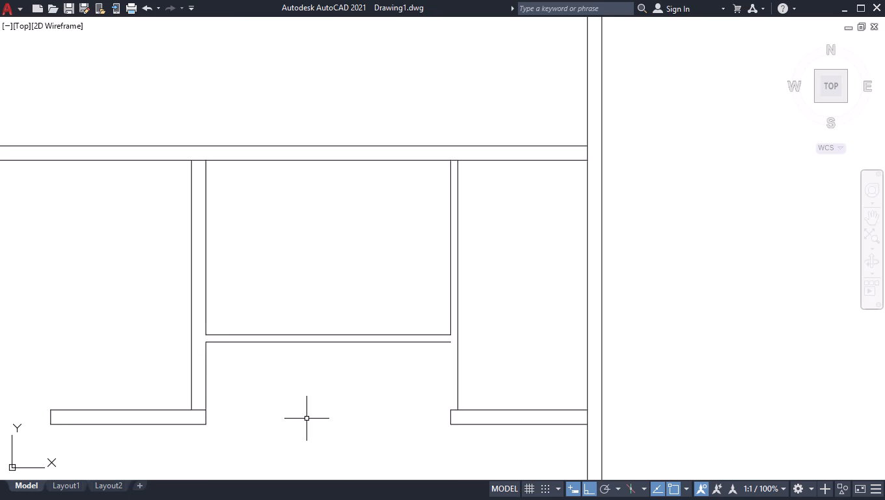
Extend the cross wall's lower line to the thin divider's right face.
type("ex")
key("Return")
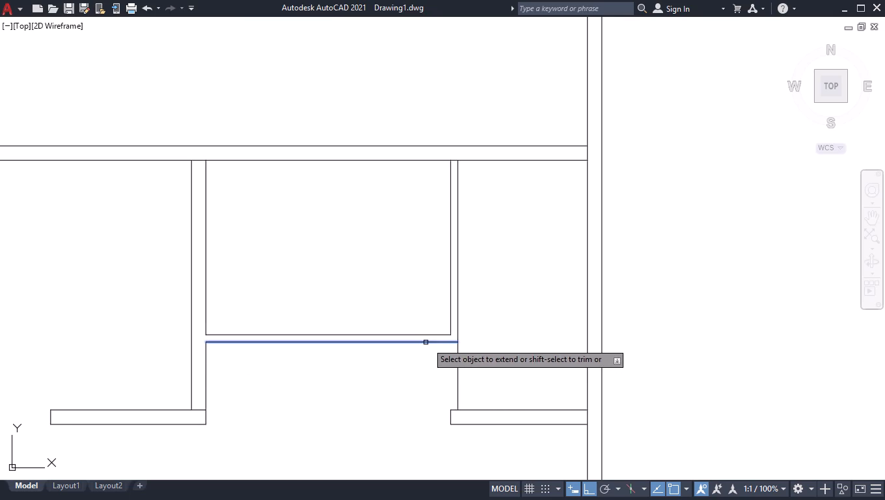
left_click(431, 342)
key("Return")
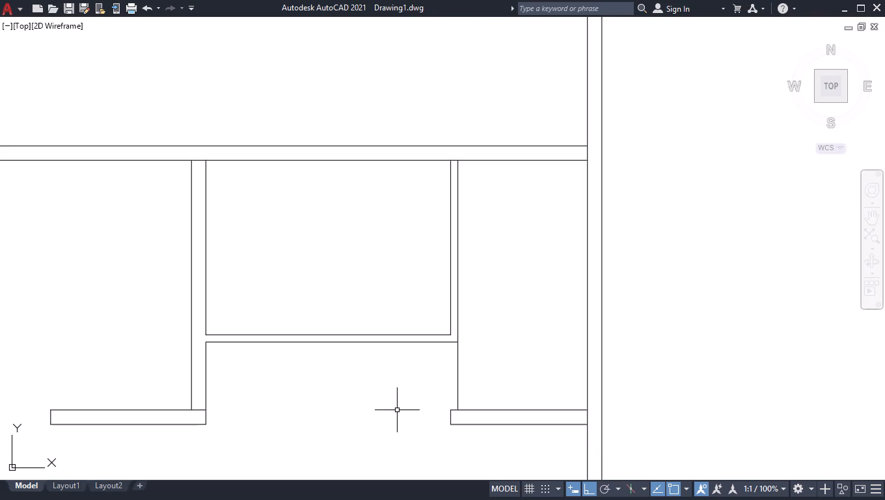
Trim away the thin divider's right face below the cross wall to finish the outer corner.
key("t")
key("r")
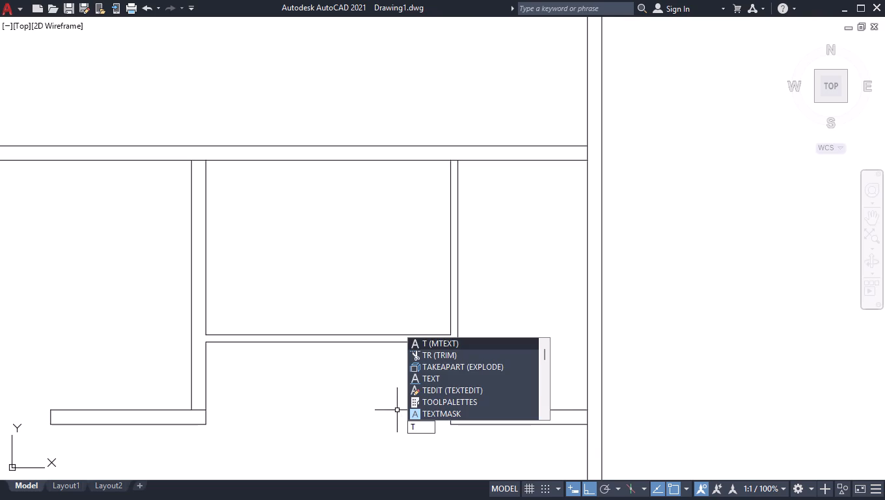
key("Return")
left_click(497, 350)
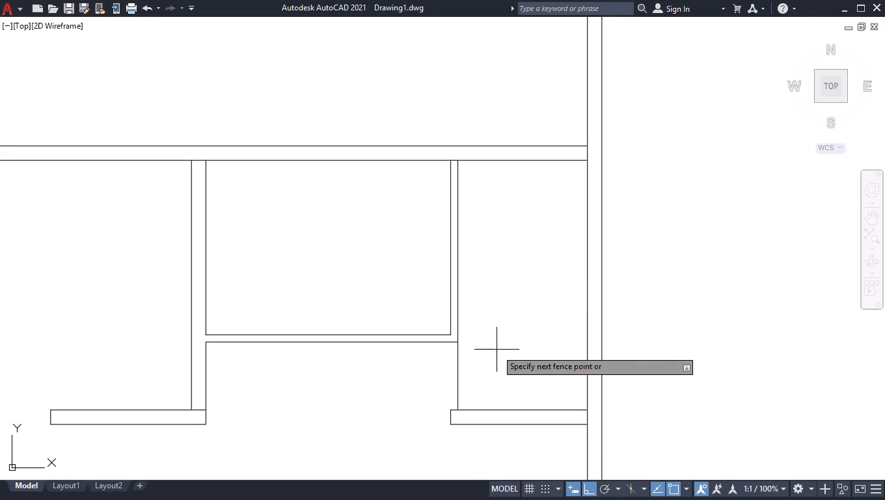
left_click(414, 383)
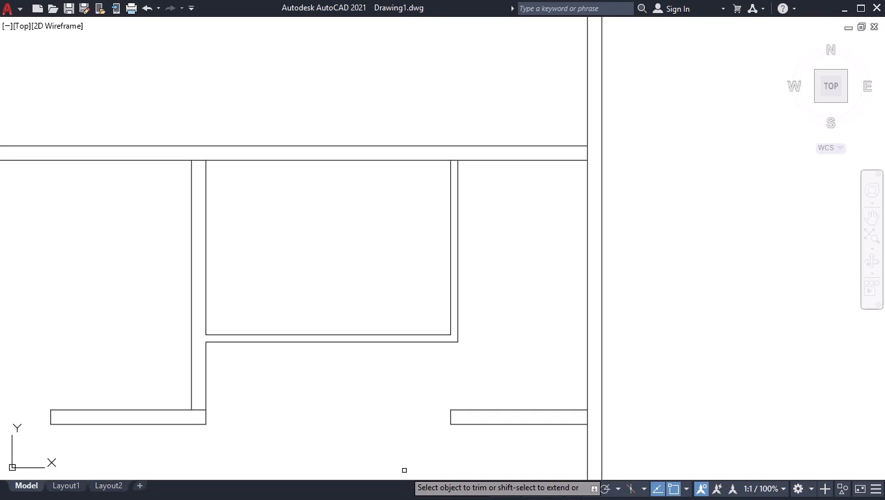
key("Return")
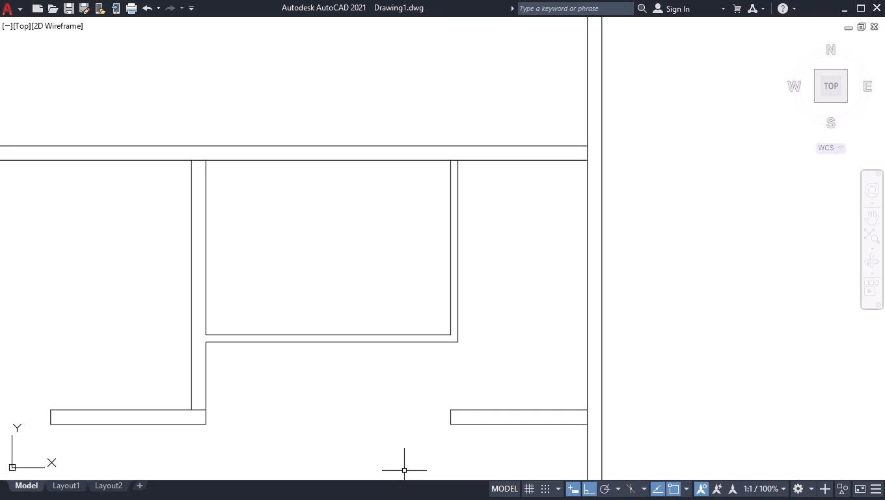
Draw a short vertical line across the cross wall's thickness at the room's inner lower-right corner.
scroll(390, 357, "up", 2)
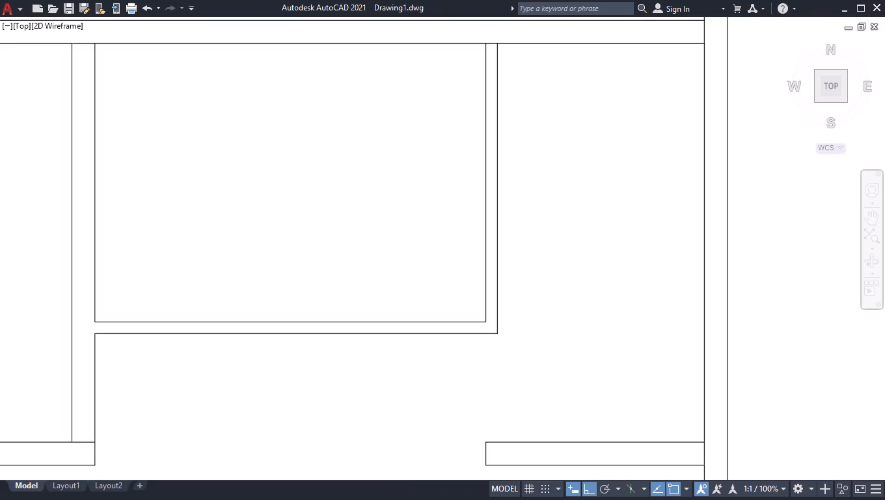
key("l")
key("Return")
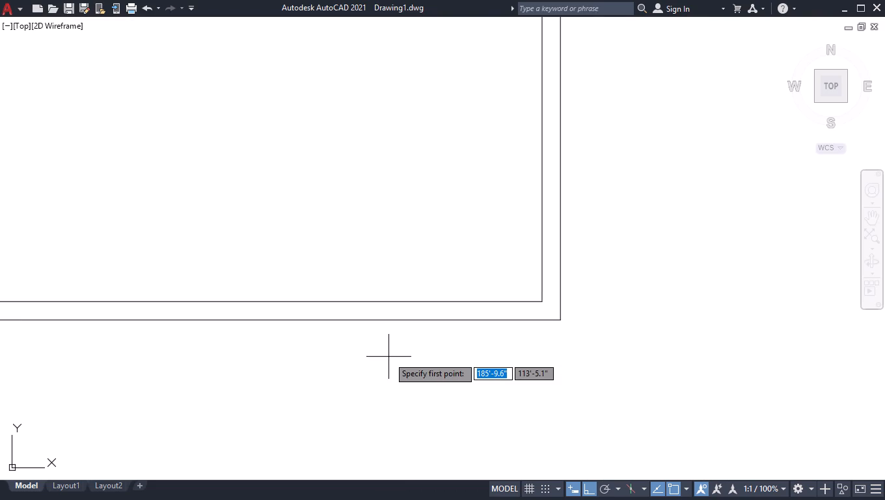
left_click(539, 305)
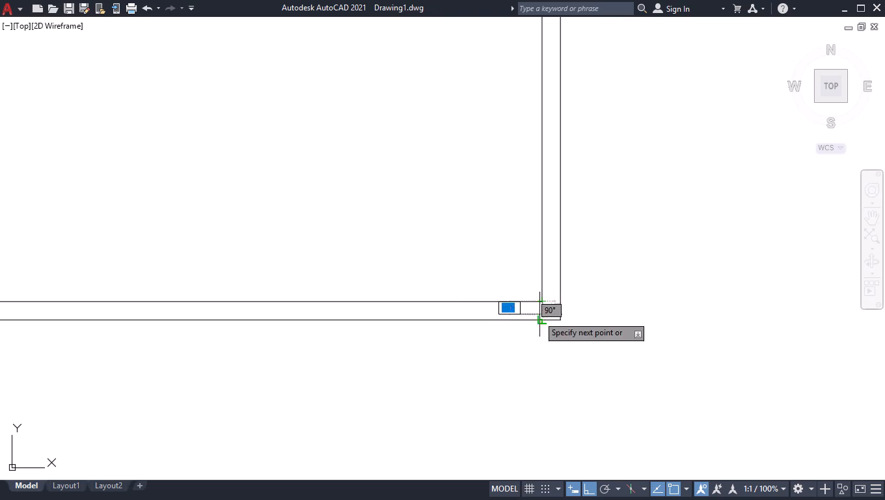
left_click(545, 324)
key("space")
key("space")
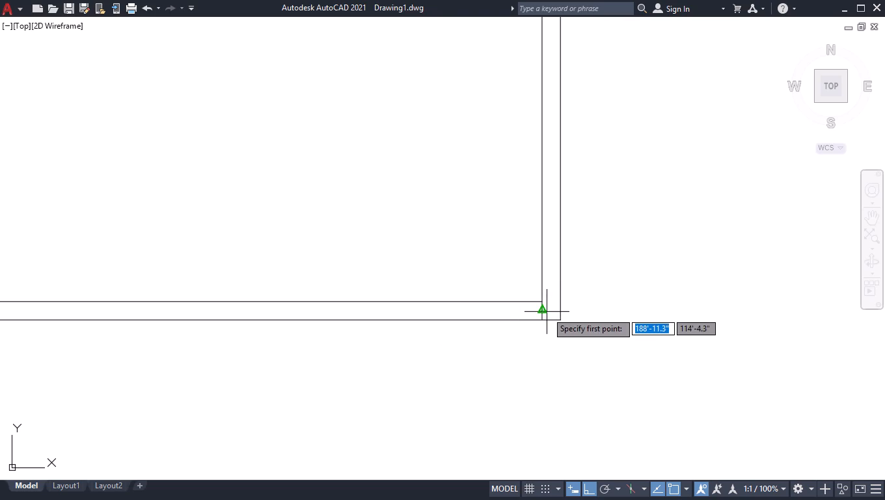
key("space")
key("space")
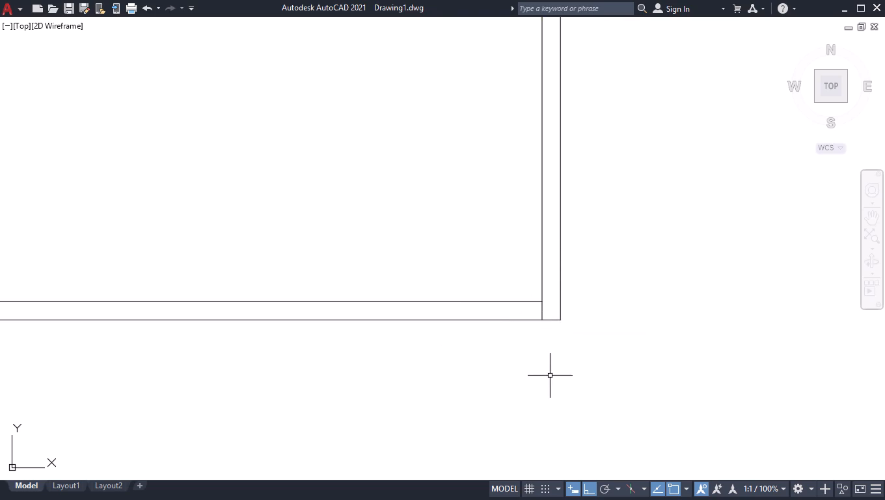
Move the short line 1' and a further 6" left along the cross wall to mark the opening's right jamb.
left_click(543, 312)
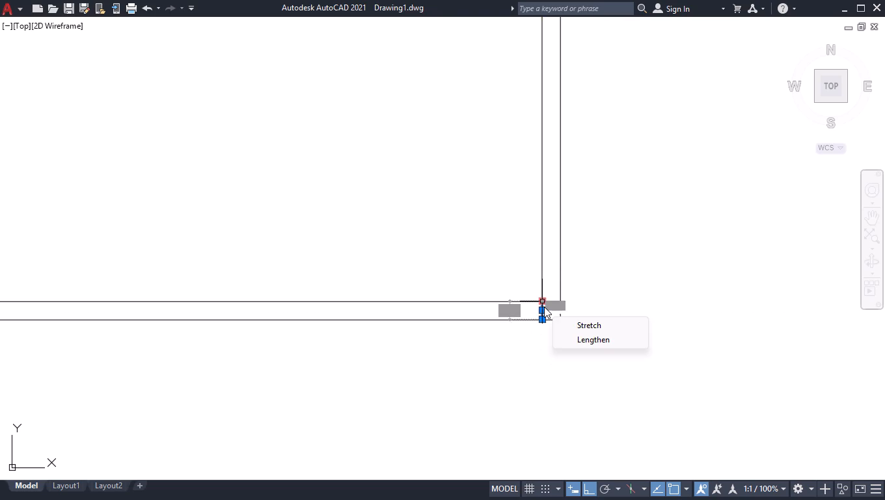
left_click(545, 313)
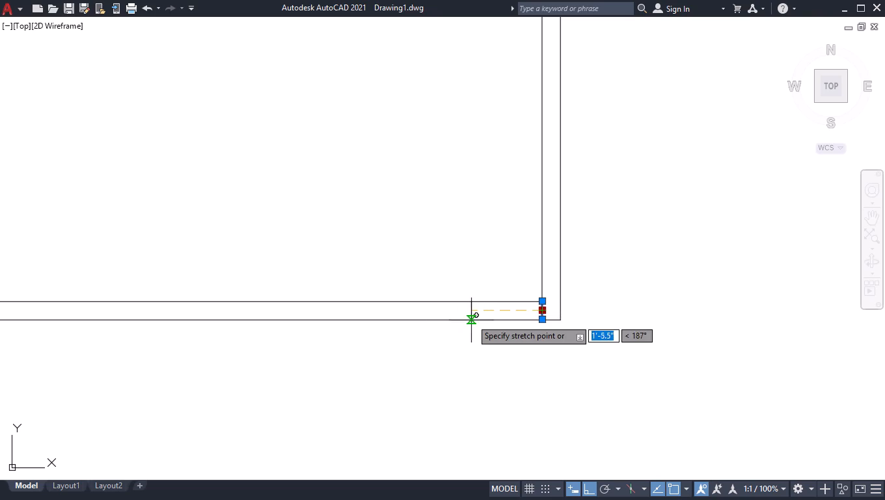
key("1")
key("apostrophe")
key("Return")
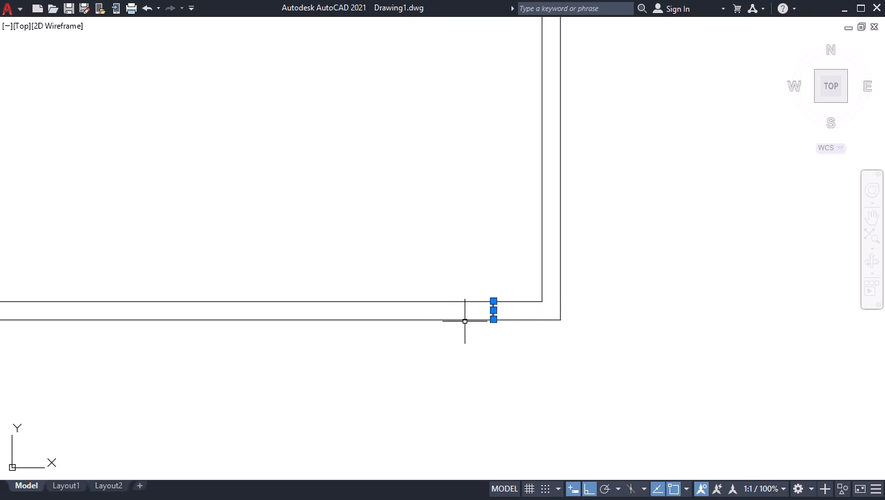
type("6\"")
key("Return")
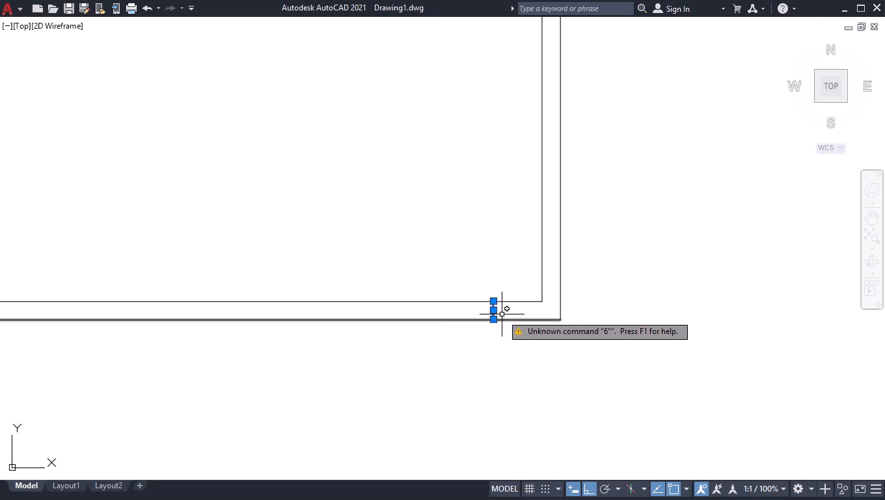
left_click(492, 311)
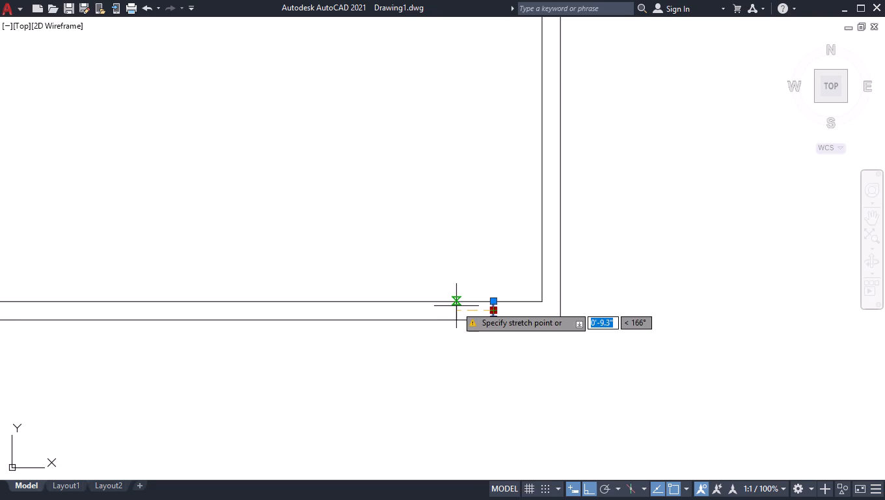
key("6")
key("shift+quotedbl")
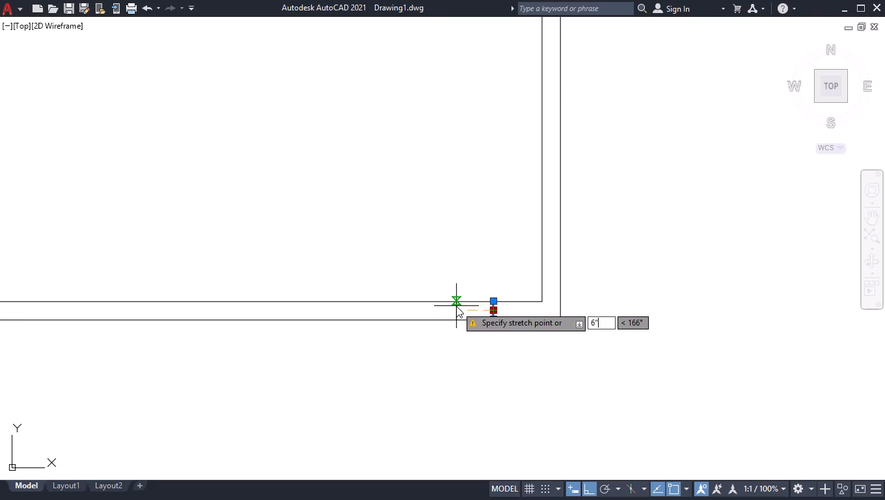
key("Return")
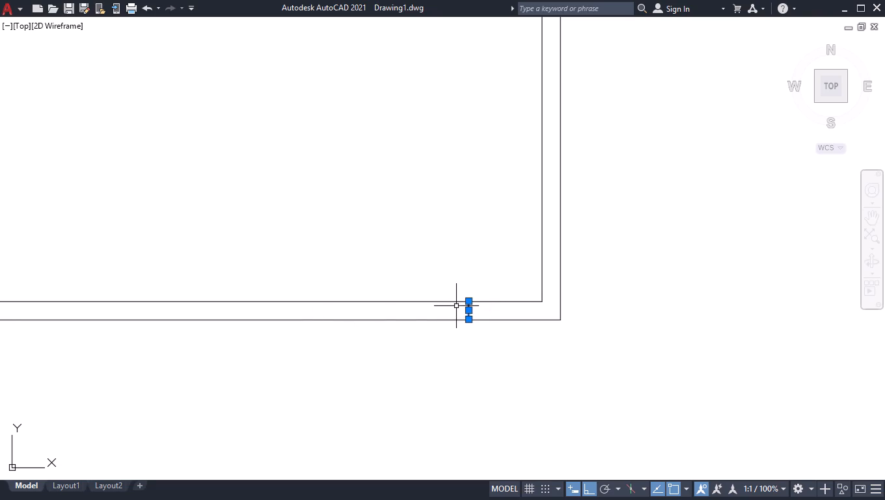
Offset the short jamb line 3' to the left to mark the other side of the opening.
scroll(497, 292, "down", 2)
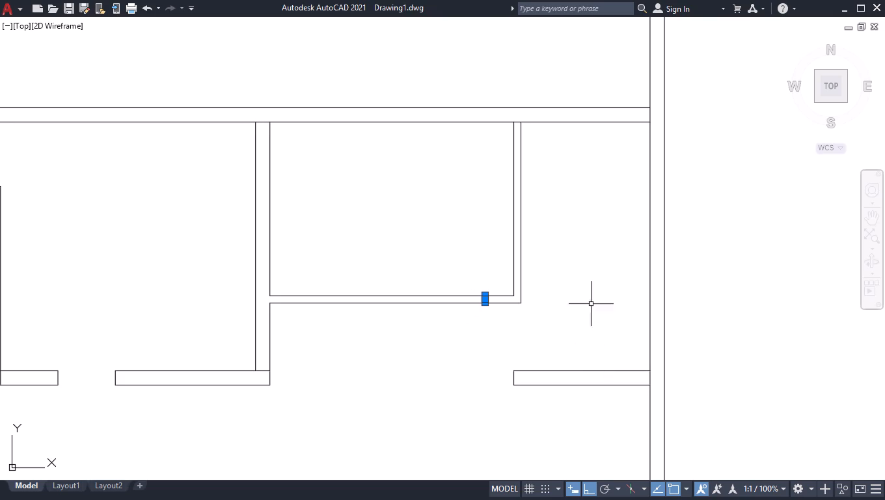
scroll(483, 262, "up", 2)
key("o")
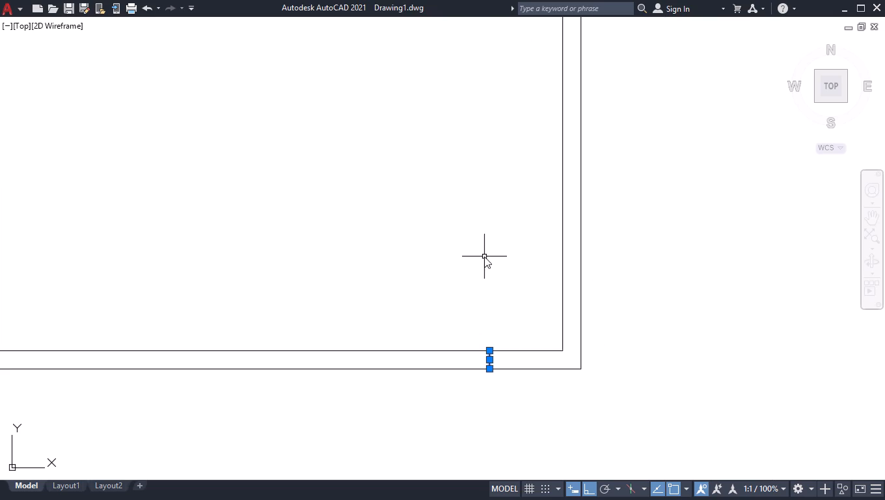
key("f")
key("f")
key("Return")
type("3'")
key("Return")
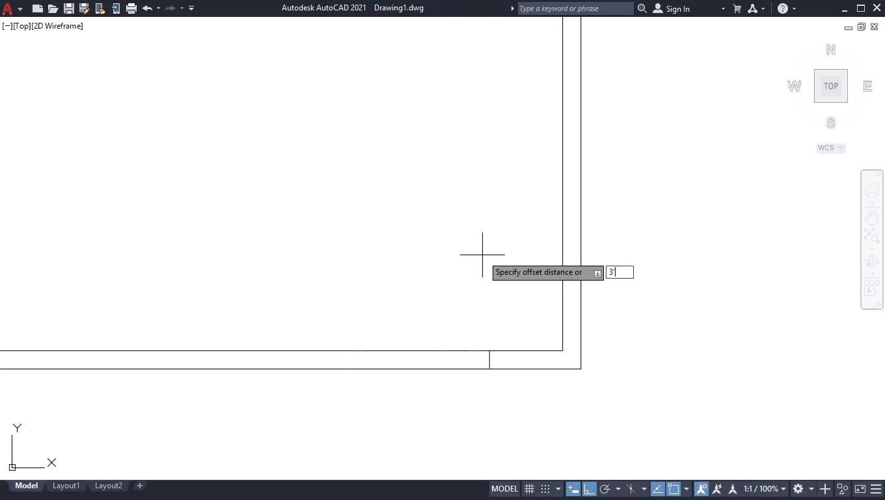
left_click(364, 245)
key("Return")
Trim both cross-wall lines between the two jamb lines to cut the opening.
type("tr")
key("Return")
left_click_drag(435, 255, 436, 266)
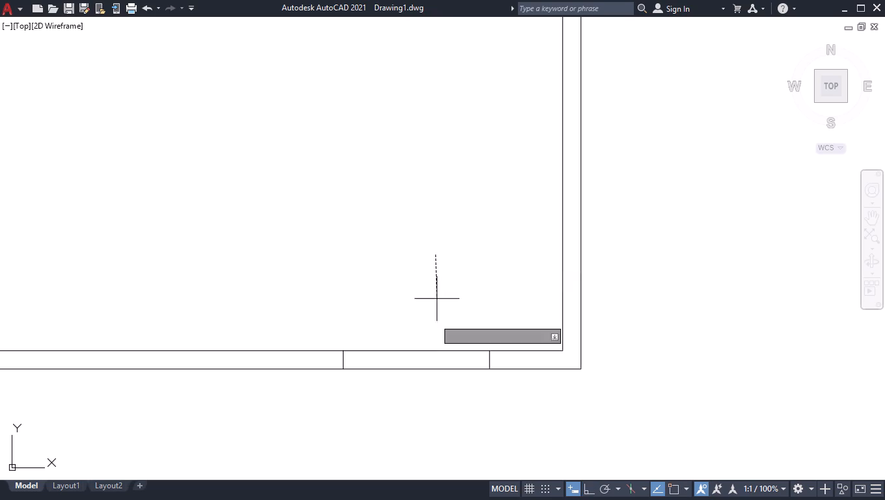
left_click(404, 418)
key("Return")
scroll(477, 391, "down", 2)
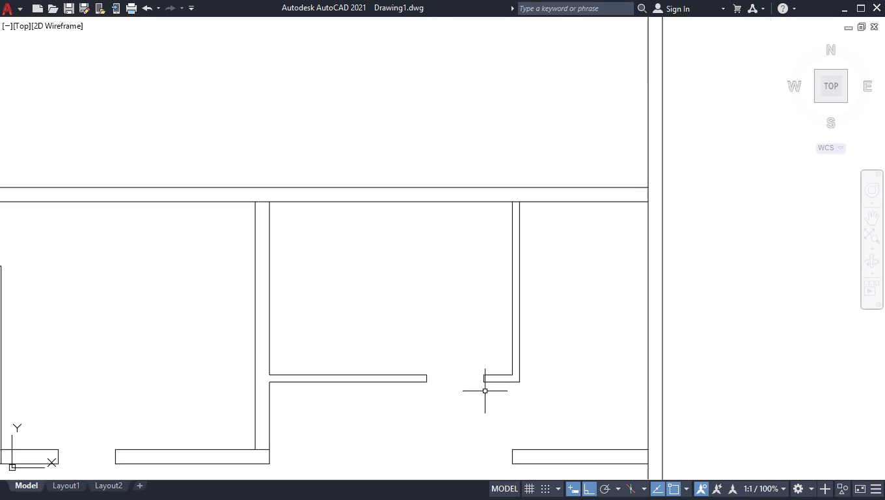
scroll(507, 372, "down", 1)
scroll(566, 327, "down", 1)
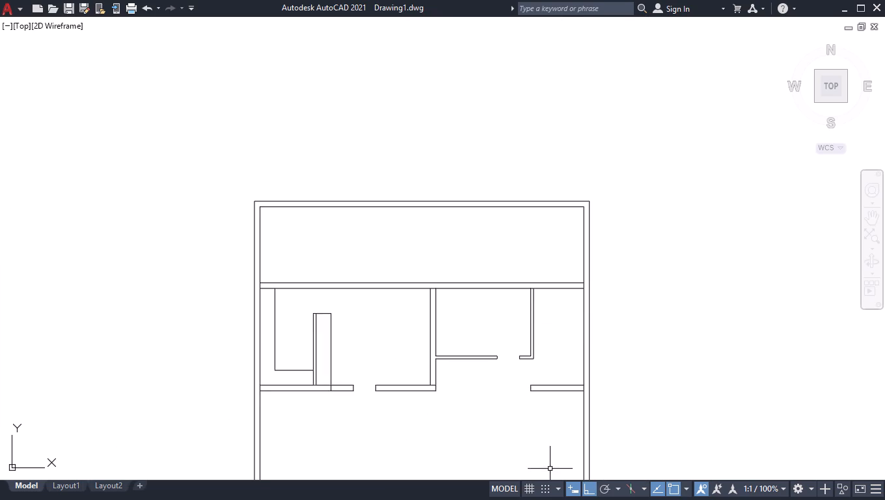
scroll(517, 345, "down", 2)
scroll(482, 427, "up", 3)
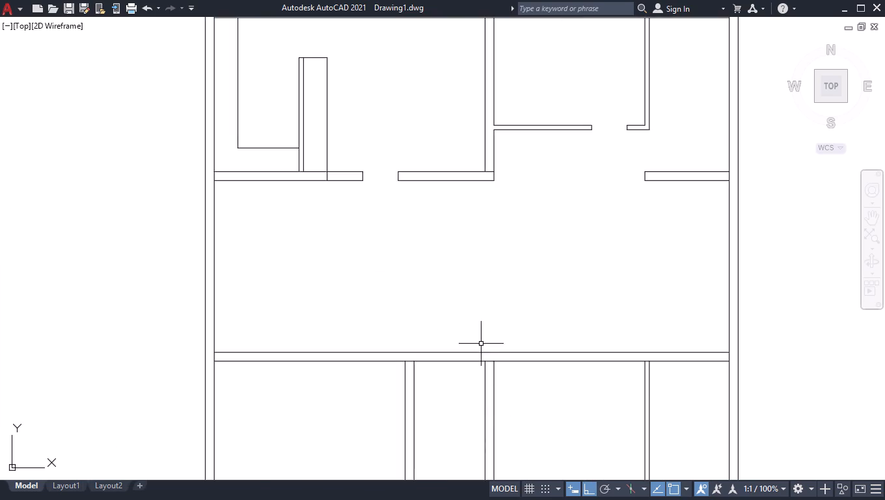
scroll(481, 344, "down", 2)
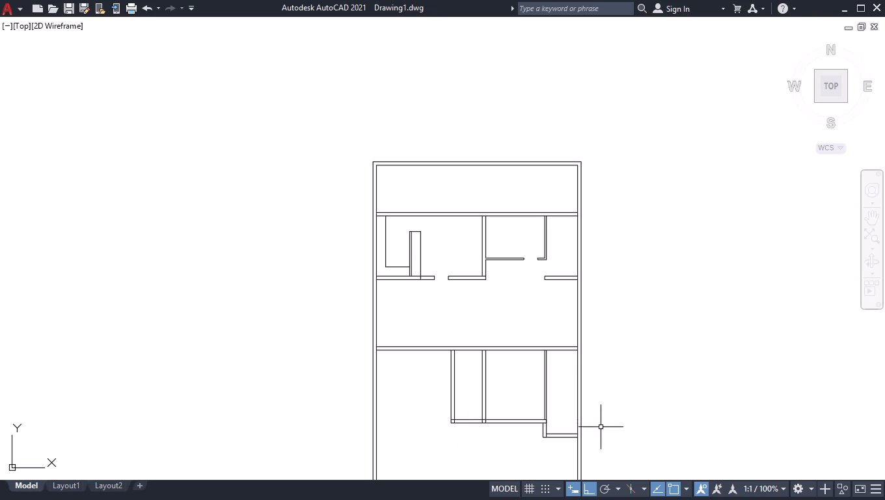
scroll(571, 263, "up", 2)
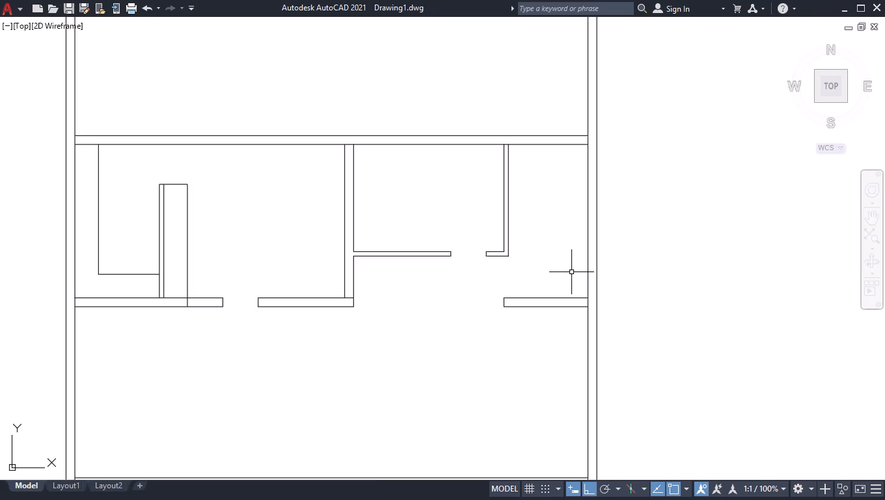
Insert the Door - Imperial block in the open area just below the cross wall.
key("ctrl+3")
left_click_drag(554, 115, 297, 359)
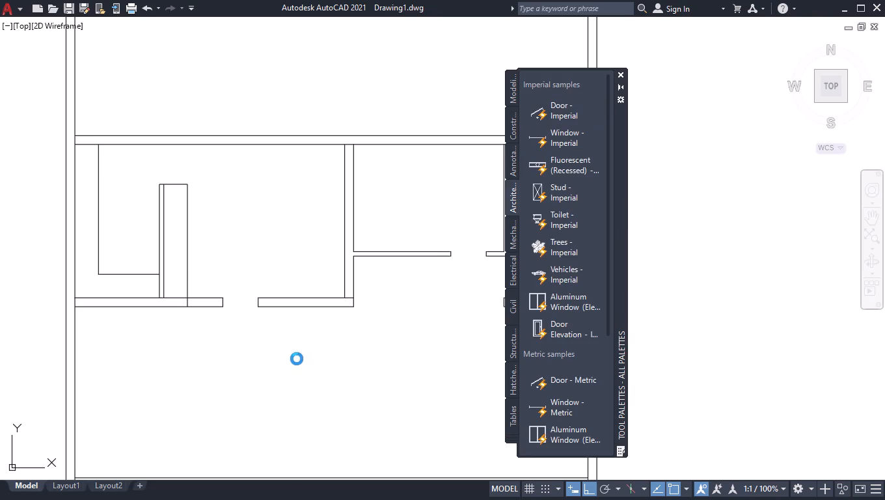
left_click_drag(297, 359, 297, 361)
left_click(562, 120)
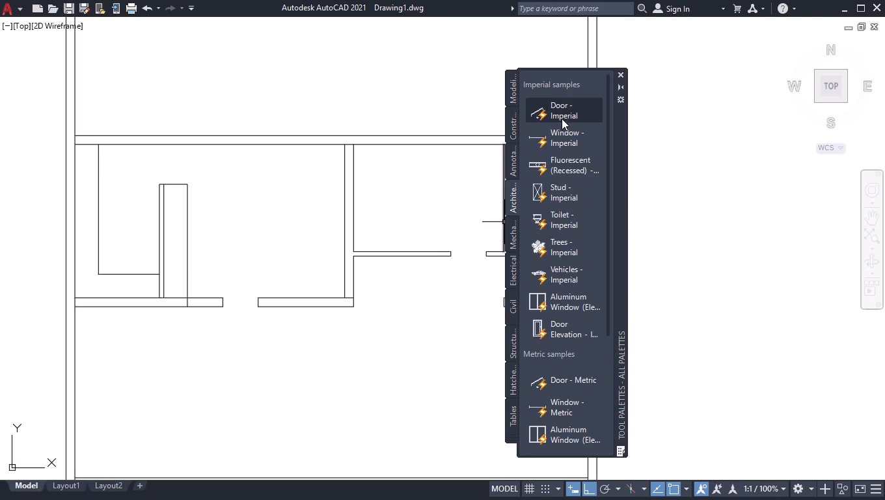
left_click(344, 365)
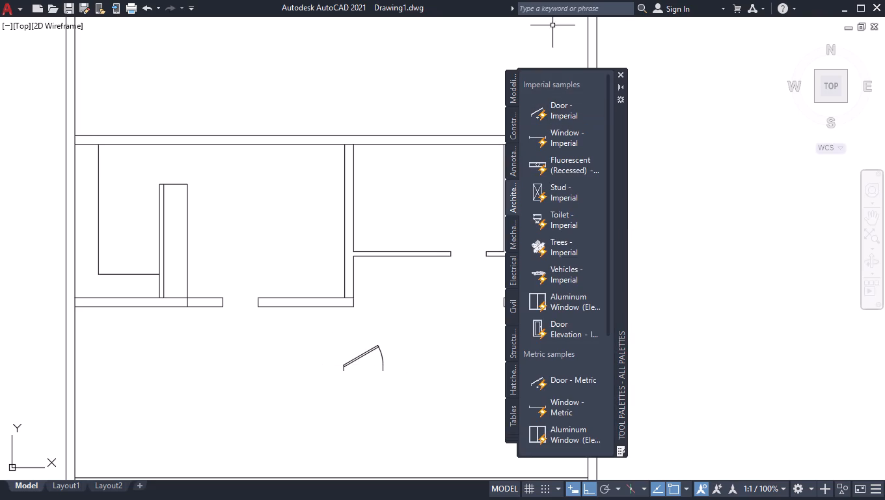
left_click(625, 74)
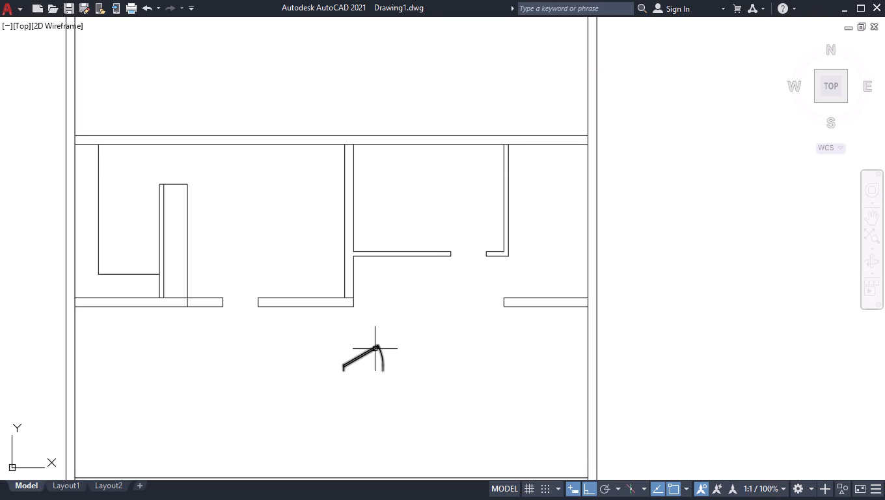
Set the inserted door's opening angle to Open 90º.
left_click(375, 349)
left_click(338, 354)
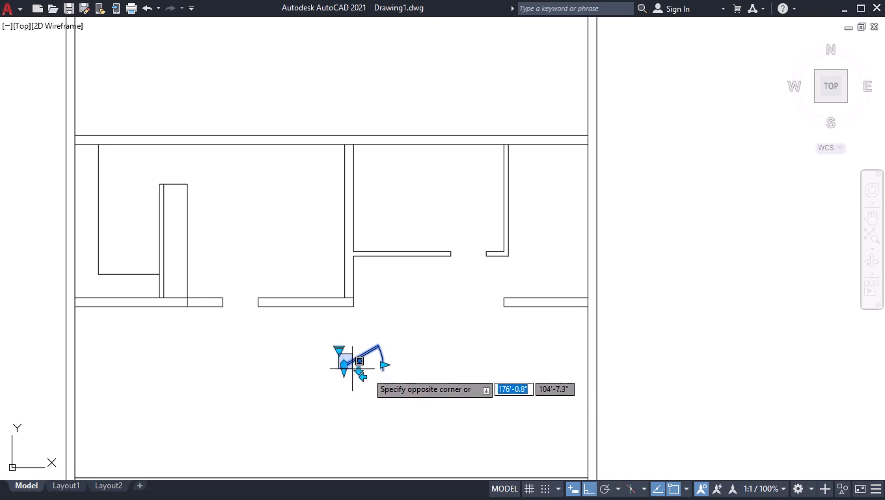
left_click(341, 372)
left_click(336, 352)
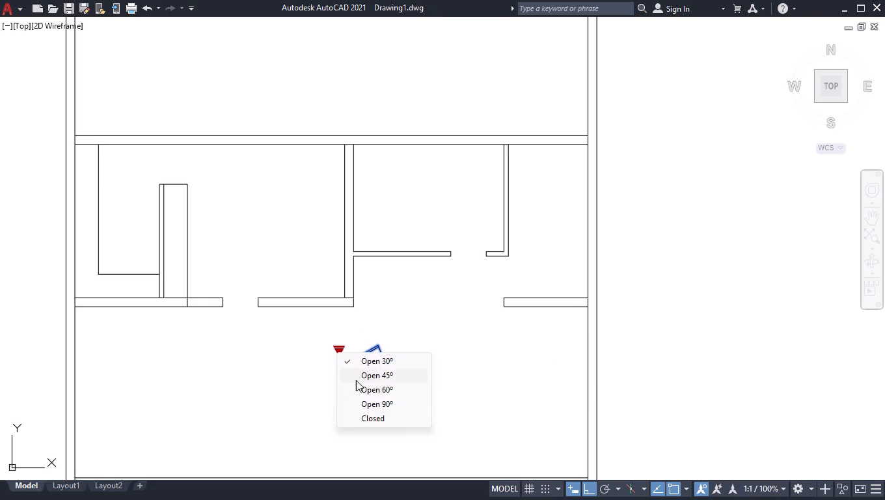
left_click(362, 401)
Move the door from its hinge-side bottom endpoint to the lower corner of the left jamb in the counter room's cross-wall opening.
scroll(342, 366, "up", 2)
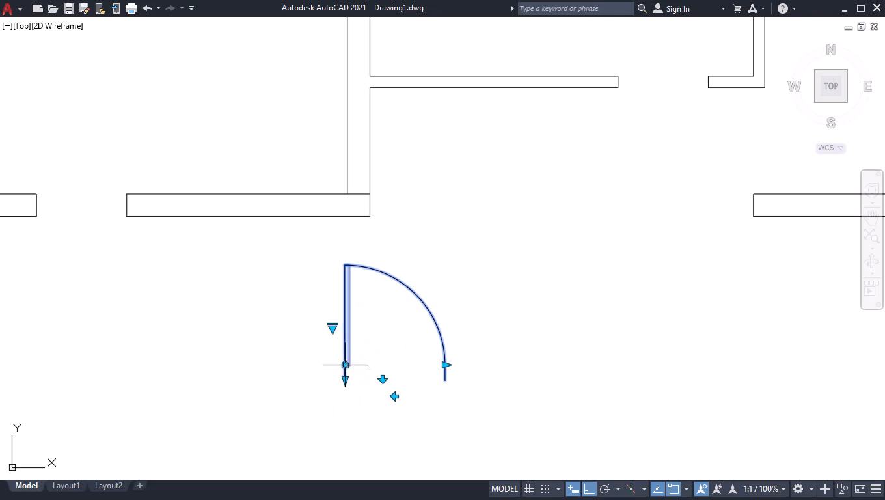
type("omv")
key("BackSpace")
key("BackSpace")
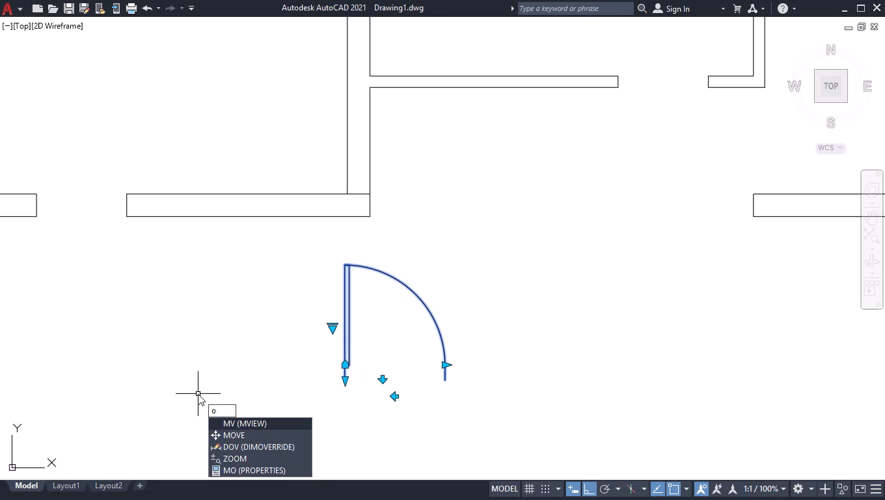
key("BackSpace")
key("BackSpace")
type("mo")
key("v")
key("Return")
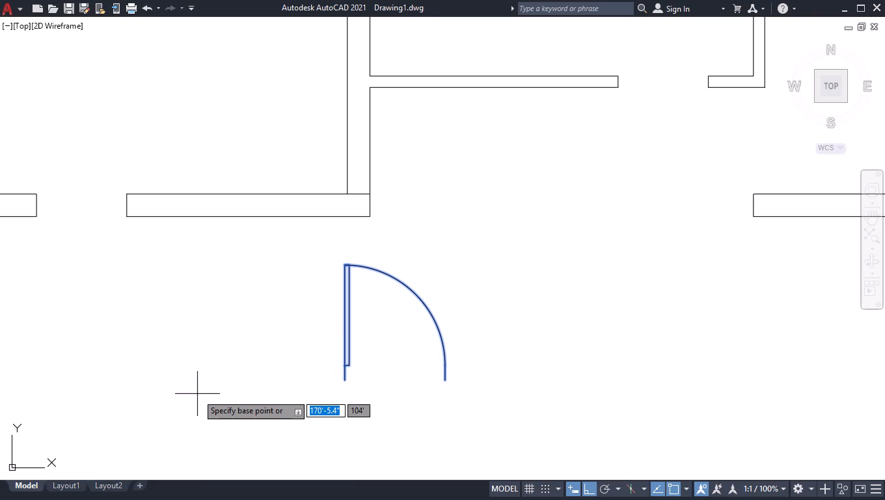
left_click(344, 381)
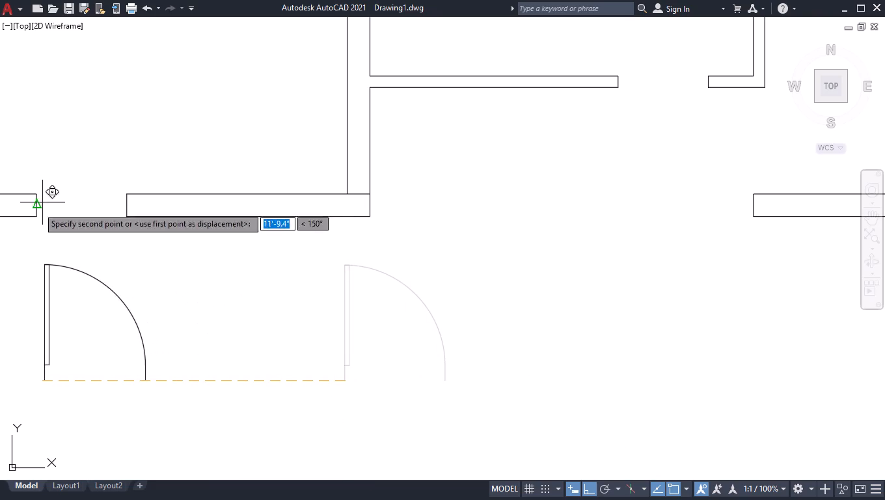
left_click(34, 217)
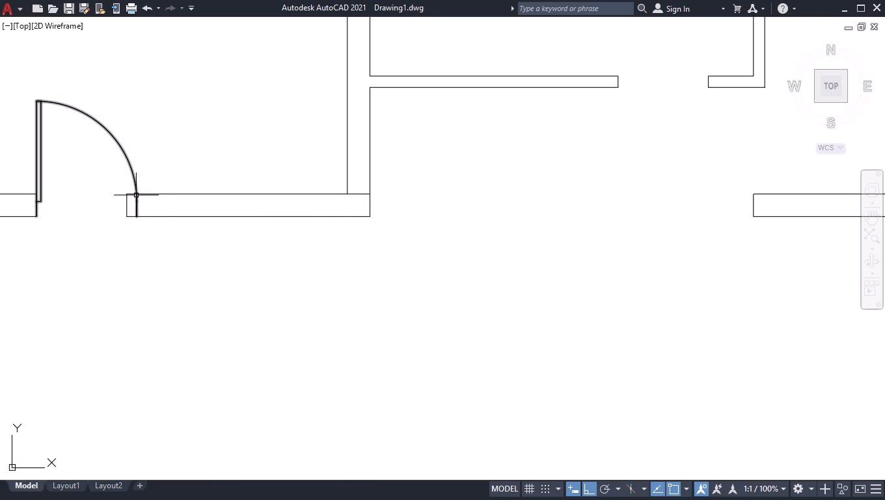
Shorten the door's width so its swing side meets the right jamb of the cross-wall opening.
left_click(136, 195)
scroll(63, 132, "up", 1)
scroll(177, 228, "up", 3)
left_click(193, 287)
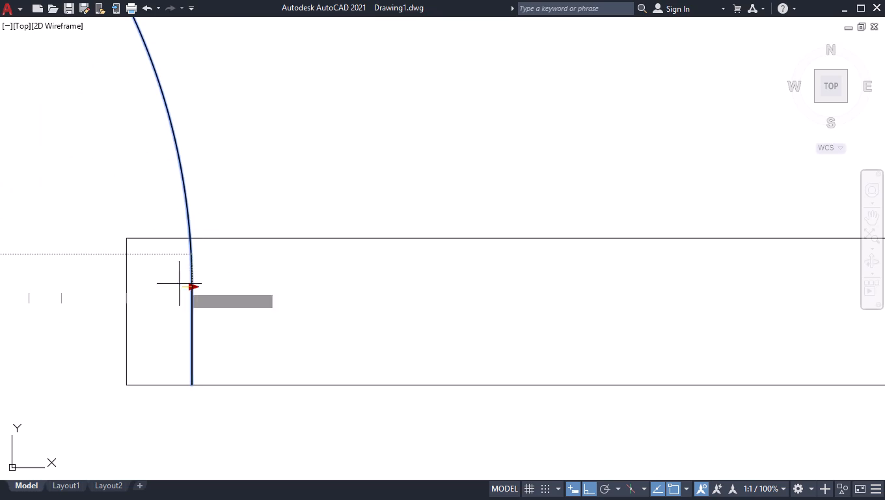
left_click(137, 286)
Mirror the door about a vertical line through its right jamb, keeping the original.
scroll(206, 249, "down", 6)
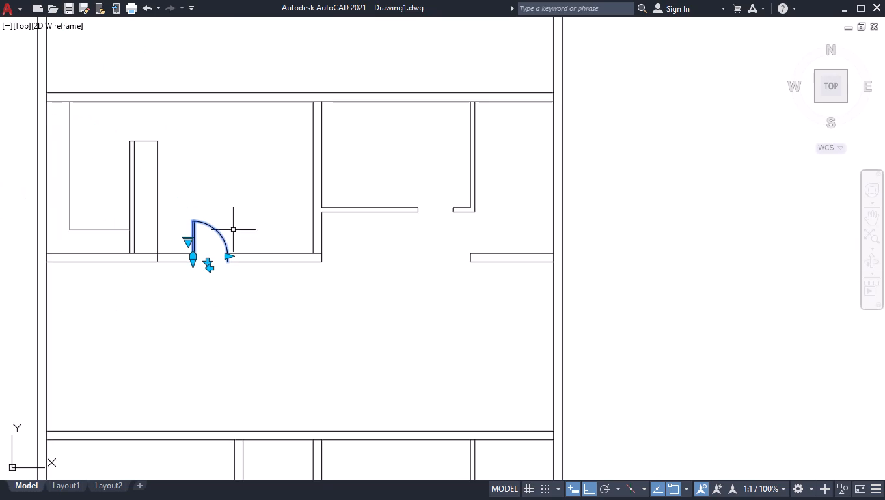
scroll(148, 238, "up", 3)
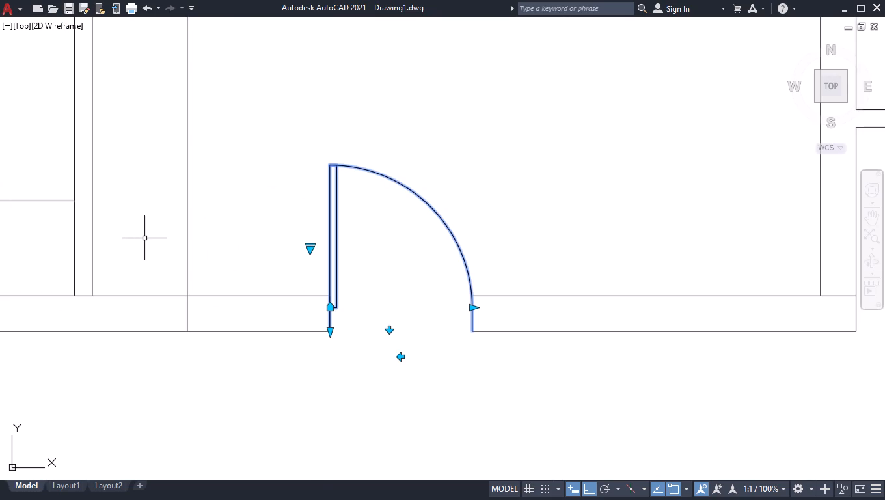
type("mi")
key("Return")
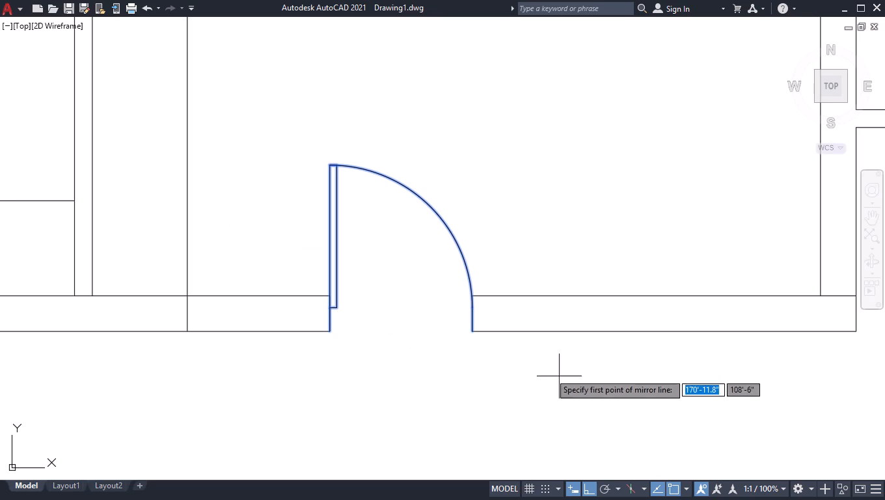
left_click(475, 334)
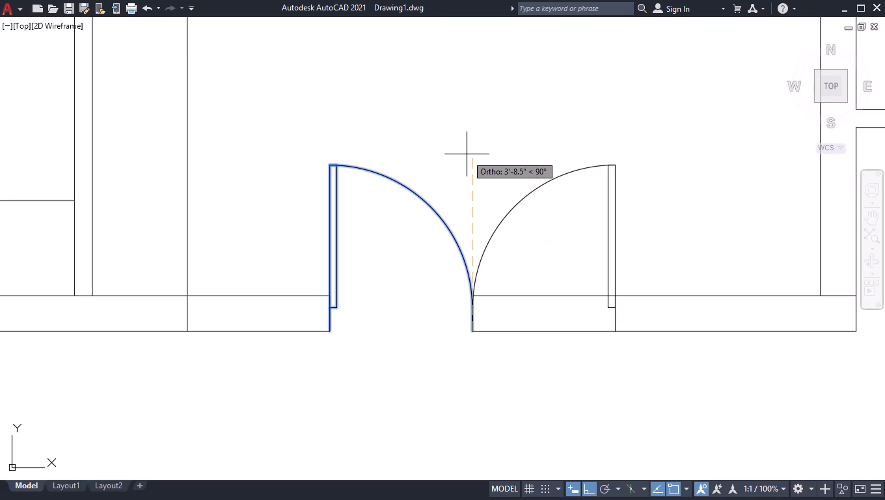
left_click(467, 154)
left_click_drag(490, 195, 467, 154)
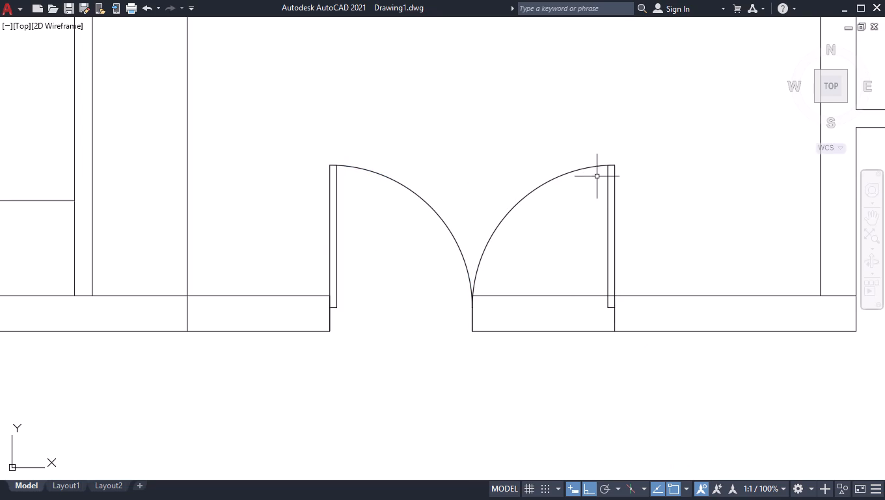
Move the mirrored door from its hinge-side bottom corner to the lower corner of the right jamb in the thin partition's opening.
left_click(593, 167)
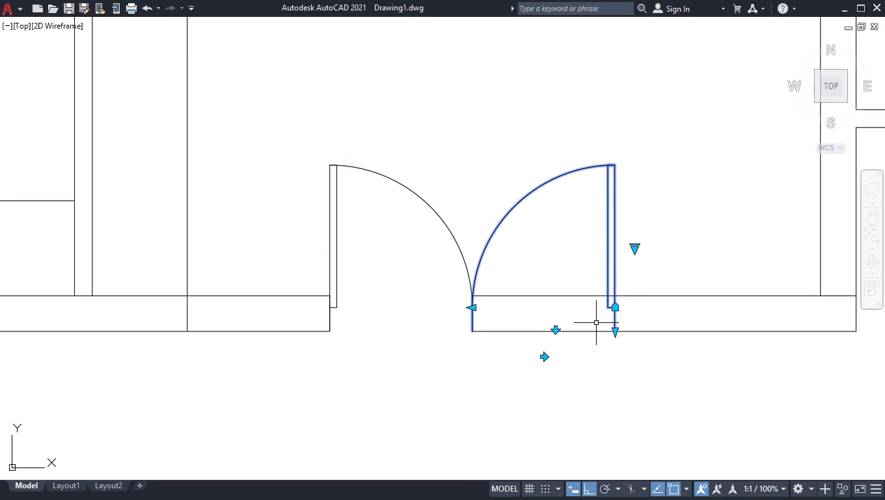
type("om")
key("BackSpace")
key("BackSpace")
type("mov")
key("Return")
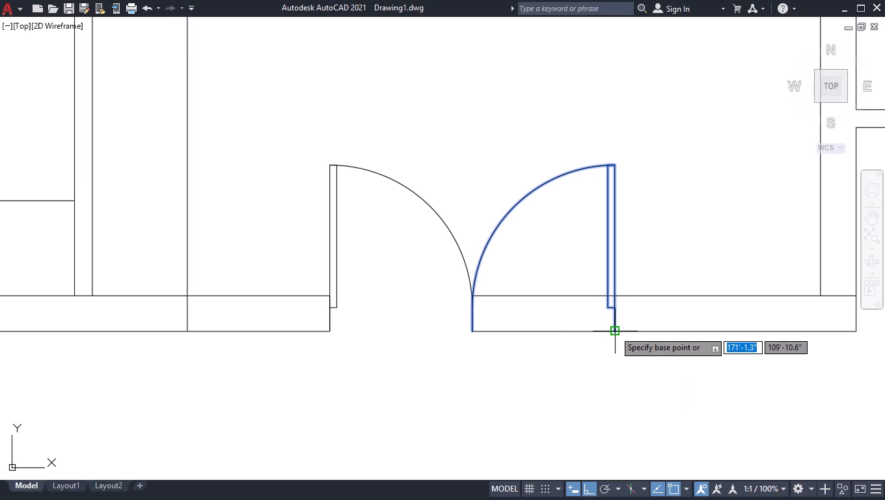
left_click(614, 331)
scroll(614, 331, "down", 3)
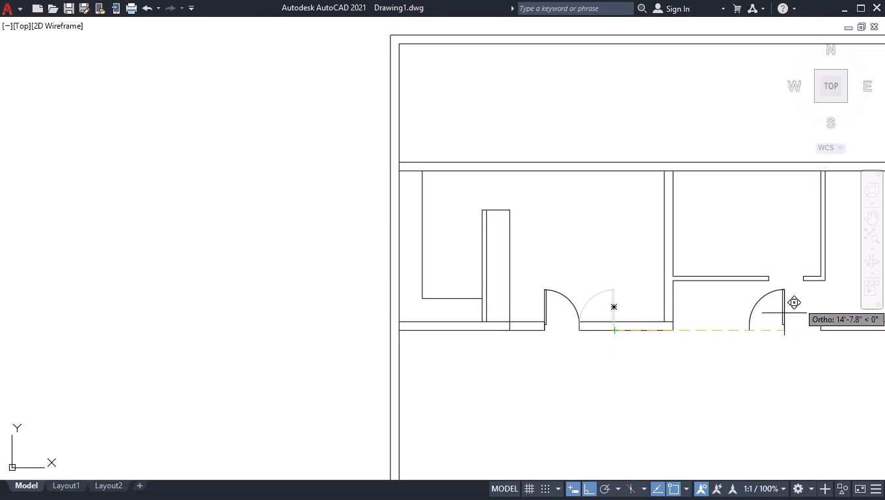
scroll(821, 285, "up", 3)
scroll(762, 271, "up", 3)
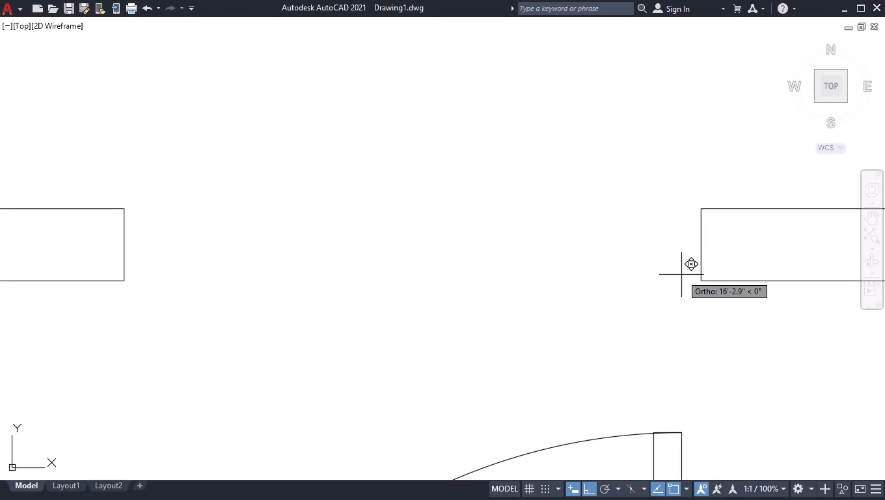
left_click(699, 281)
Draw lines lengthening the right-hand cross-wall stub leftward to align with the partition door's hinge jamb, and close its new end.
scroll(705, 318, "down", 2)
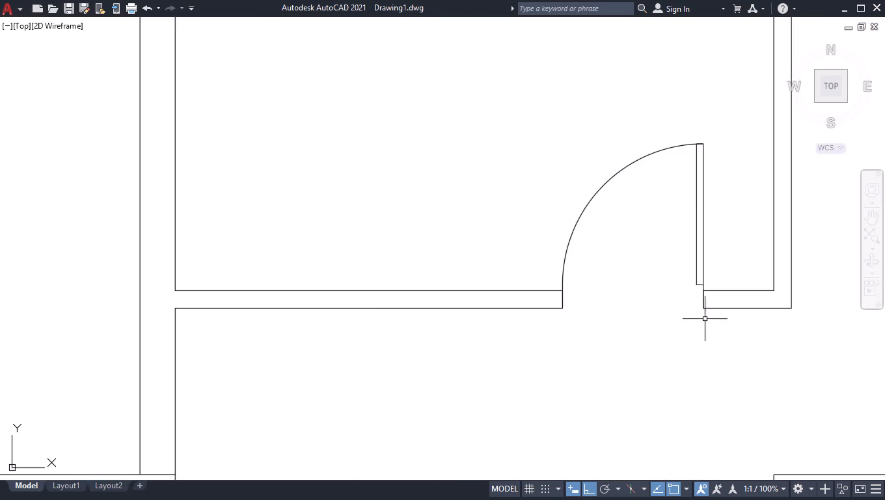
scroll(705, 320, "down", 6)
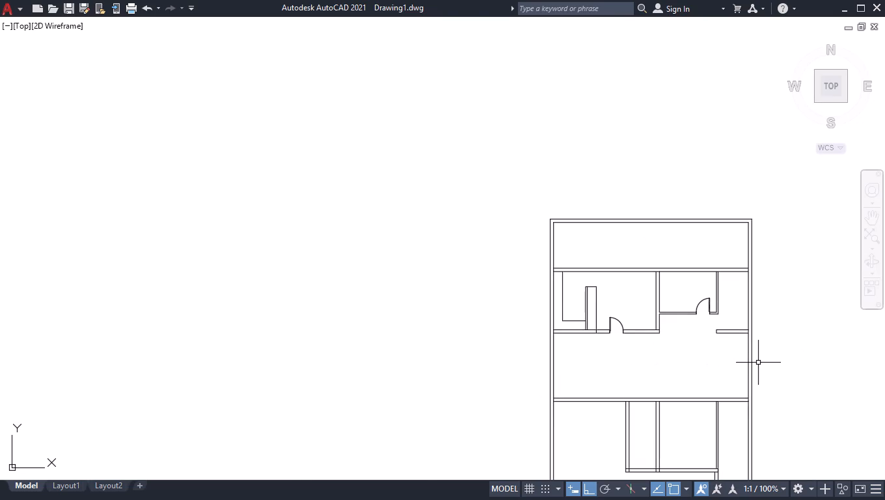
scroll(758, 364, "up", 1)
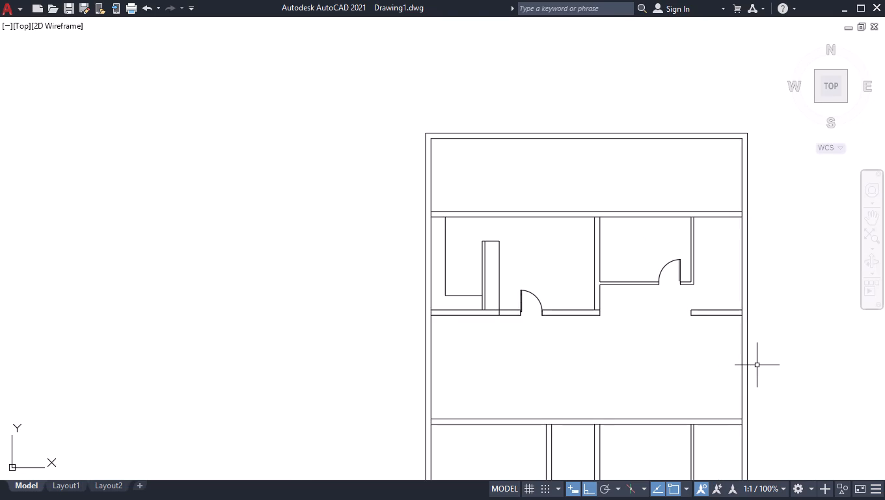
scroll(708, 300, "up", 4)
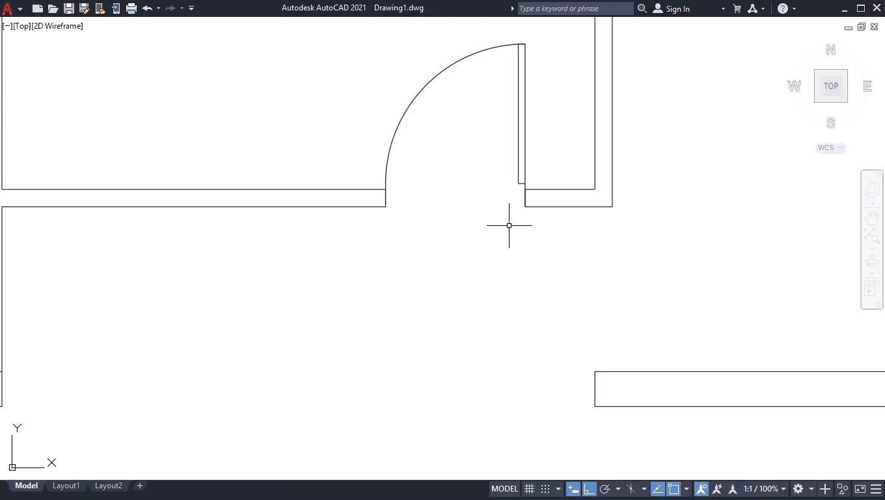
key("l")
key("Return")
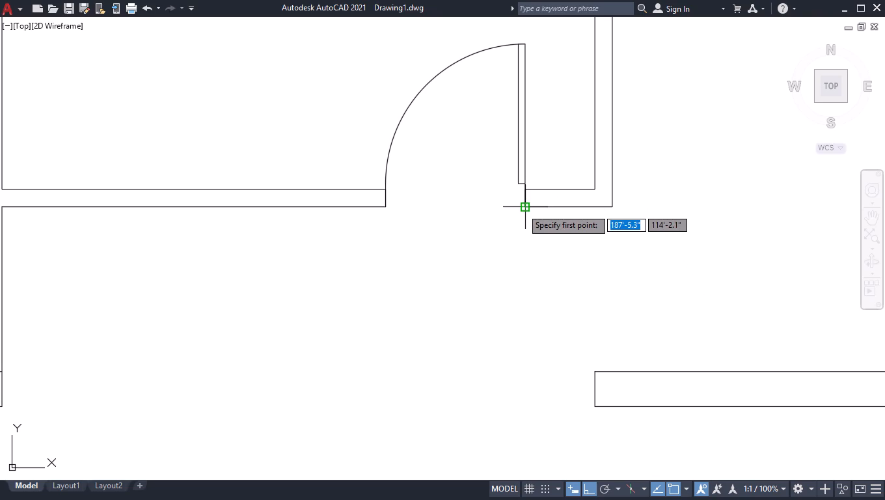
left_click(521, 368)
left_click(598, 370)
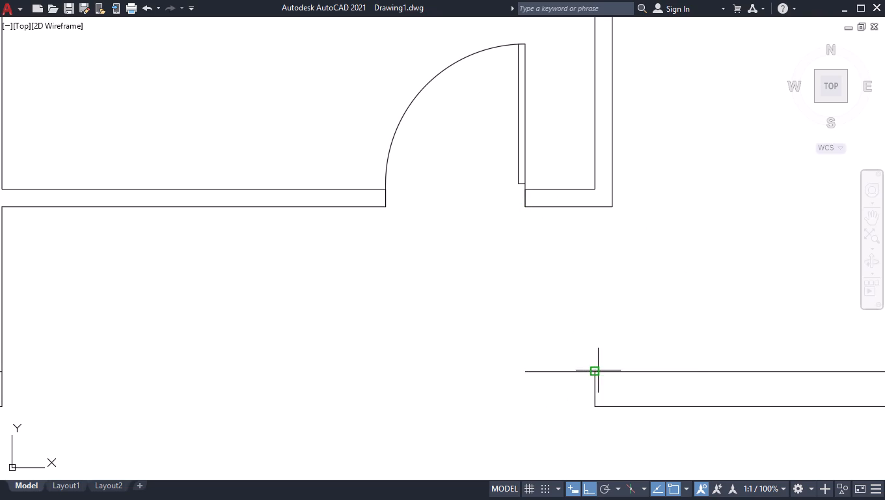
key("space")
key("space")
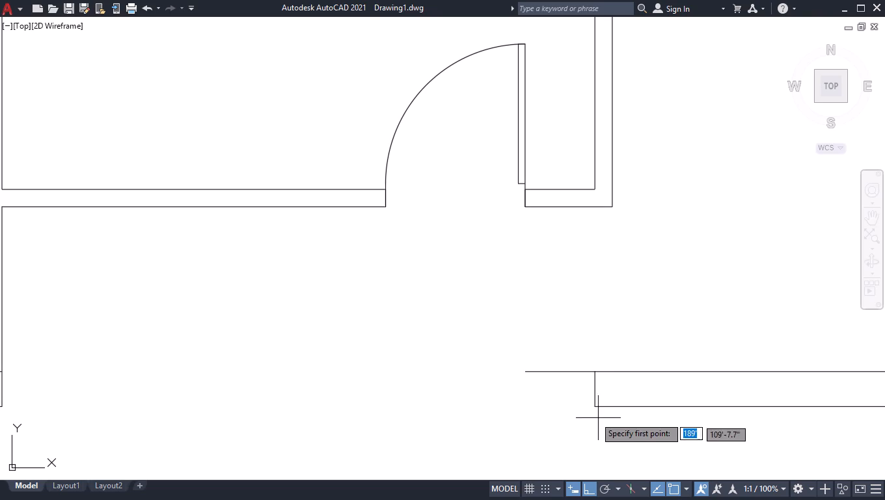
left_click(593, 408)
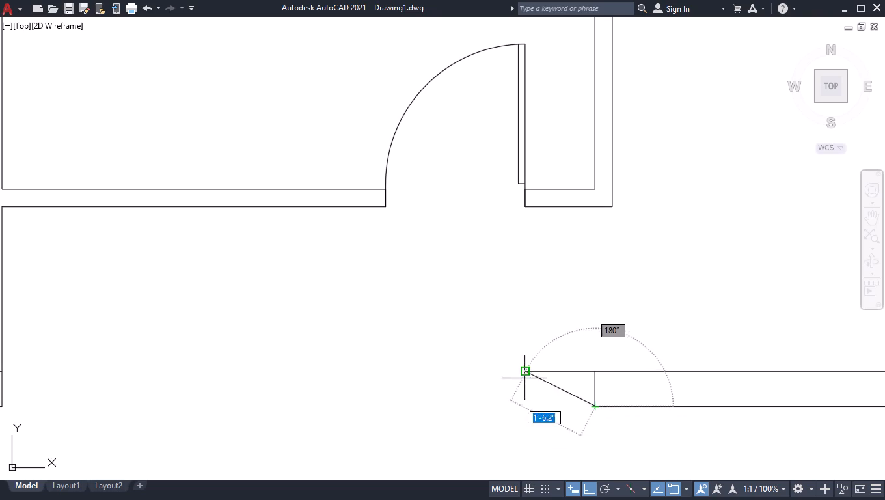
left_click(530, 400)
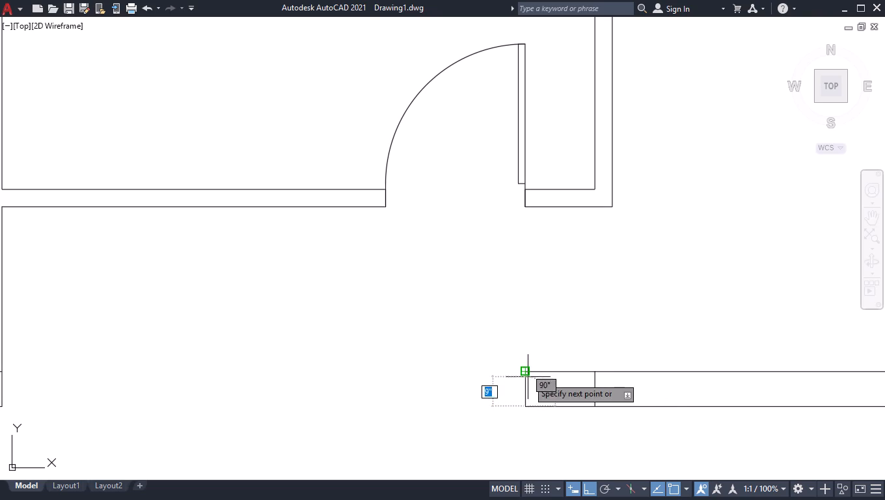
left_click(528, 377)
key("space")
Trim away the stub's old end line inside the lengthened wall.
type("tr")
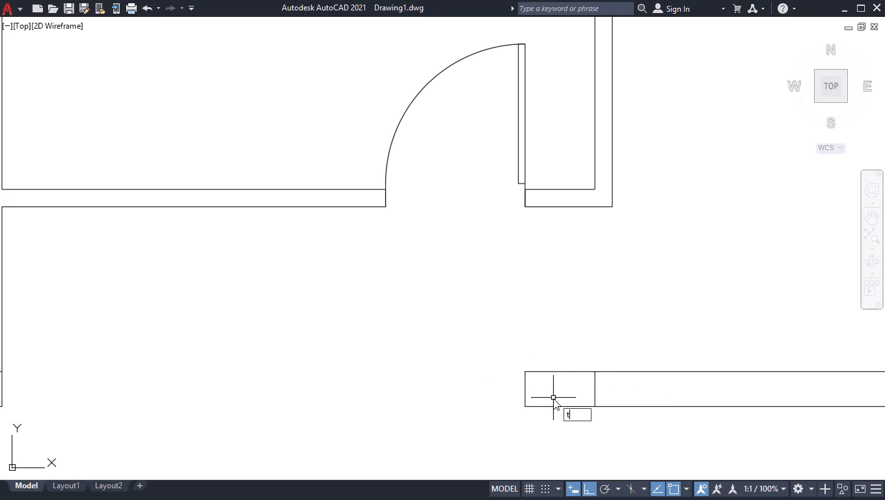
key("Return")
left_click_drag(556, 396, 567, 393)
left_click(623, 391)
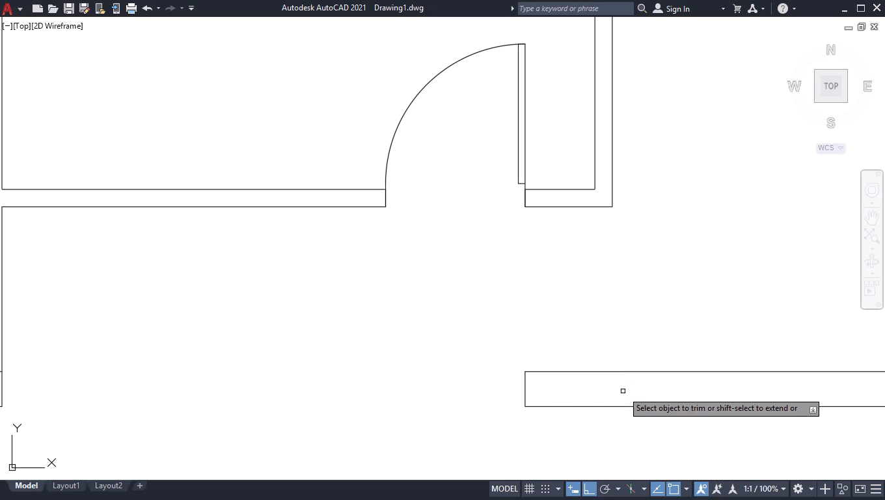
key("space")
Join the added upper and lower wall segments with the existing lines of the right-hand cross-wall stub.
left_click(672, 339)
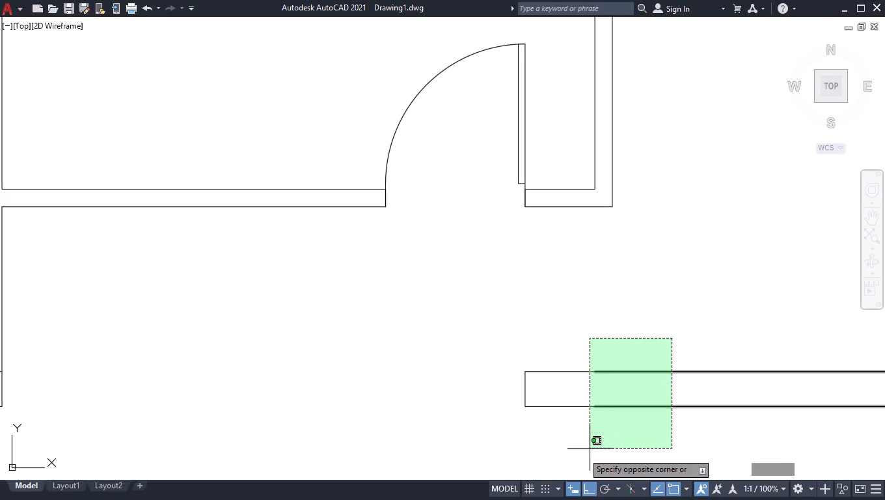
left_click(550, 460)
key("j")
key("Return")
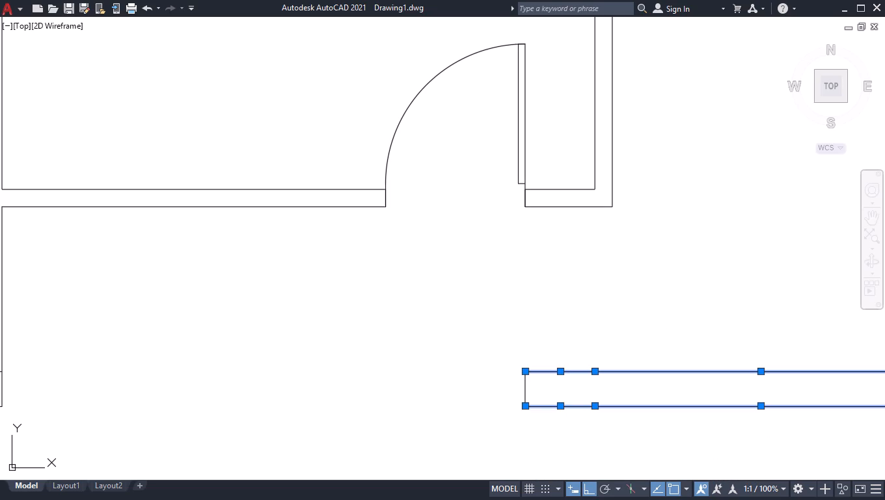
Extend the lines of the three vertical walls below the lower cross wall up through it to its upper face.
scroll(467, 107, "down", 2)
scroll(528, 154, "down", 1)
scroll(601, 165, "down", 1)
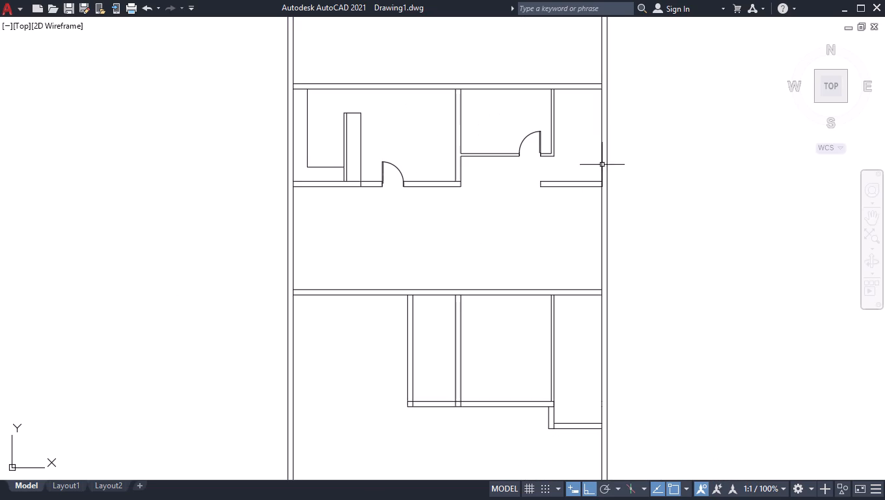
scroll(633, 156, "down", 1)
scroll(599, 72, "up", 1)
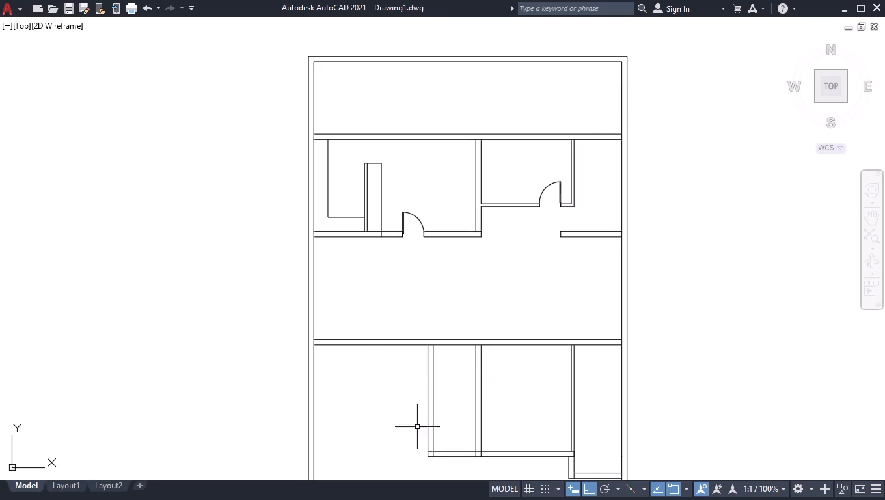
type("ex")
key("Return")
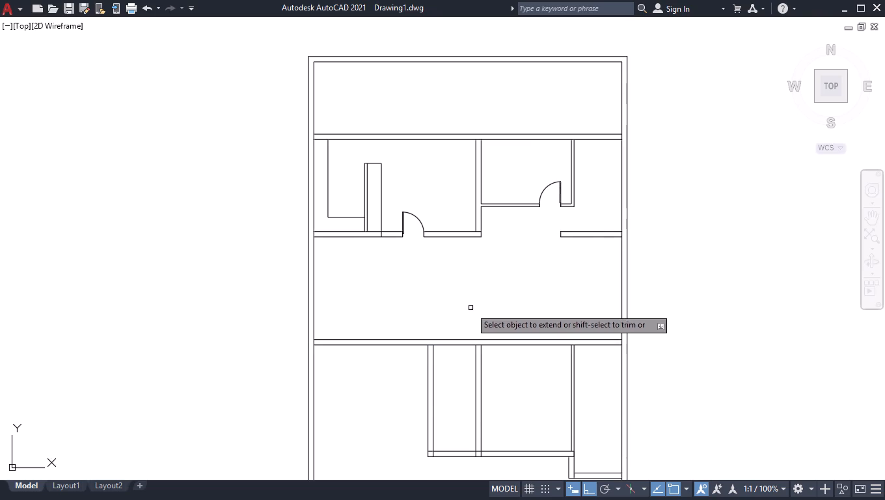
left_click_drag(404, 372, 438, 372)
left_click(593, 366)
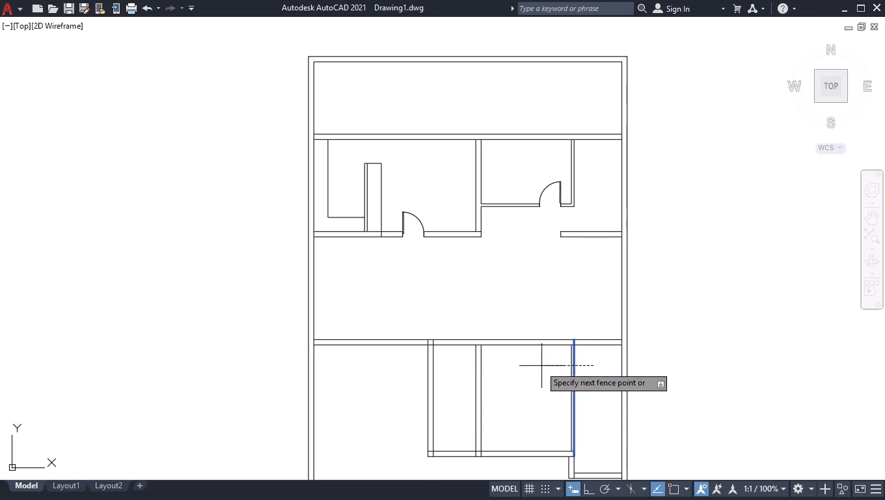
left_click(442, 369)
key("Return")
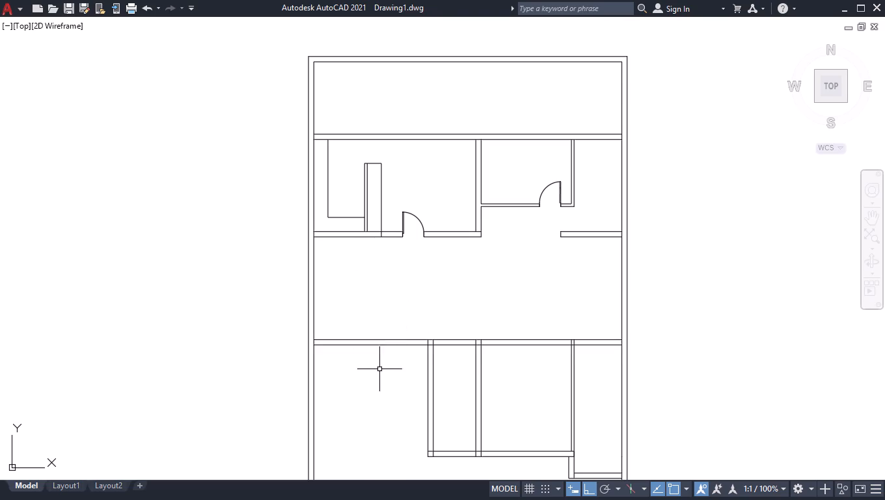
Trim both lines of the lower cross wall between the two vertical walls of the narrow bay to open it upward.
scroll(439, 371, "up", 2)
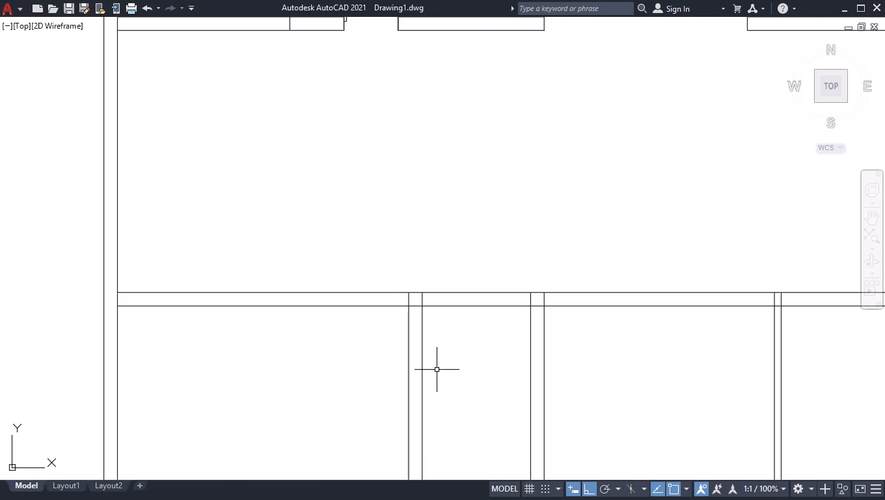
type("tr")
key("Return")
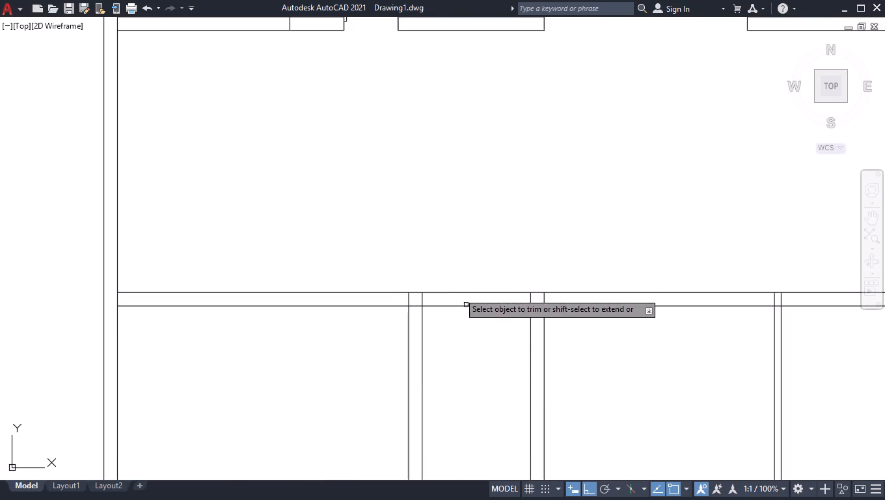
left_click(459, 268)
left_click(463, 331)
scroll(463, 332, "down", 1)
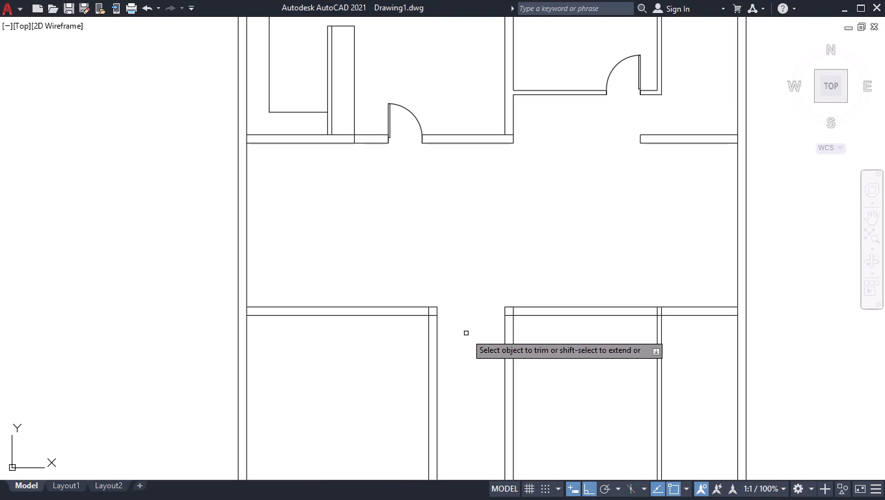
key("Return")
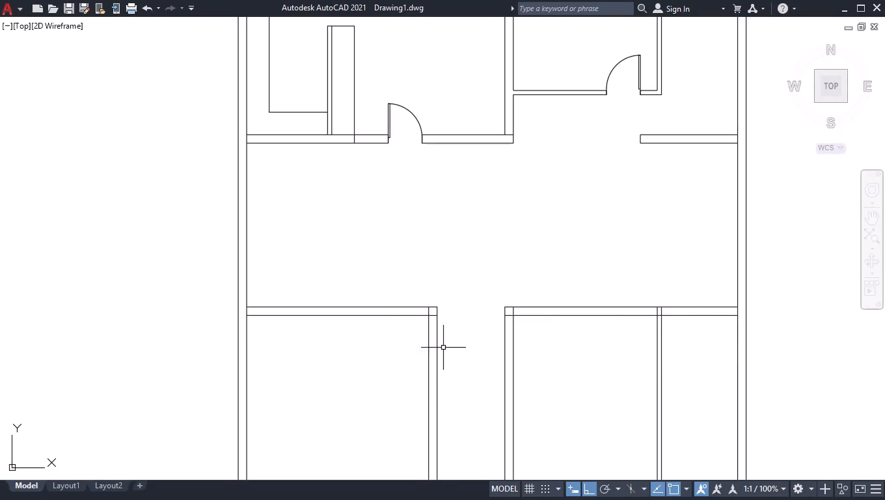
Break the upper line of the narrow bay's bottom wall at a point where it meets each of the two side walls' inner faces.
scroll(587, 356, "down", 2)
scroll(558, 415, "up", 3)
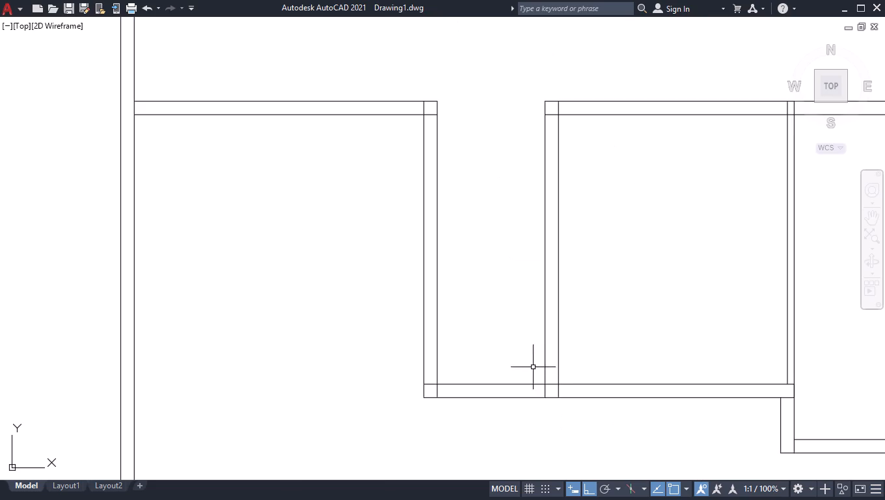
scroll(517, 372, "up", 1)
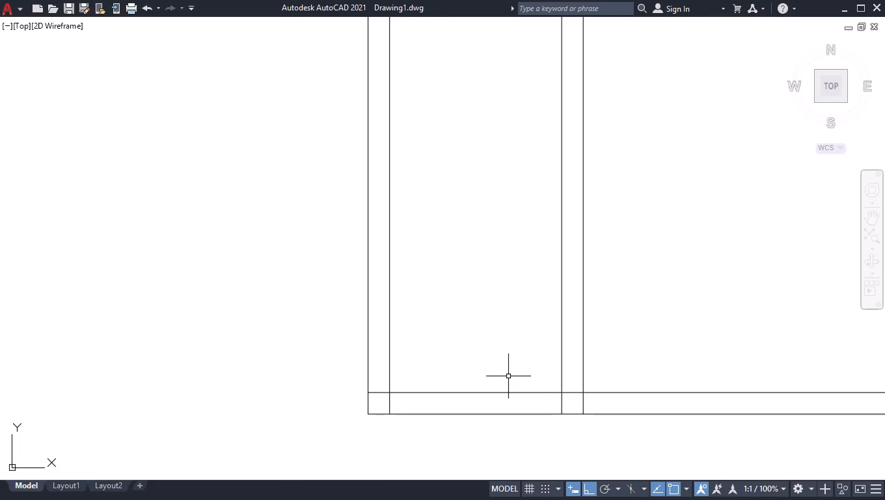
key("r")
key("BackSpace")
type("br")
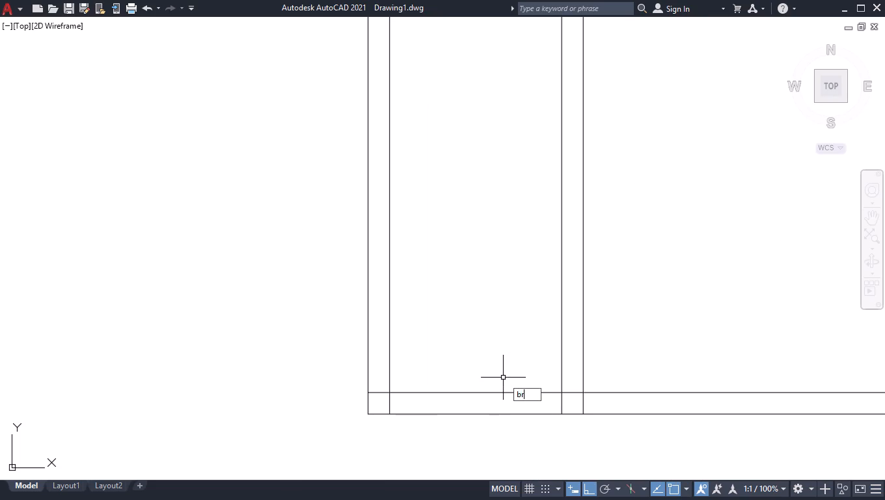
key("Down")
key("Return")
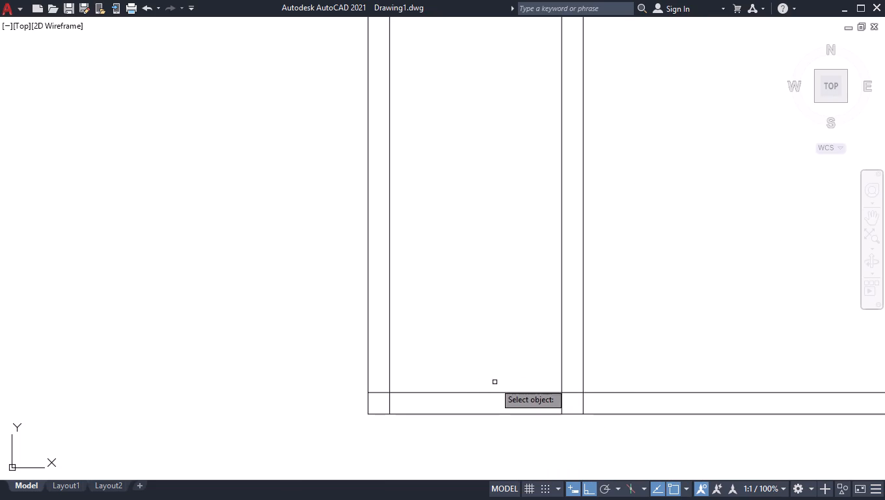
left_click(493, 391)
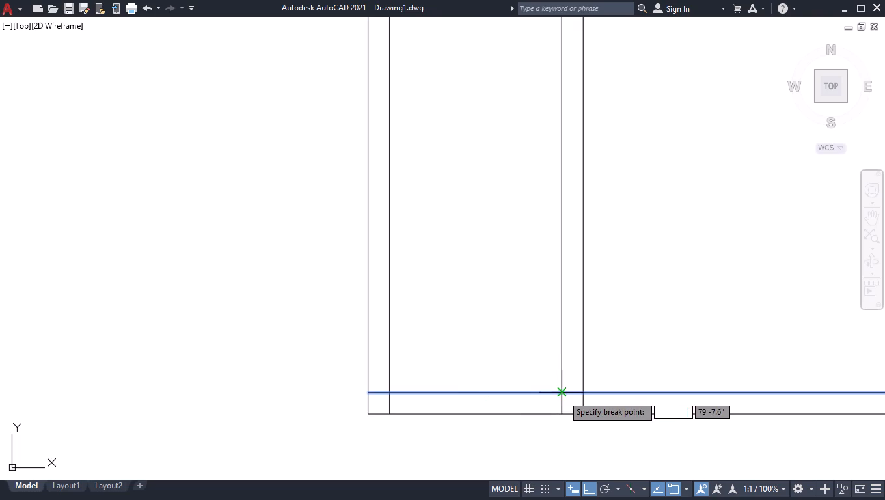
left_click(563, 395)
key("space")
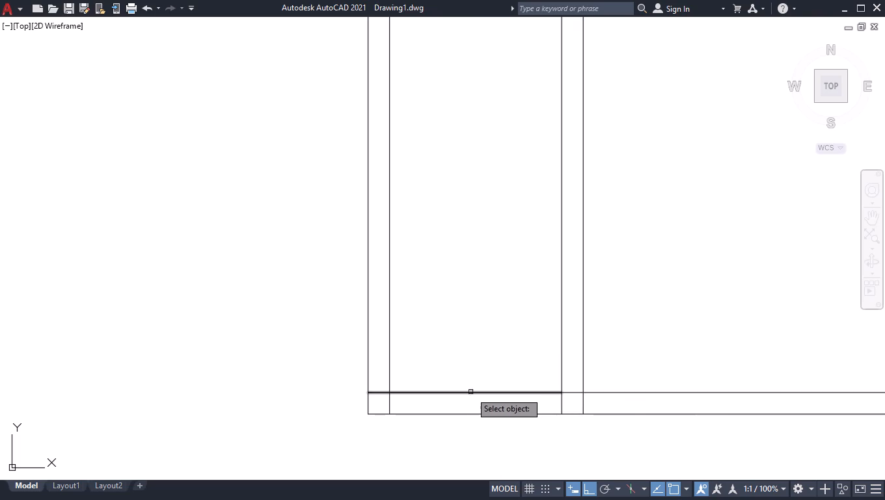
left_click(470, 392)
left_click(389, 392)
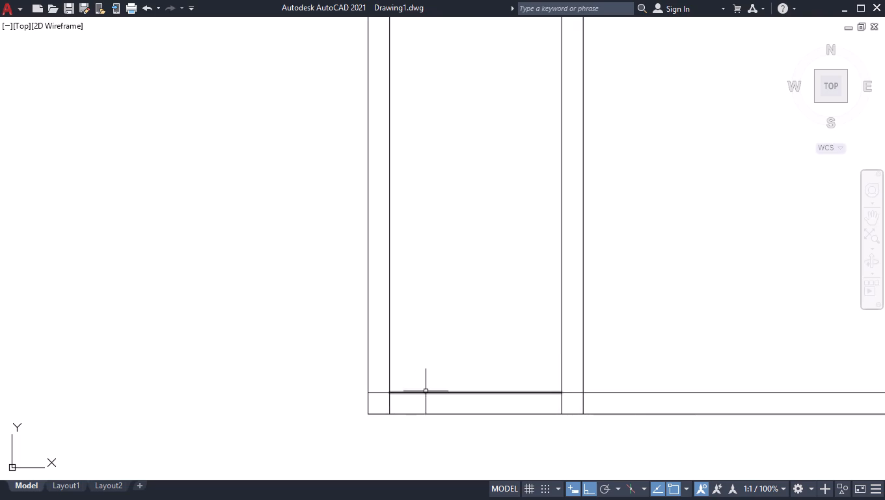
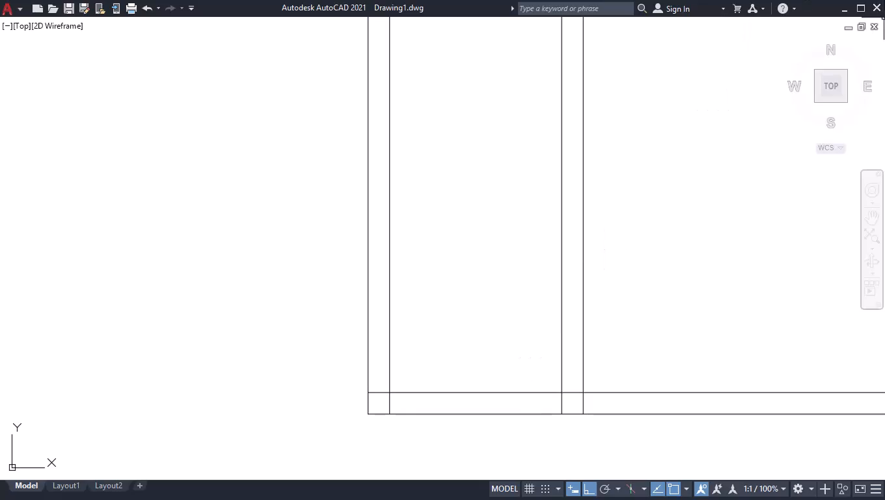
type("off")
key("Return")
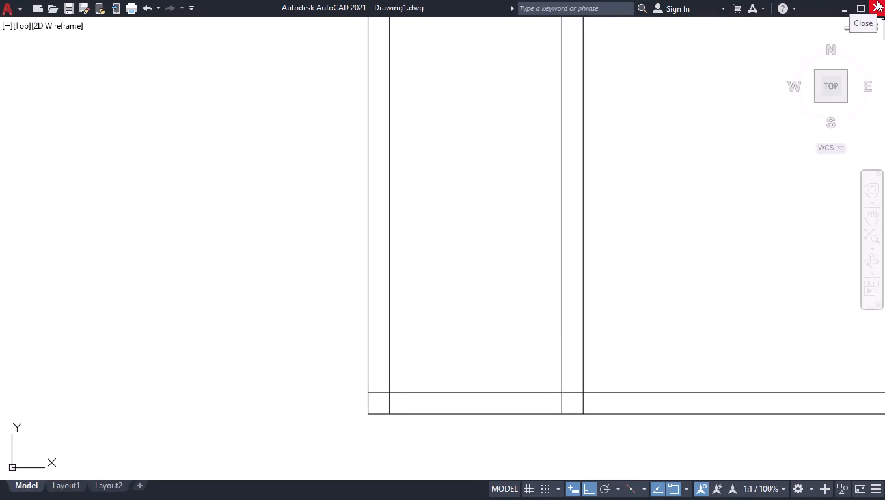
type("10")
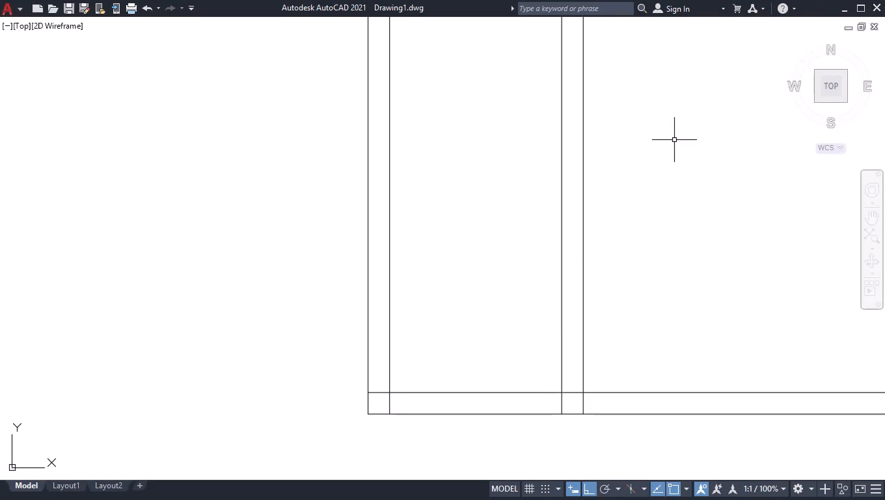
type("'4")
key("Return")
Restore the command line window, shrink it to a short single-line bar and move it over the UCS icon.
key("ctrl+9")
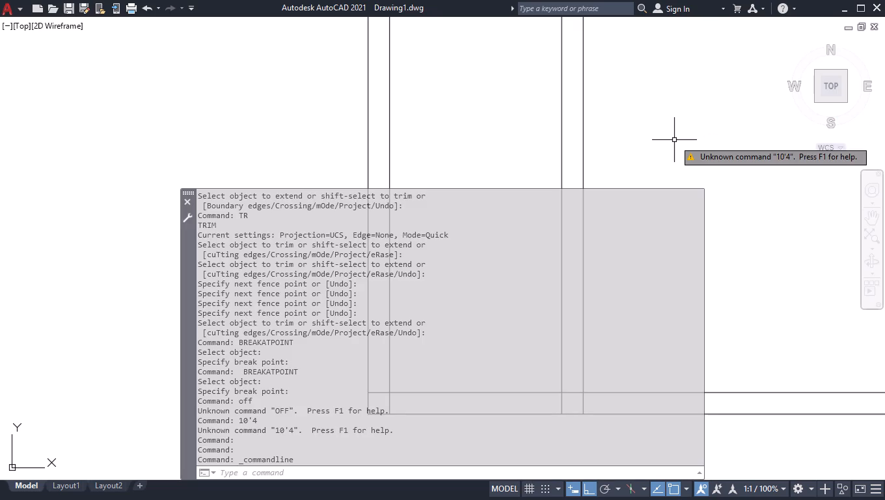
left_click_drag(485, 189, 460, 378)
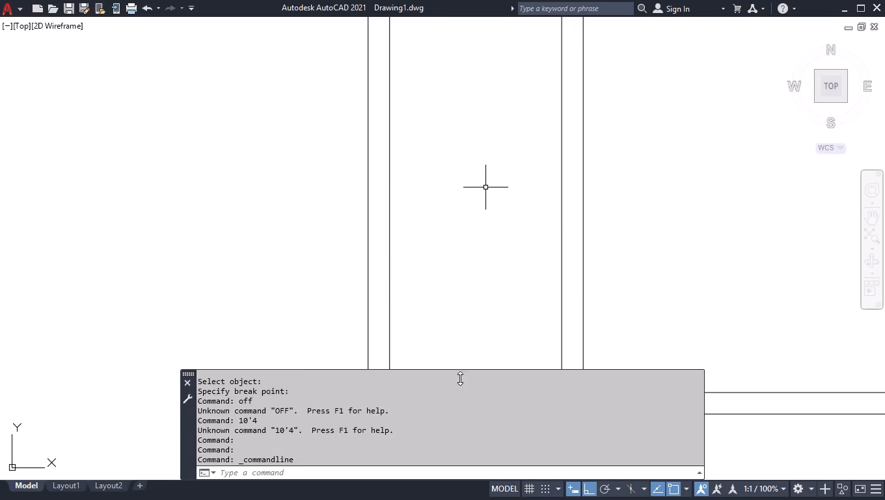
left_click_drag(460, 378, 441, 469)
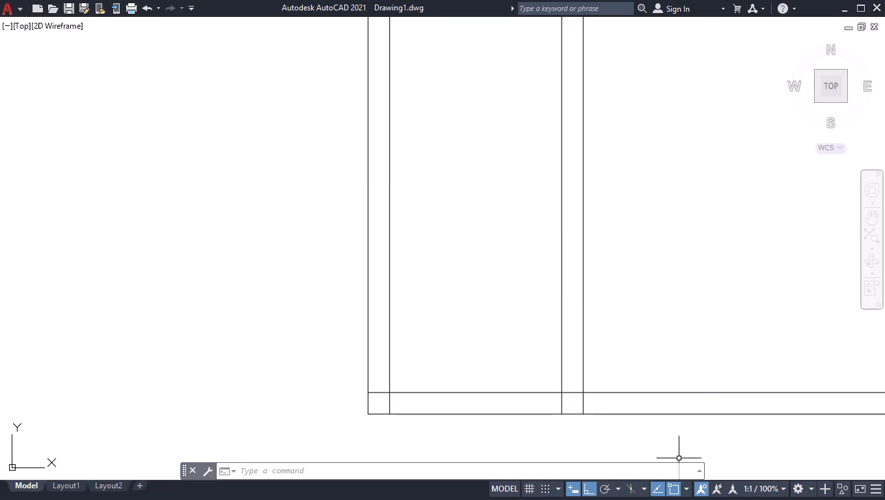
left_click_drag(704, 471, 431, 450)
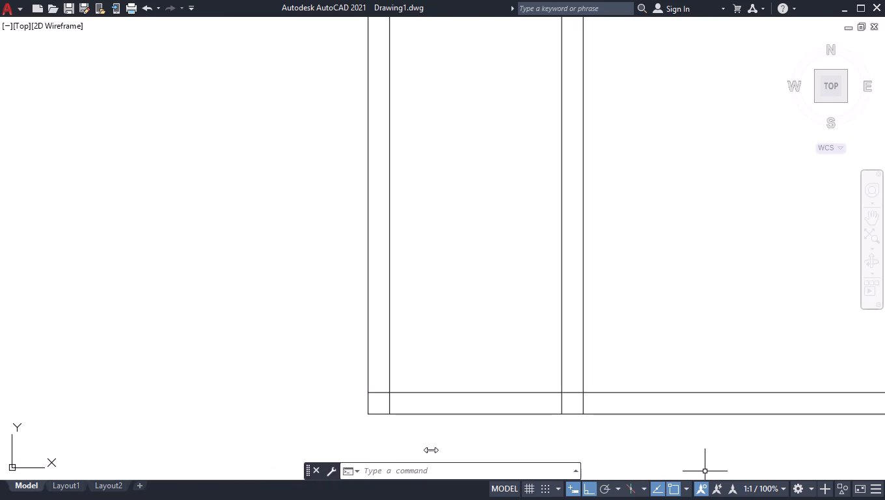
left_click_drag(431, 450, 284, 446)
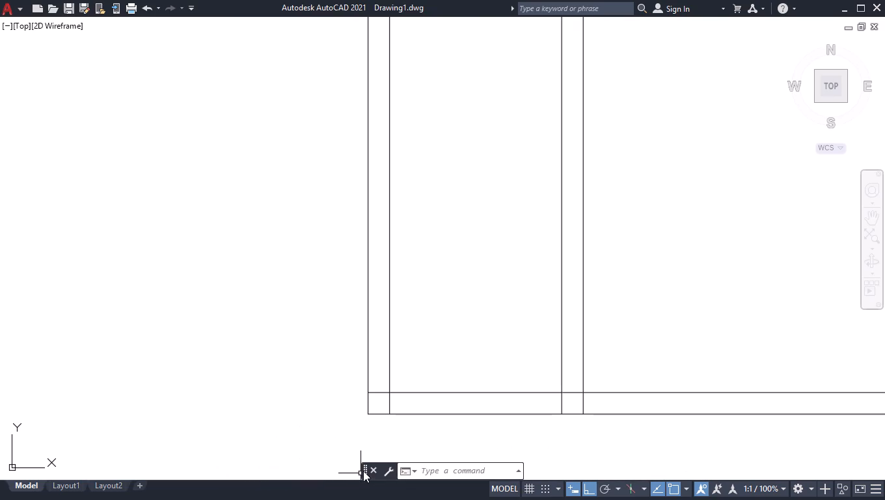
left_click_drag(363, 471, 0, 475)
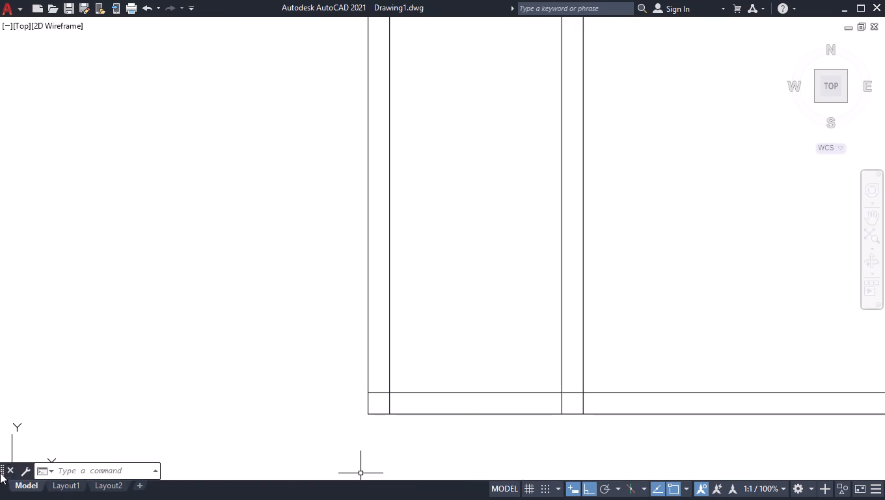
Offset the upper line of the narrow bay's bottom wall 10'3" upward into the bay.
type("off")
key("Return")
type("10'")
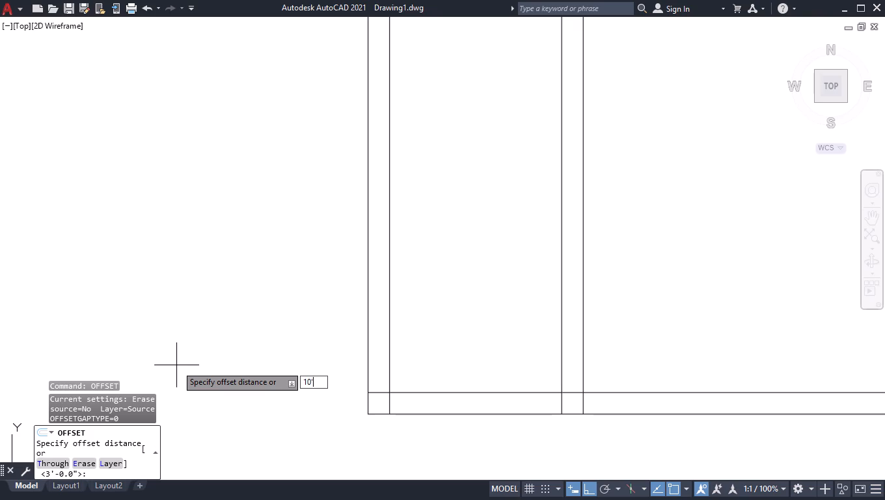
key("3")
key("Return")
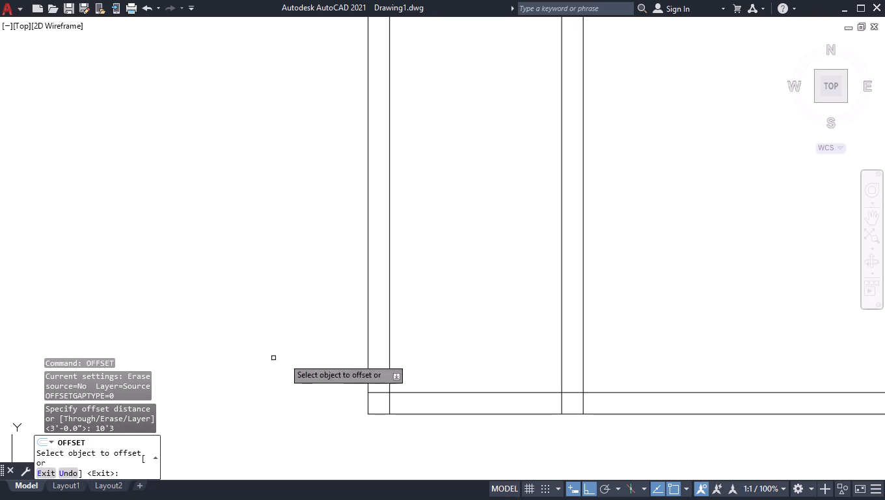
left_click(465, 393)
left_click(495, 186)
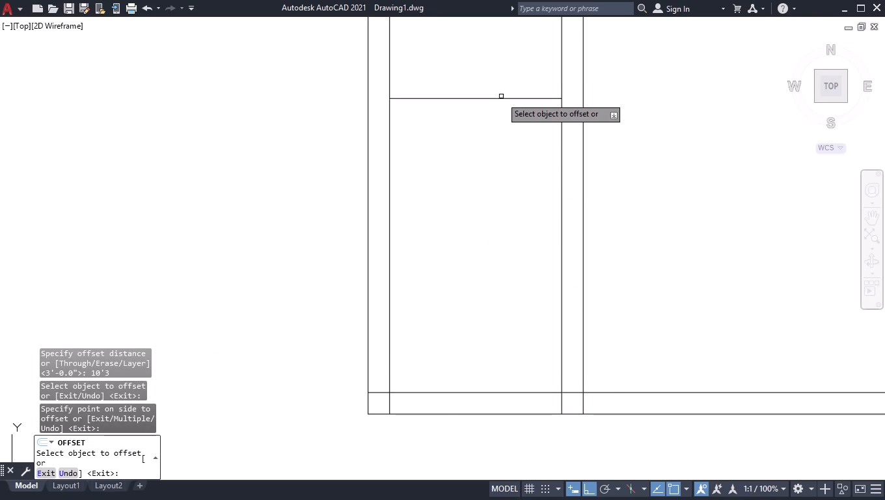
Offset the new cross line 4.5" upward to form a partition across the narrow bay.
left_click(501, 98)
type("4/")
key("BackSpace")
type(".5")
key("Return")
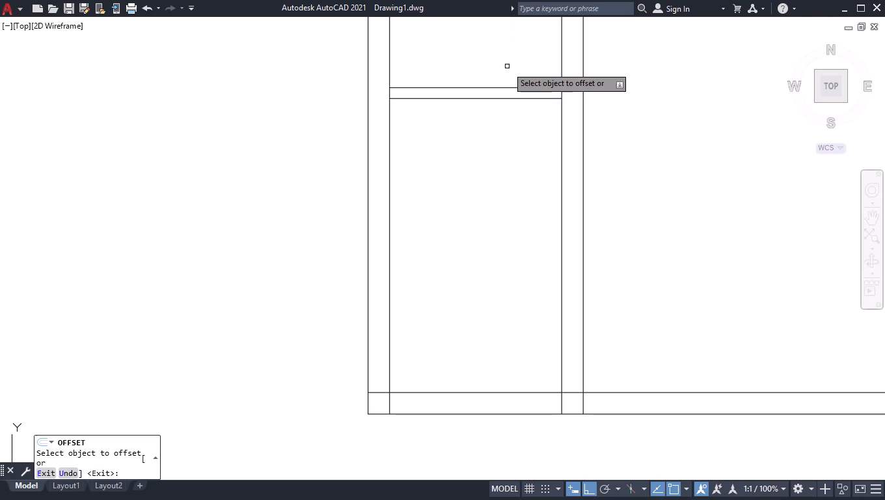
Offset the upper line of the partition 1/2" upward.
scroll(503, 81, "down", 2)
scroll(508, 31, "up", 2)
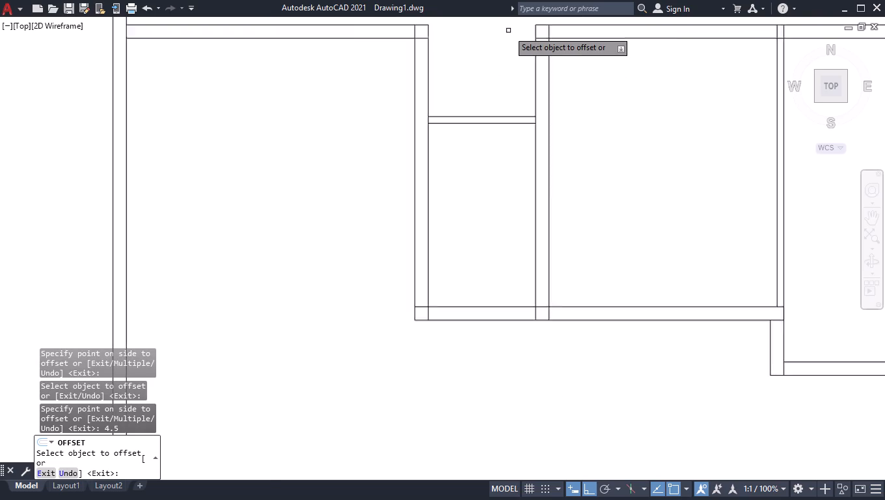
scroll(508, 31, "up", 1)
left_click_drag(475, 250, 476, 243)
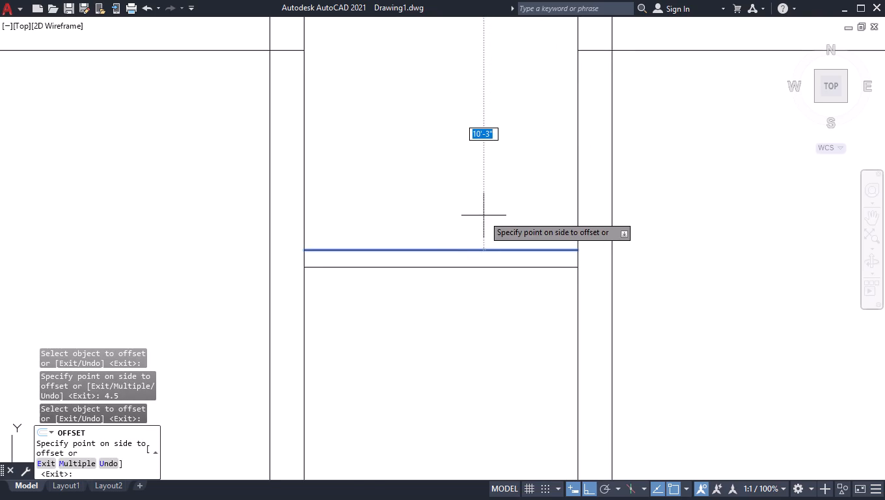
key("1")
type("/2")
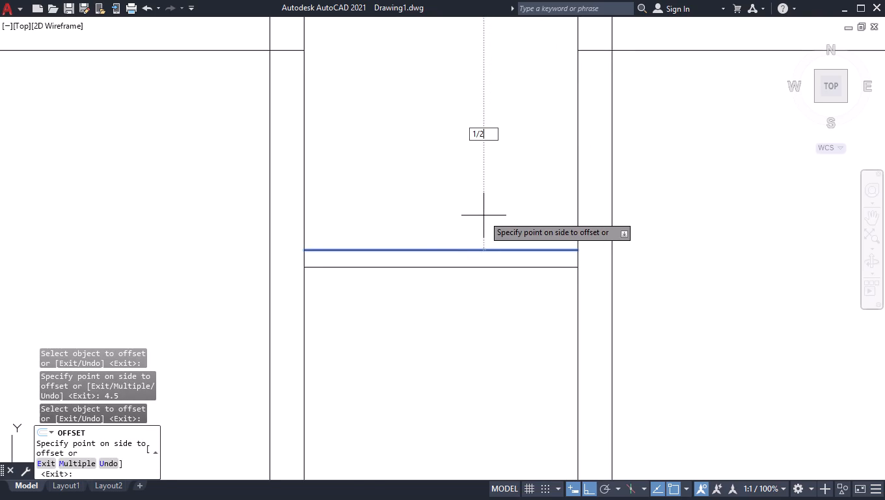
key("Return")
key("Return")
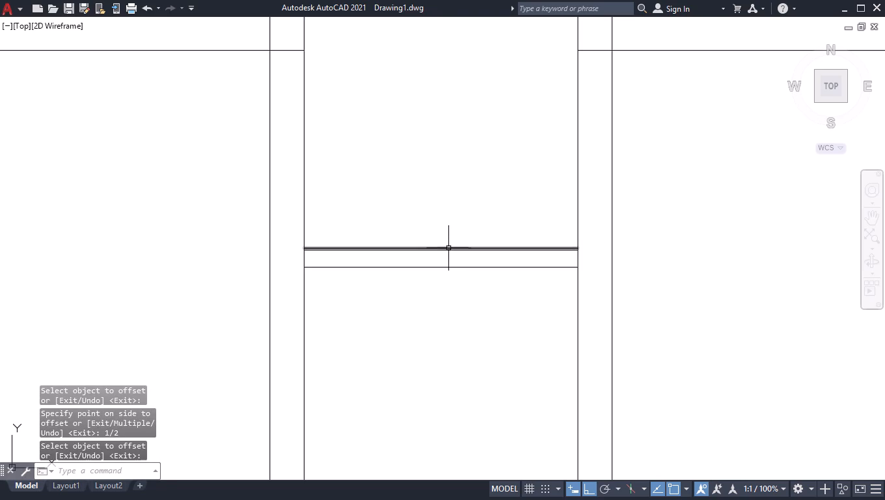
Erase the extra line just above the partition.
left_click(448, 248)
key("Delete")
Draw a short line across the partition's thickness at its left end, along the side wall's inner face.
scroll(469, 238, "down", 1)
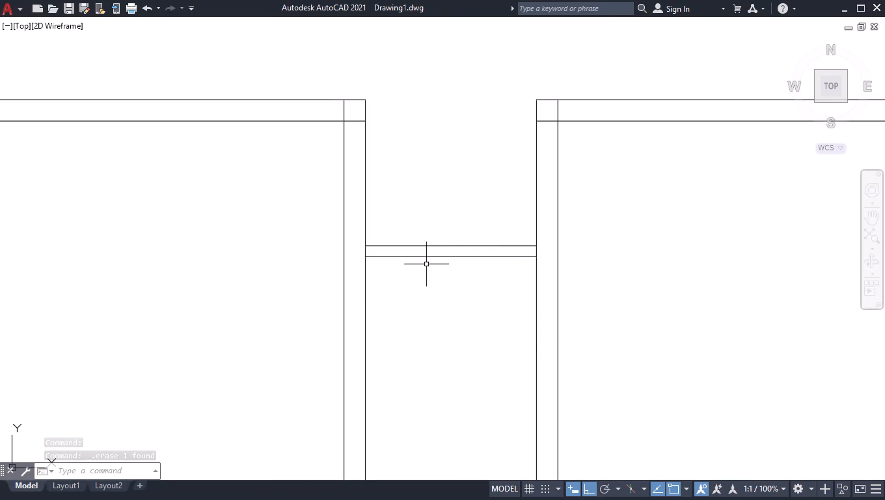
key("l")
key("Return")
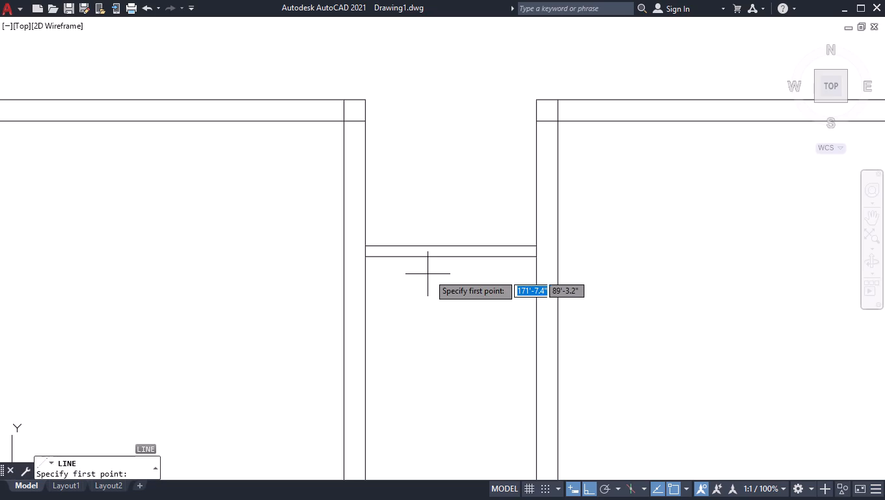
scroll(439, 251, "up", 1)
left_click(320, 243)
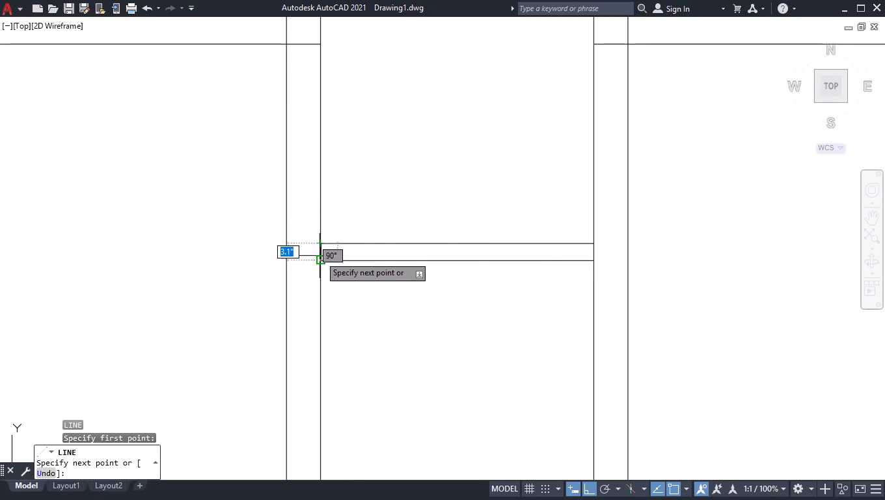
left_click(320, 258)
key("space")
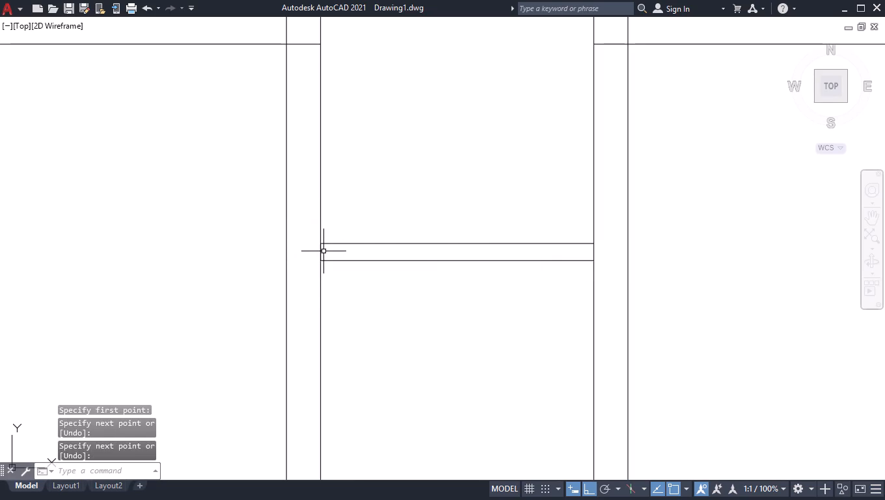
Move the short end line 2'8" to the right along the partition.
left_click(320, 255)
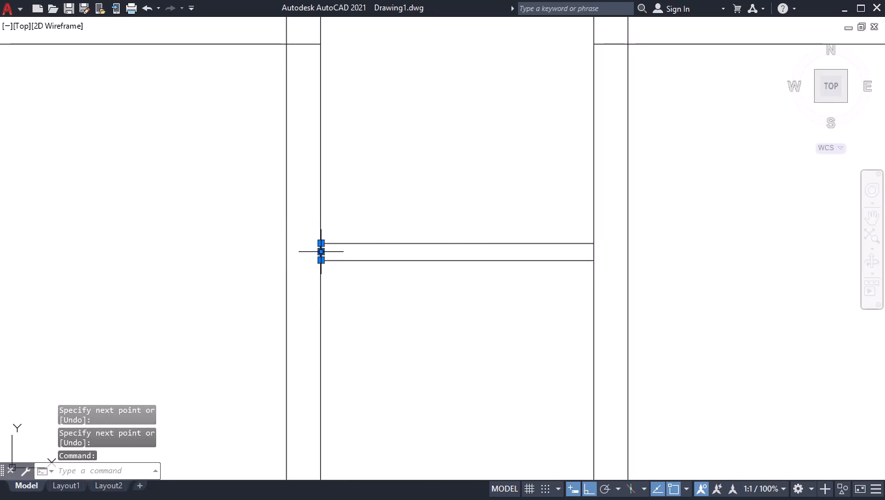
left_click(320, 252)
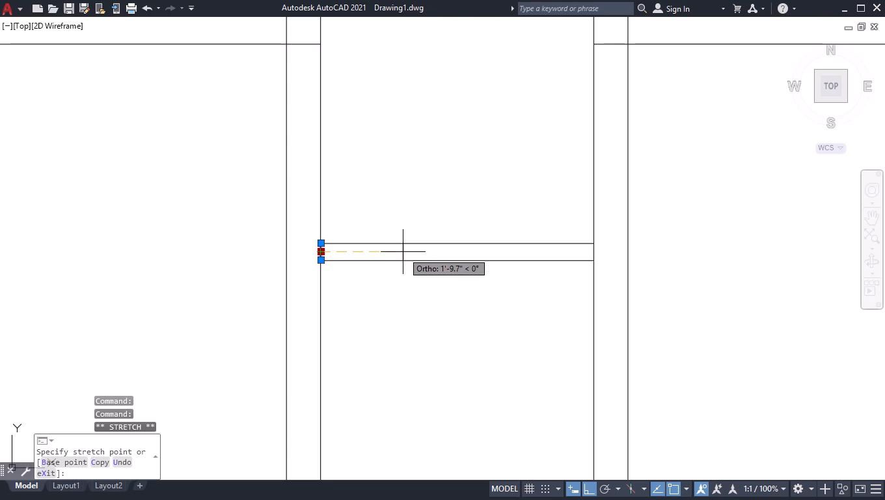
key("2")
key("apostrophe")
key("8")
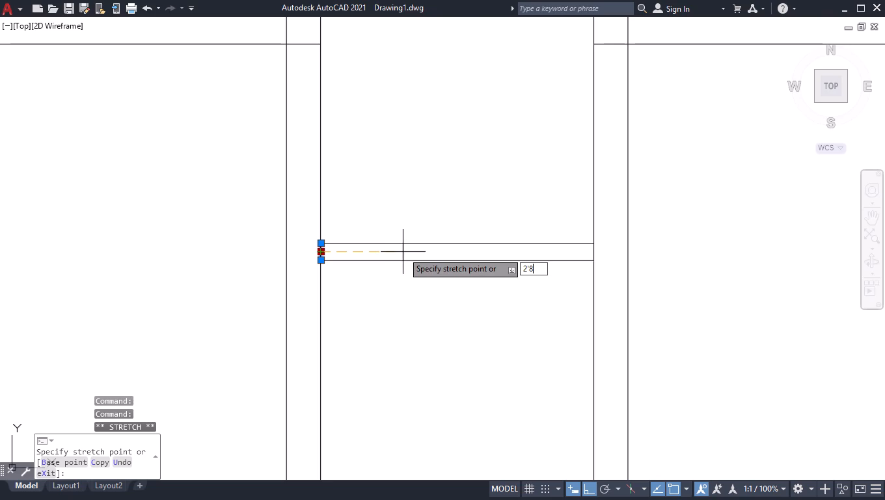
key("Return")
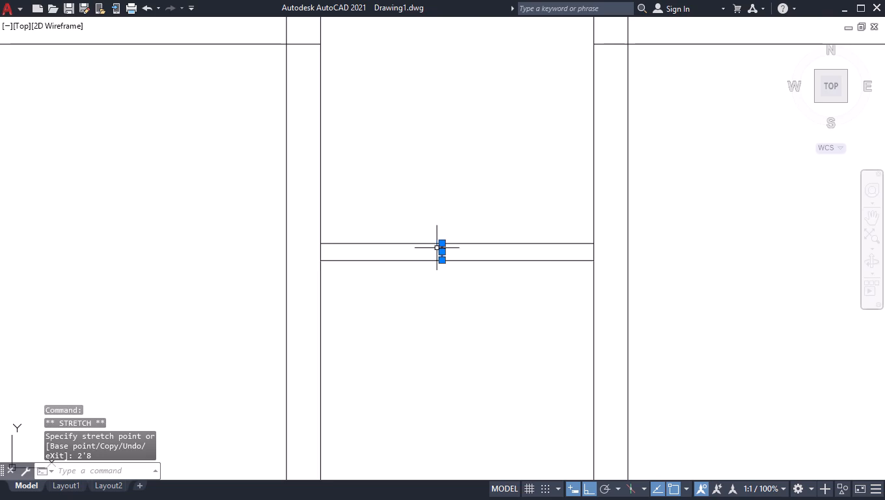
left_click_drag(470, 212, 456, 237, "shift")
left_click(396, 297, "shift")
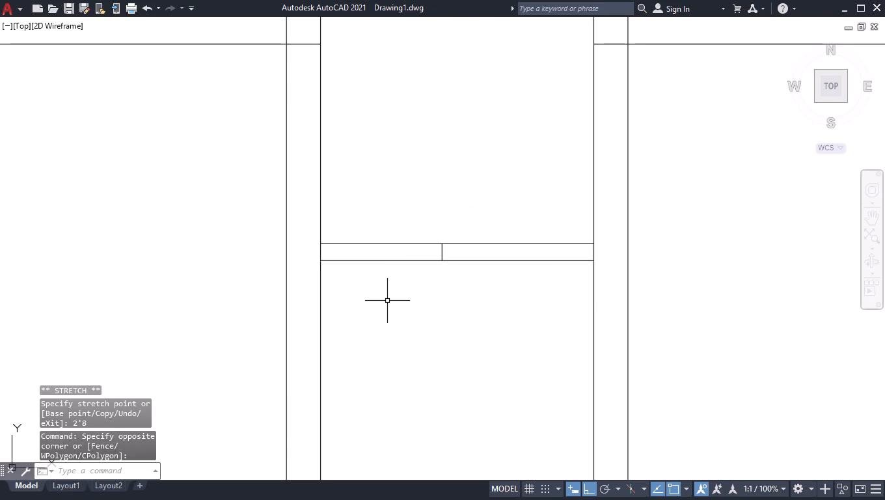
Trim both partition lines between the left side wall and the short end line to open the doorway.
type("tr]\\")
key("BackSpace")
key("BackSpace")
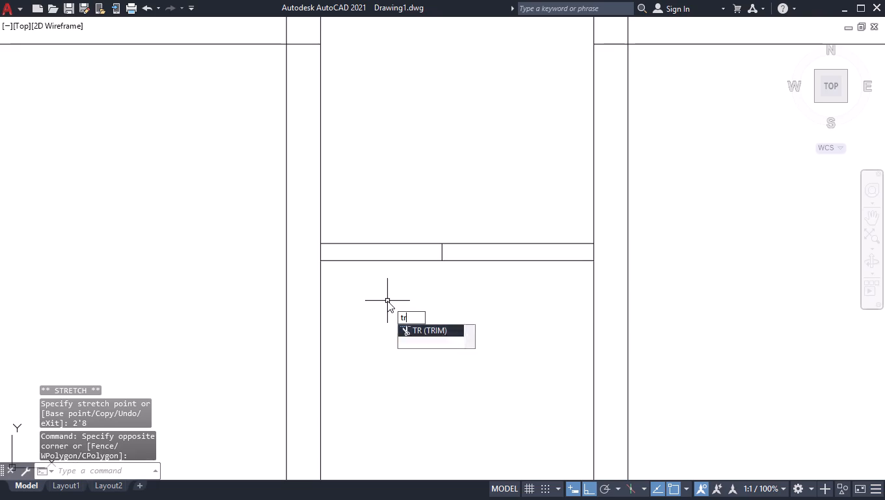
key("Return")
left_click(403, 213)
left_click(384, 298)
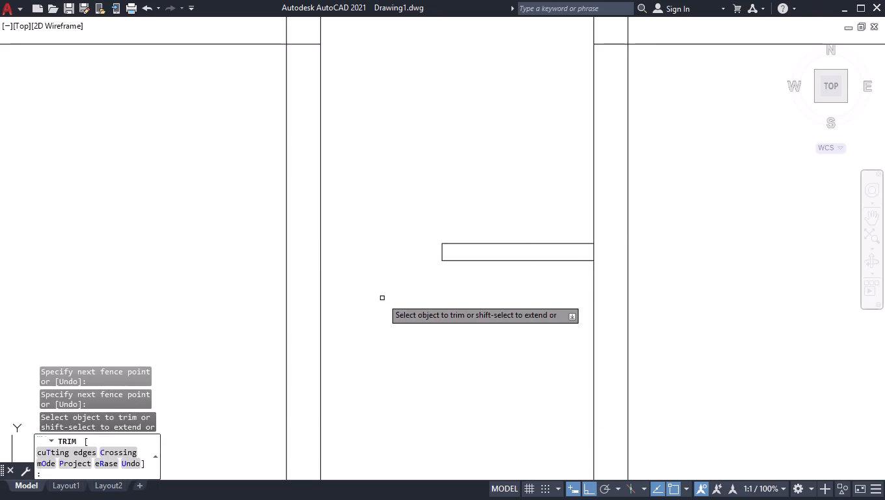
key("Return")
Insert a Door - Imperial block to the left of the new partition opening.
key("ctrl+3")
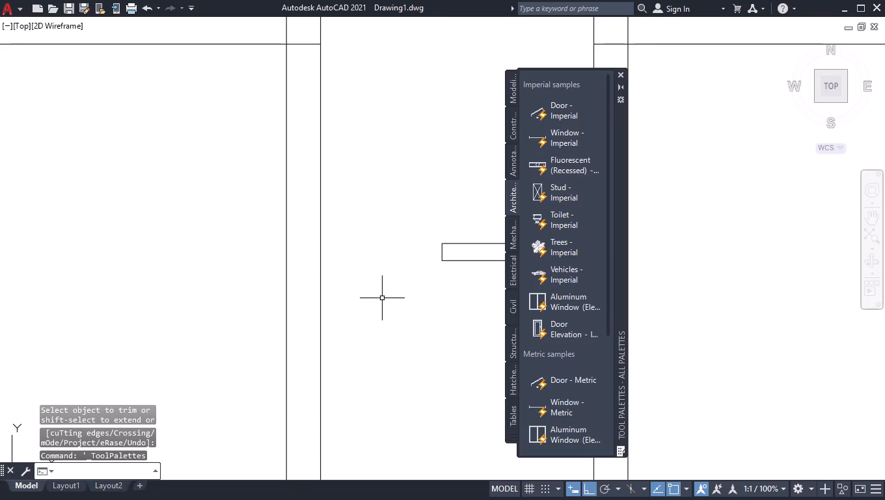
left_click(573, 103)
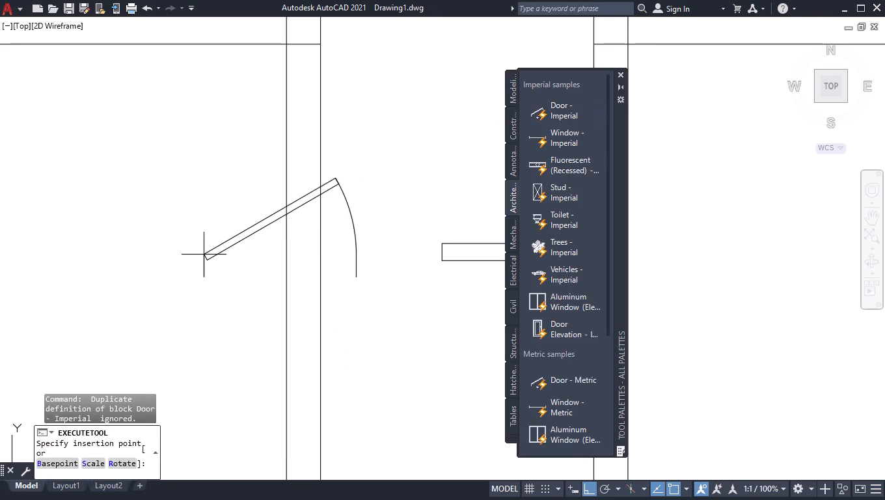
left_click(192, 257)
left_click(621, 72)
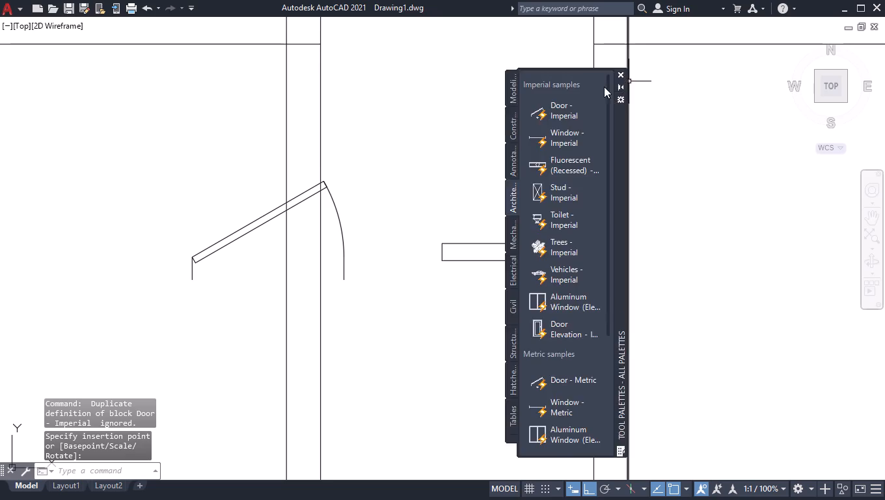
Set the new door block to Open 90º and reduce its width to suit the partition opening.
left_click(327, 191)
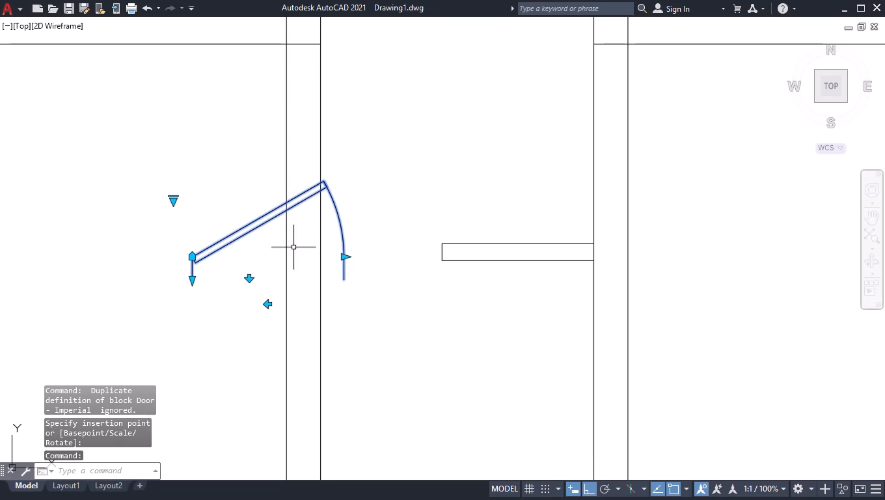
left_click(170, 201)
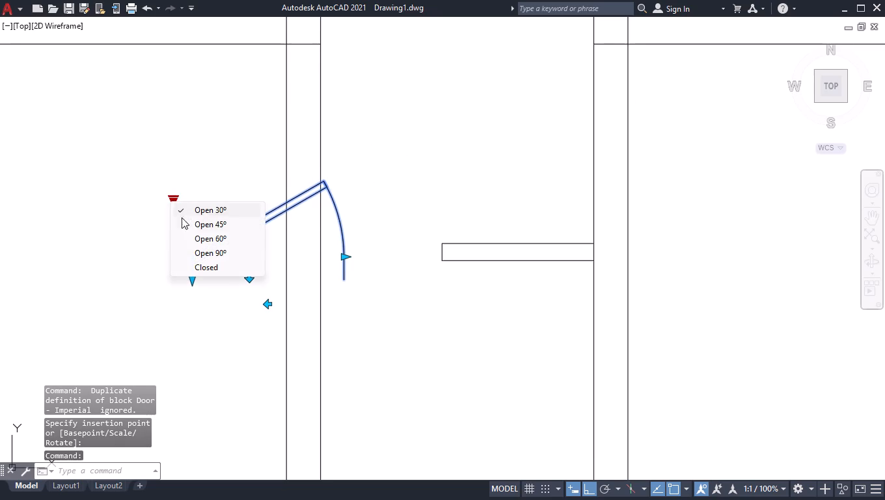
left_click(190, 247)
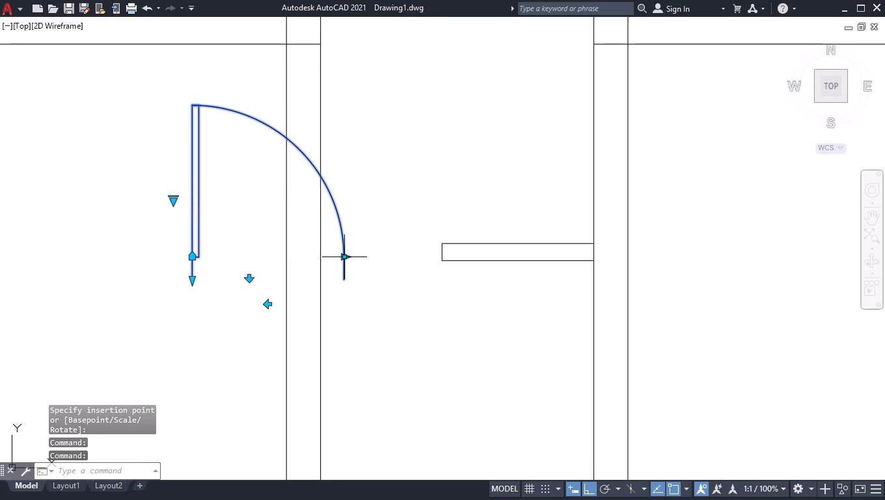
left_click(342, 255)
left_click(318, 253)
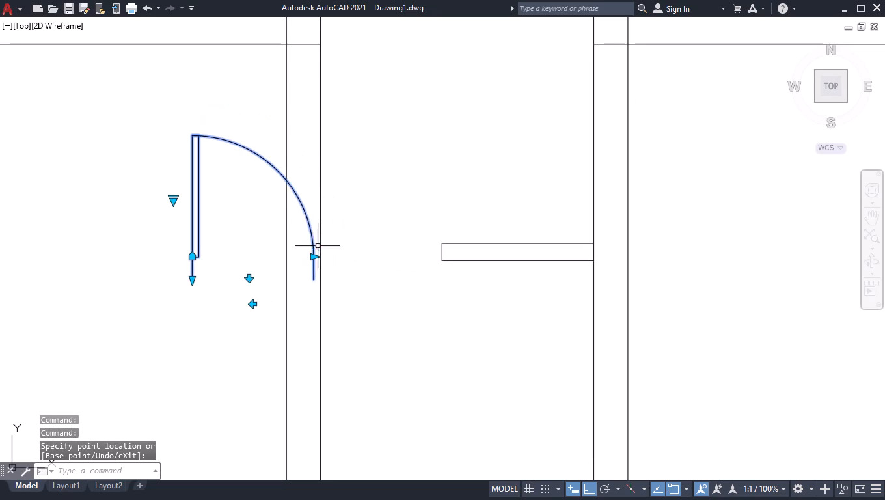
Flip the door block to swing downward and move it into the partition opening against the left side wall.
left_click(247, 275)
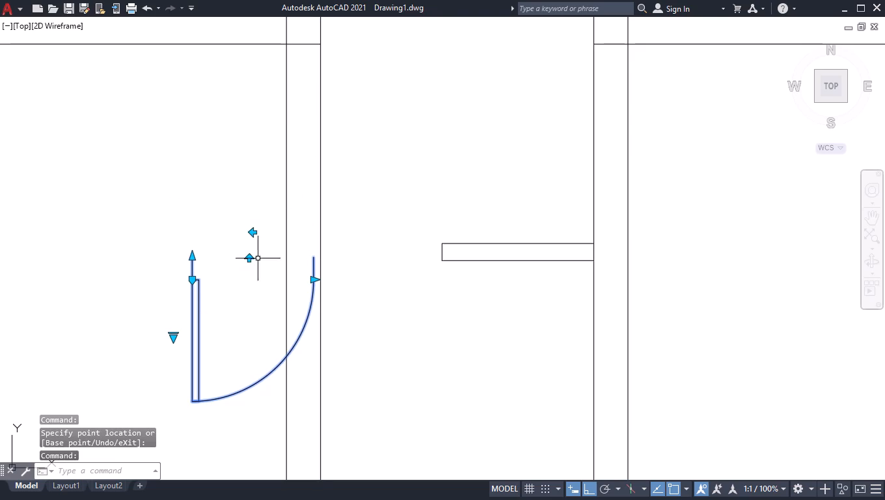
type("mov")
key("Return")
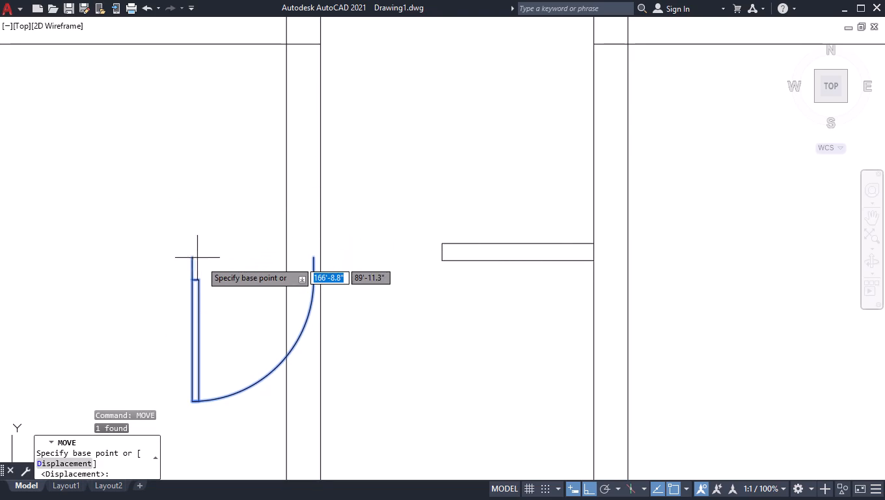
left_click(189, 257)
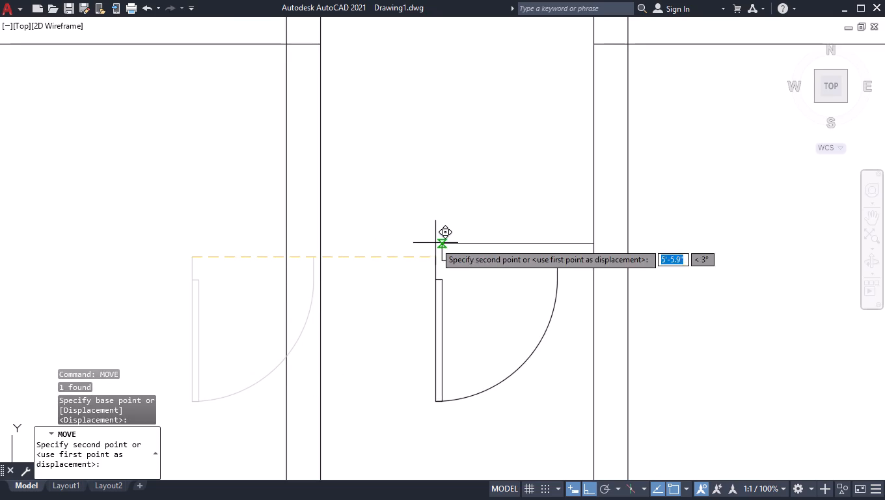
left_click(322, 238)
Move the door block down so its frame end meets the upper corner of the partition's end line.
scroll(431, 240, "up", 3)
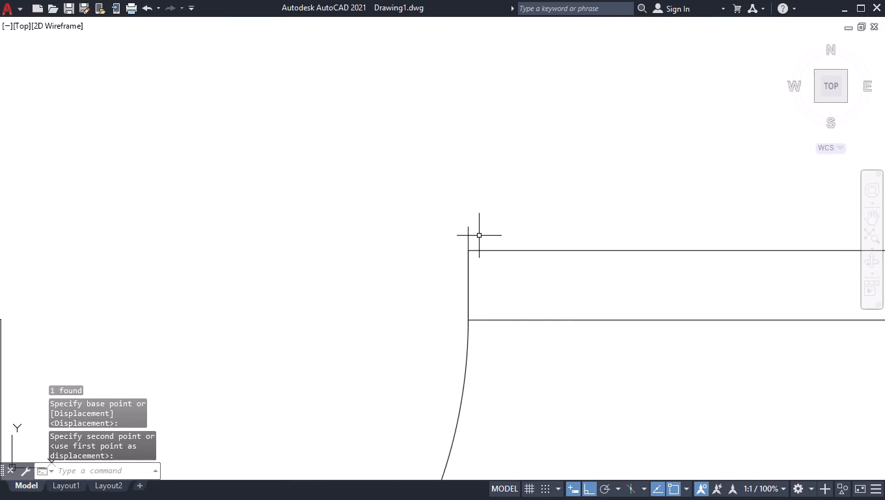
left_click(467, 233)
type("mov")
key("Return")
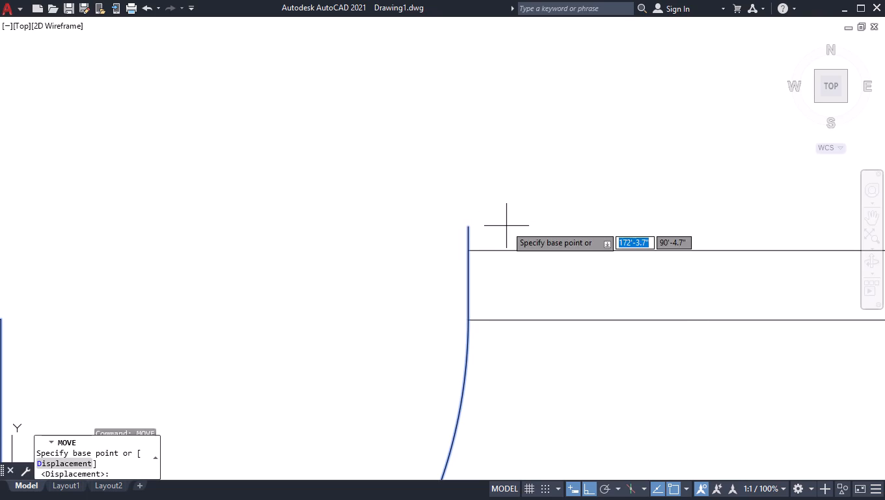
left_click(469, 225)
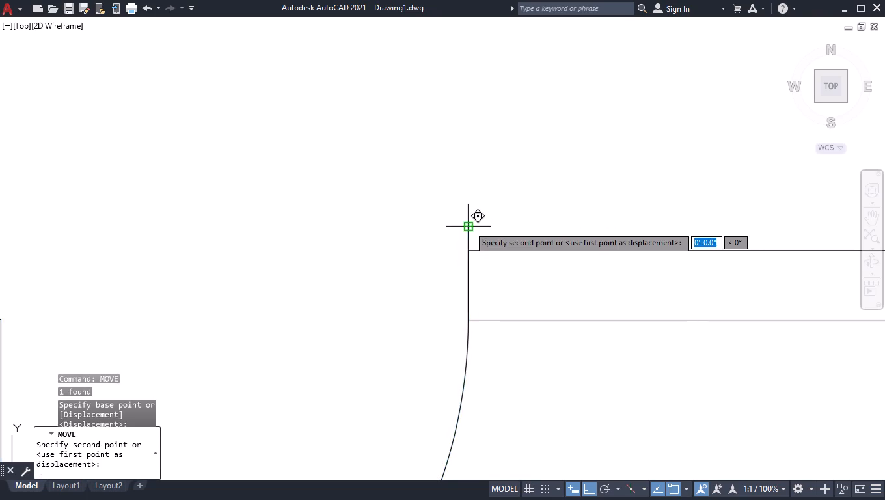
left_click(467, 249)
Draw a short line across the horizontal wall above the middle room, at the inner face of that room's left wall.
scroll(501, 213, "down", 5)
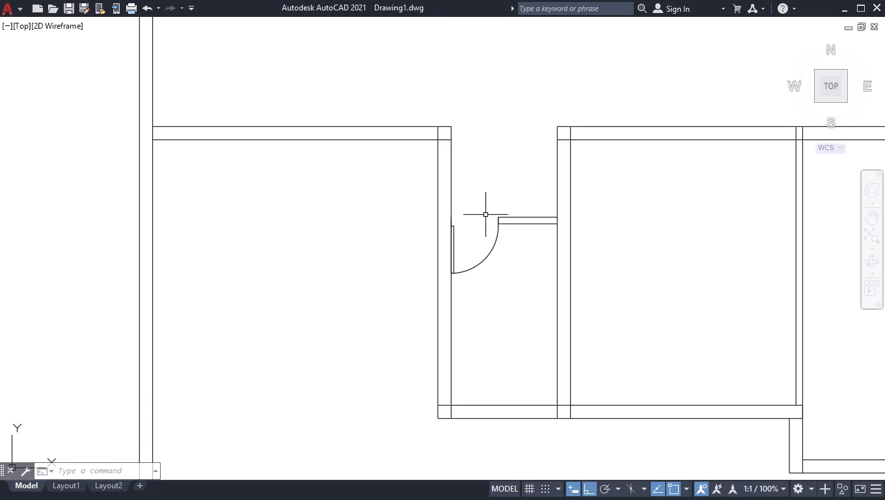
scroll(485, 216, "down", 1)
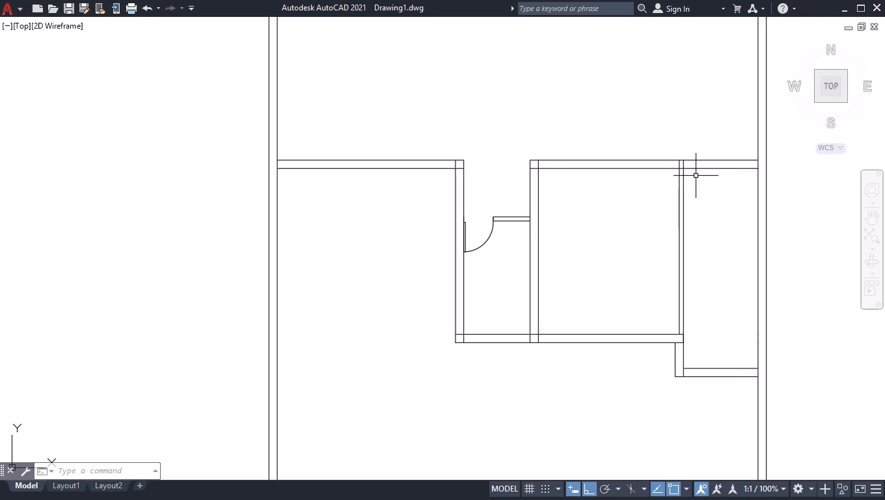
scroll(696, 166, "up", 2)
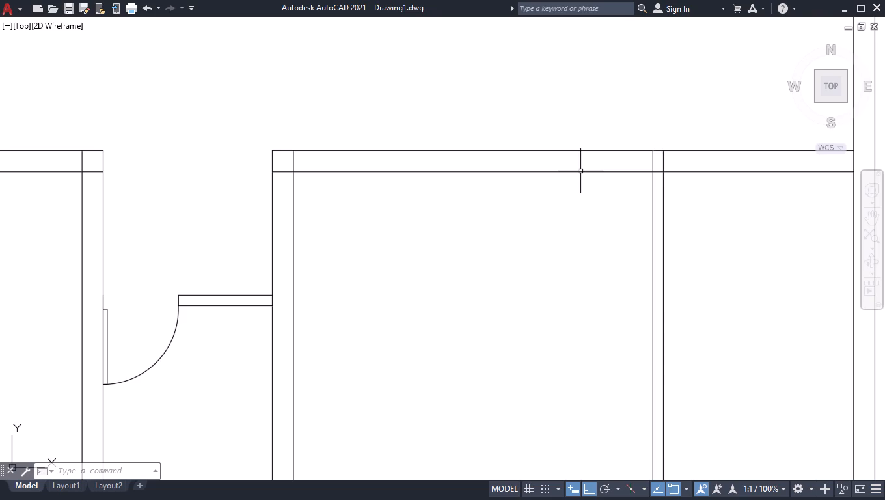
key("l")
key("Return")
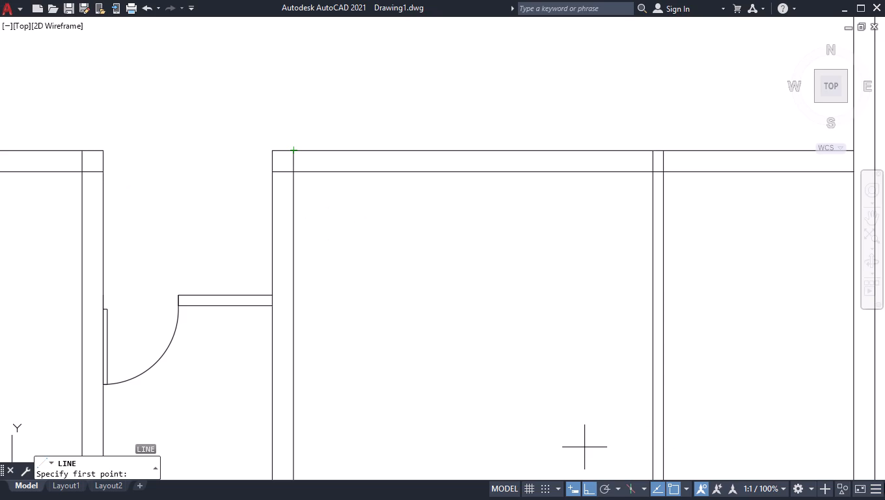
left_click(293, 148)
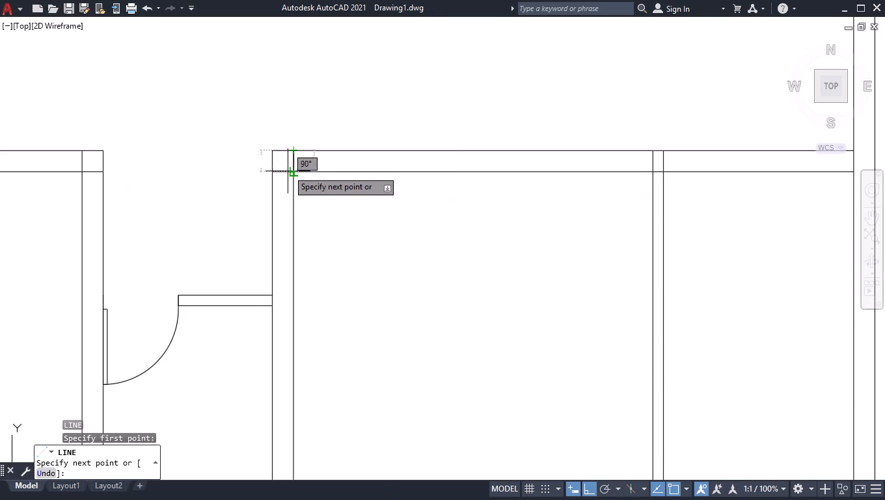
left_click(292, 173)
key("space")
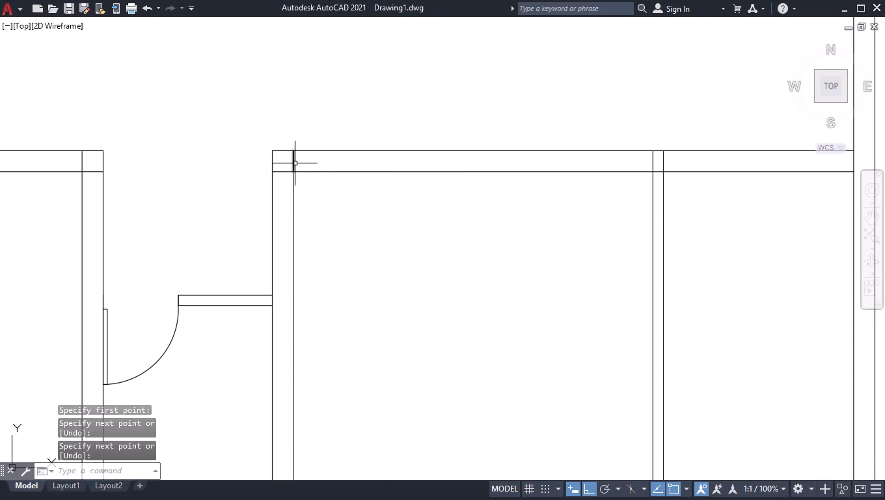
Move the short line 3'4" to the right along the horizontal wall.
left_click(295, 163)
left_click(295, 161)
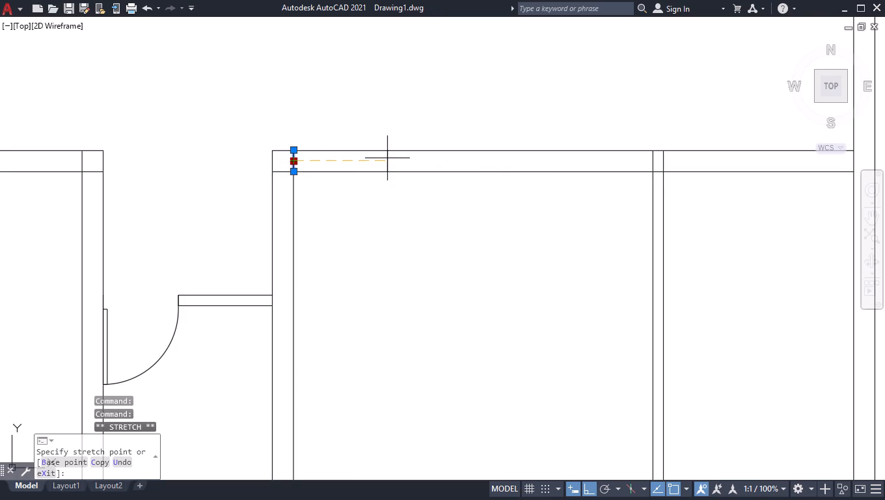
type("3'4")
key("Return")
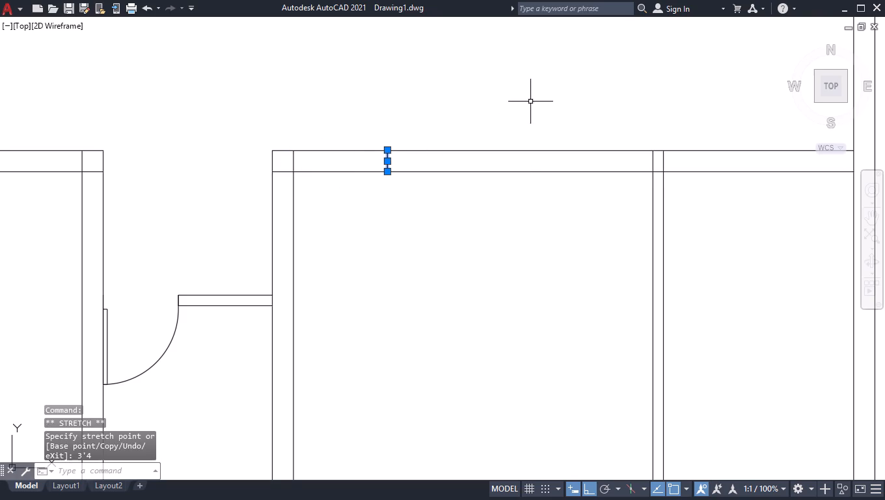
left_click_drag(516, 113, 510, 120, "shift")
left_click(321, 221, "shift")
Trim both horizontal wall lines between the middle room's left wall and the short line to open the doorway.
type("tr")
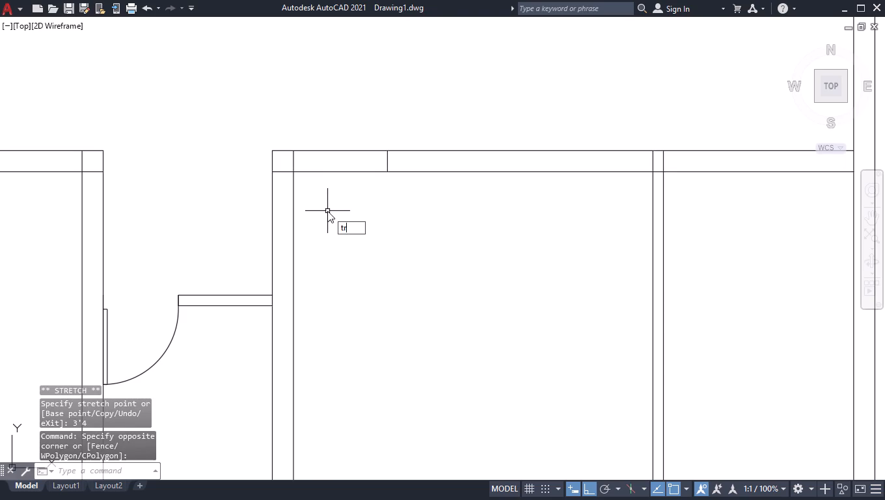
key("Return")
left_click_drag(361, 129, 359, 135)
left_click(338, 220)
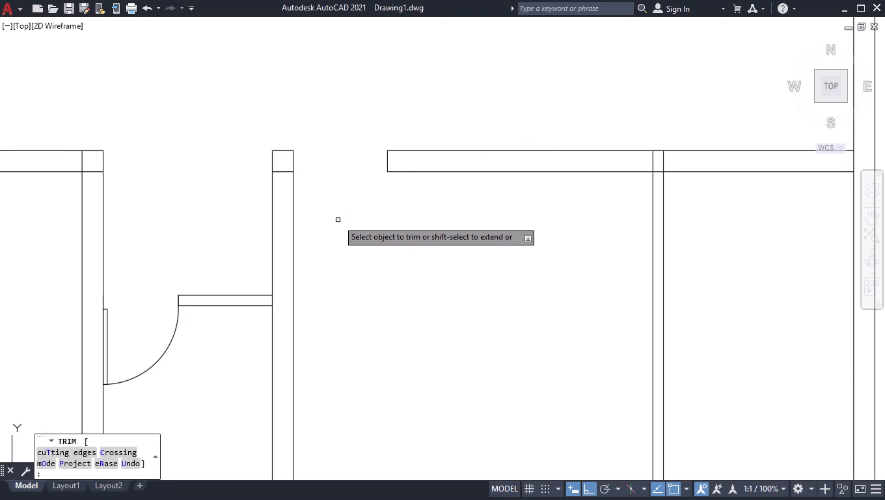
key("Return")
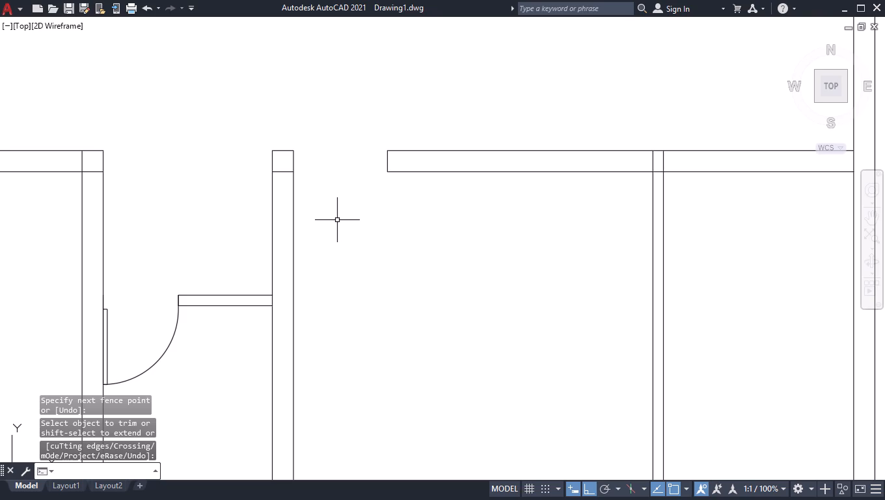
Copy the partition door block to the upper left corner of the new doorway.
type("co")
key("Return")
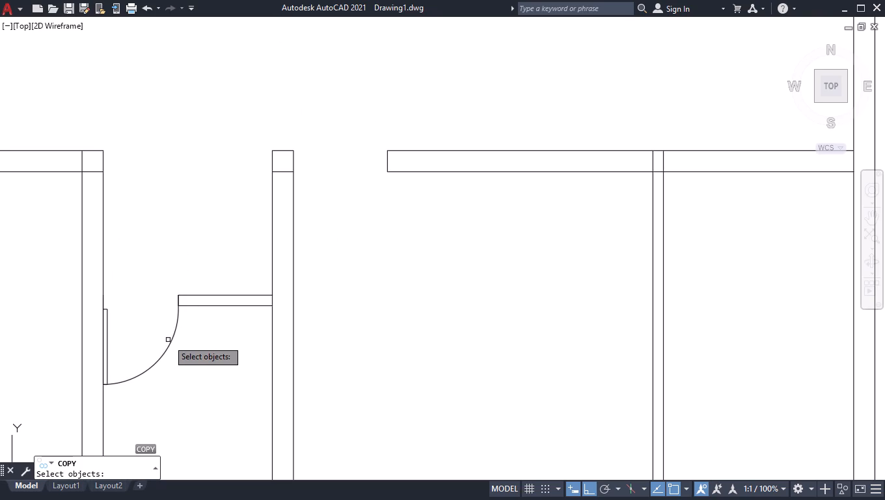
left_click(170, 345)
key("Return")
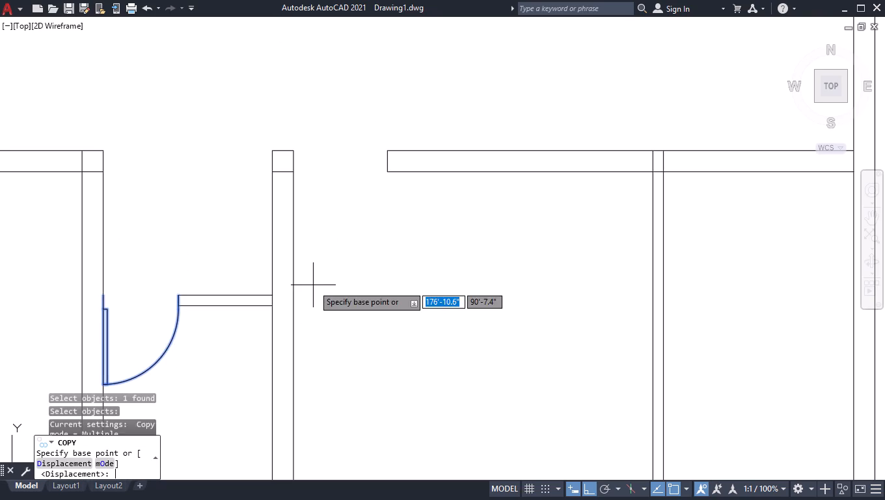
left_click(101, 294)
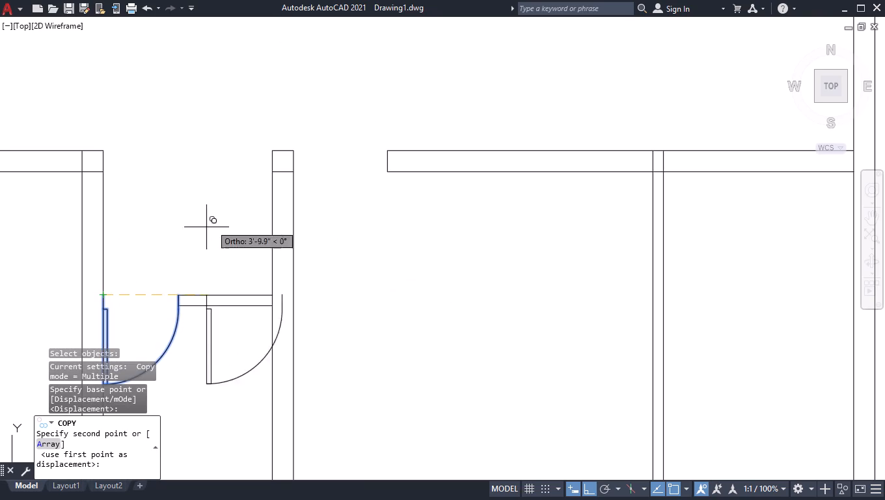
left_click(290, 152)
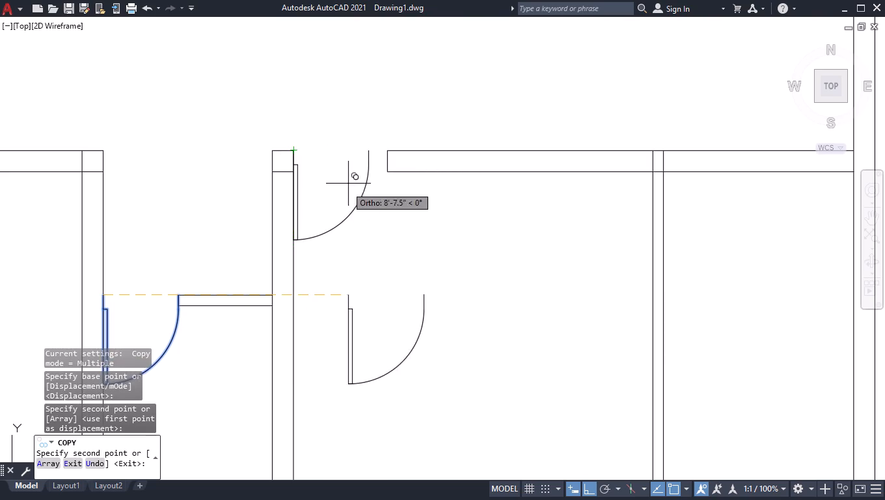
key("space")
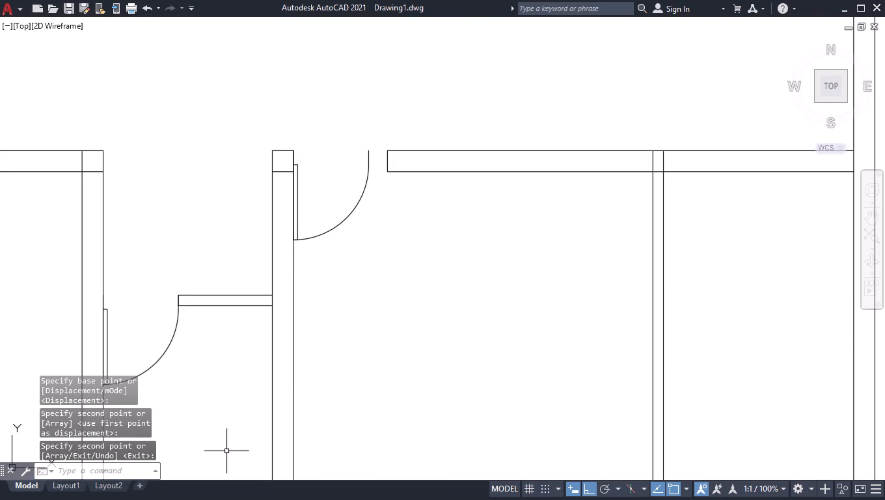
Stretch the copied door block's width to reach the right end of the new doorway.
left_click(351, 216)
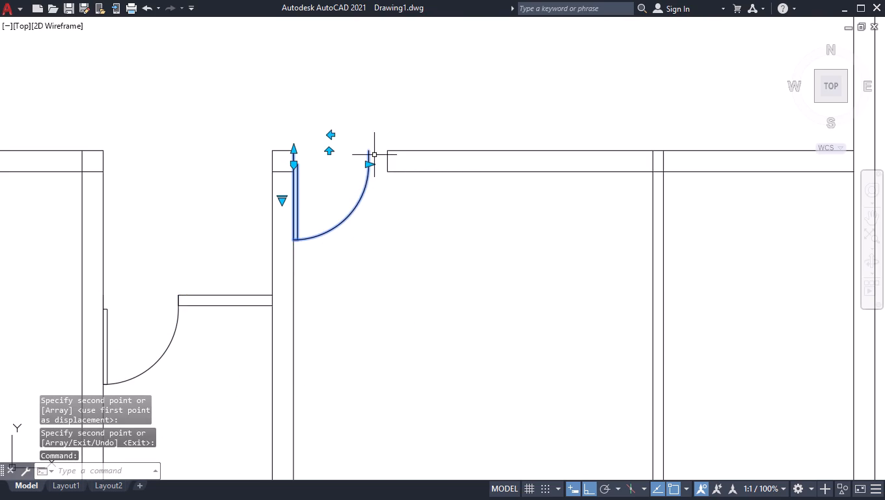
scroll(368, 155, "up", 5)
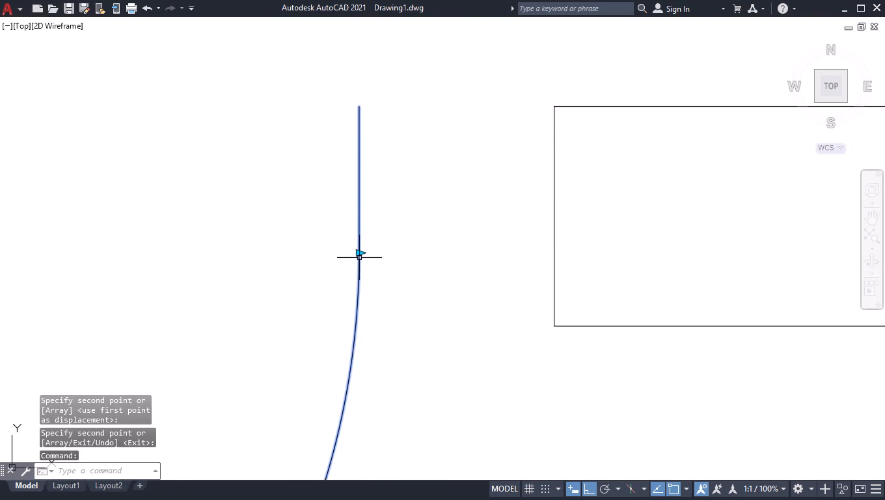
left_click(359, 254)
left_click(538, 247)
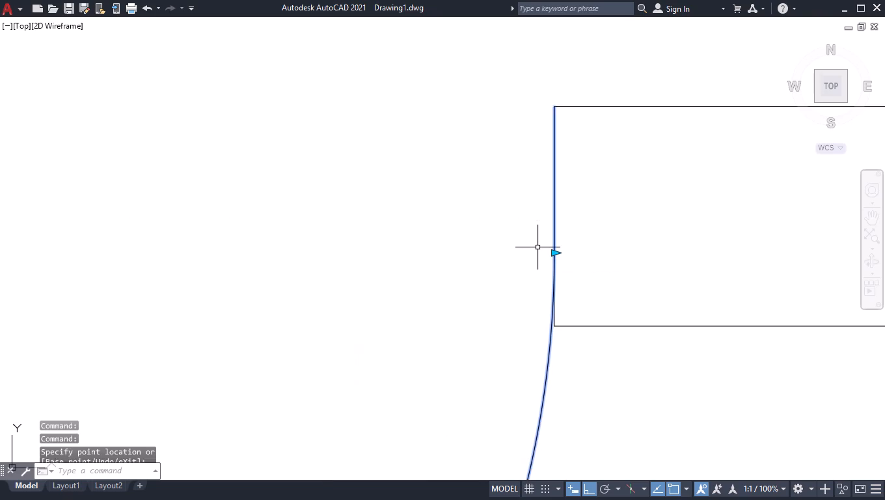
left_click(674, 215, "shift")
left_click(446, 312, "shift")
Offset the inner line of the narrow right-hand room's bottom wall 11' upward into the room.
scroll(446, 312, "down", 3)
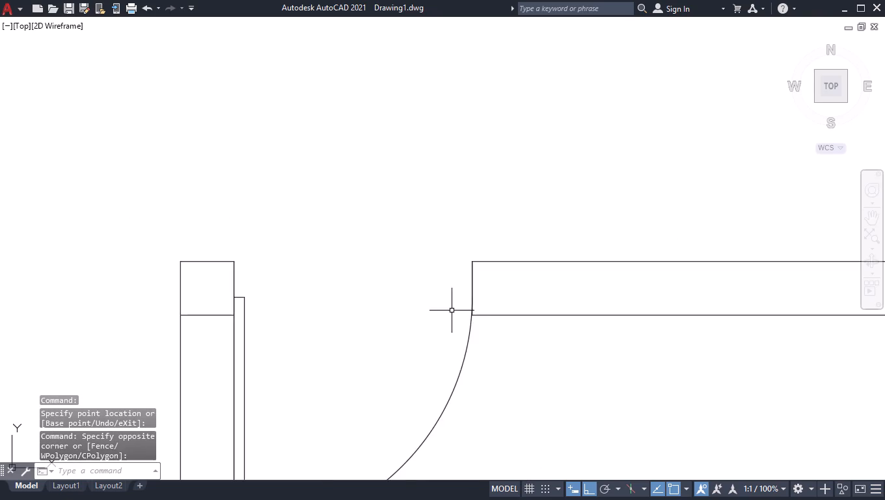
scroll(461, 302, "down", 6)
scroll(526, 350, "up", 1)
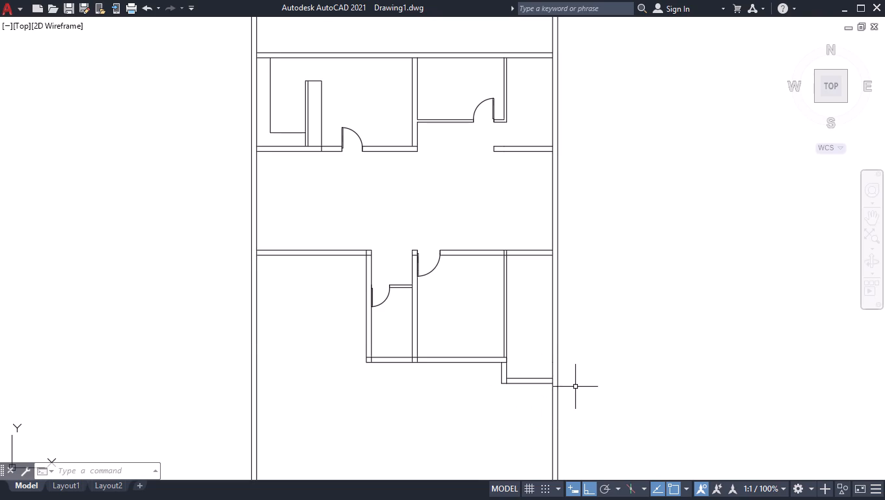
scroll(577, 382, "up", 1)
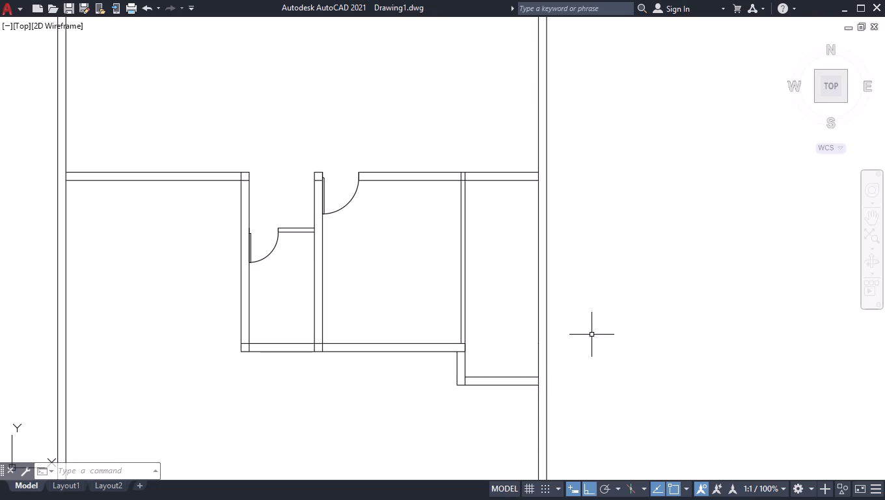
type("offf")
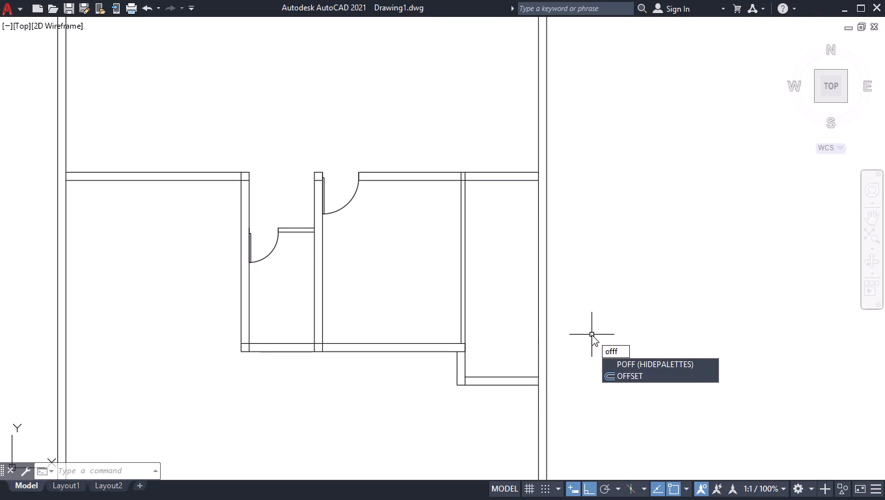
key("BackSpace")
key("Return")
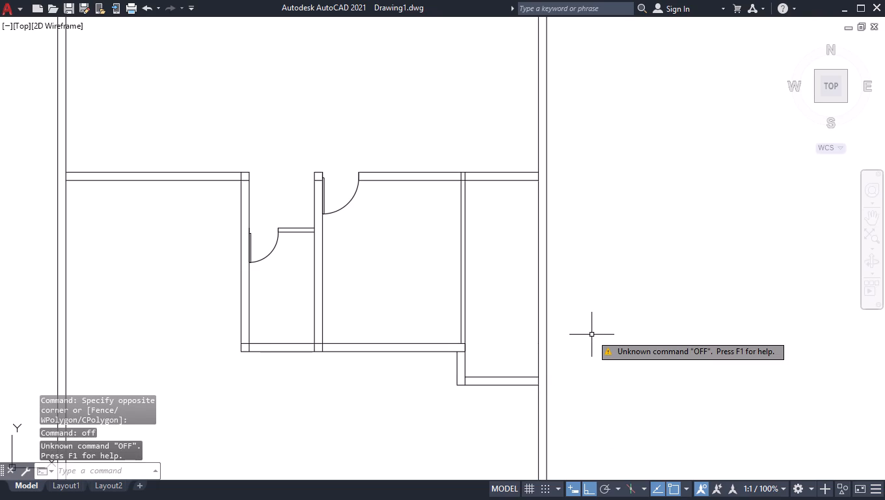
type("off")
key("Return")
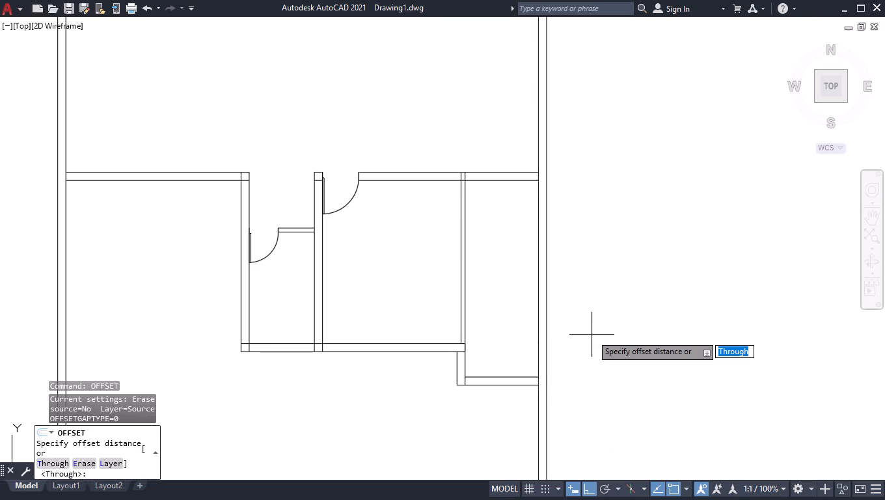
type("11'")
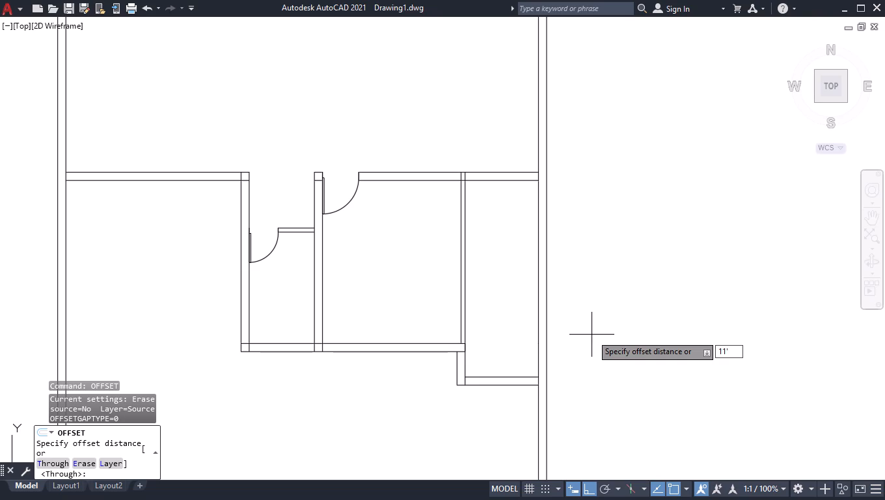
key("Return")
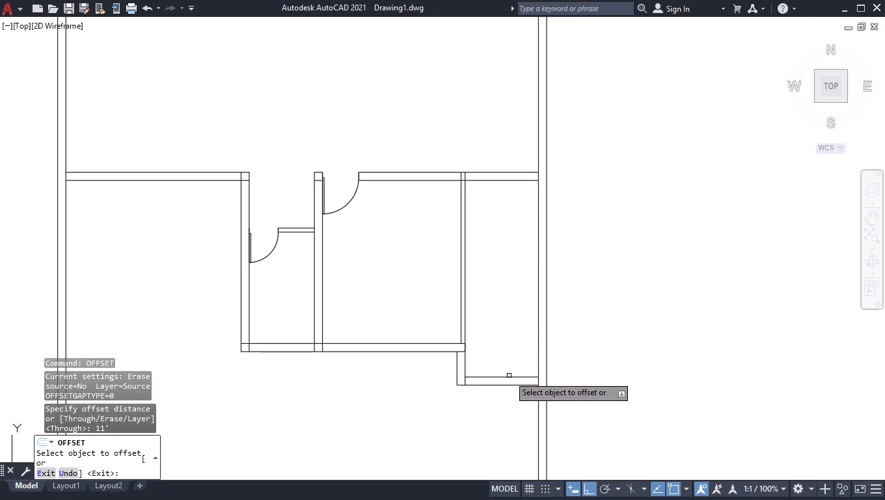
left_click(509, 376)
left_click(513, 290)
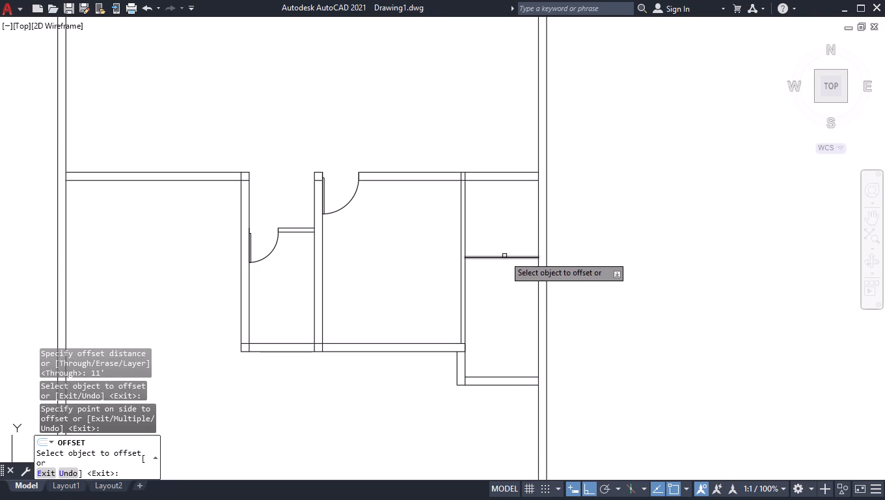
Offset the new horizontal line in the narrow right-hand room 4.5" upward to form a partition.
left_click(504, 255)
left_click(504, 258)
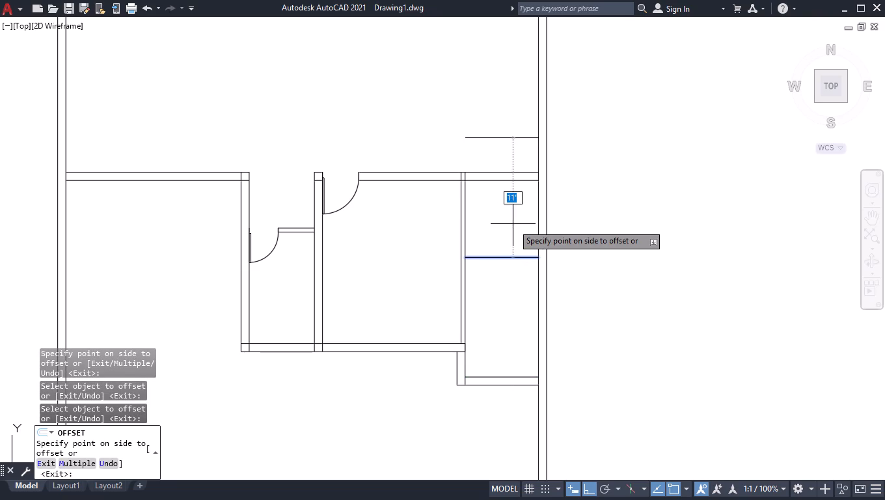
type("4.5")
key("Return")
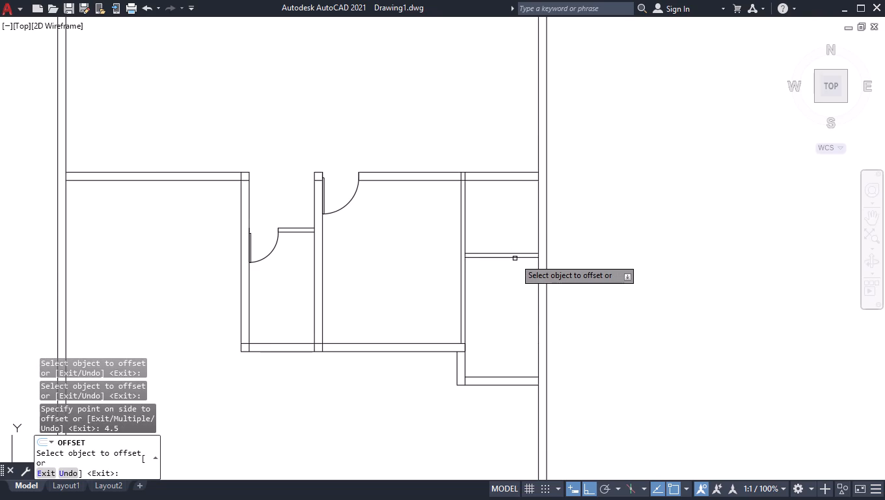
key("Return")
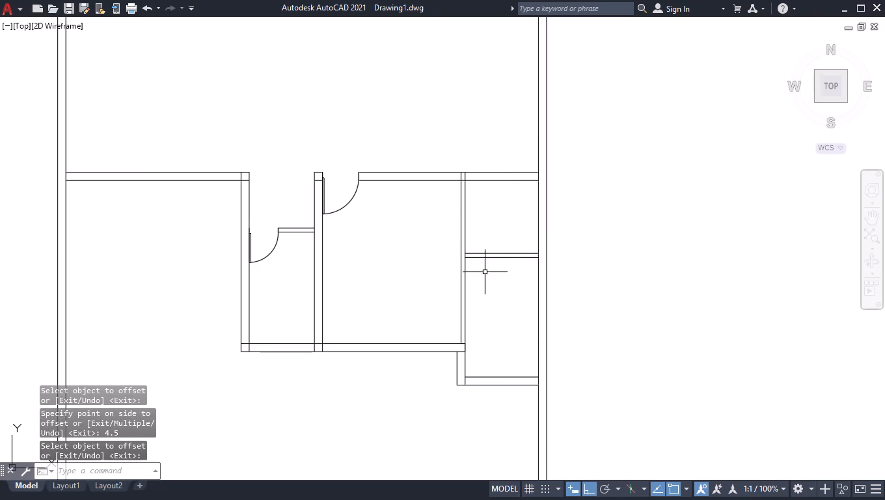
Draw a short vertical line across the left end of the new partition, joining its two horizontal lines.
scroll(532, 251, "up", 3)
key("l")
key("Return")
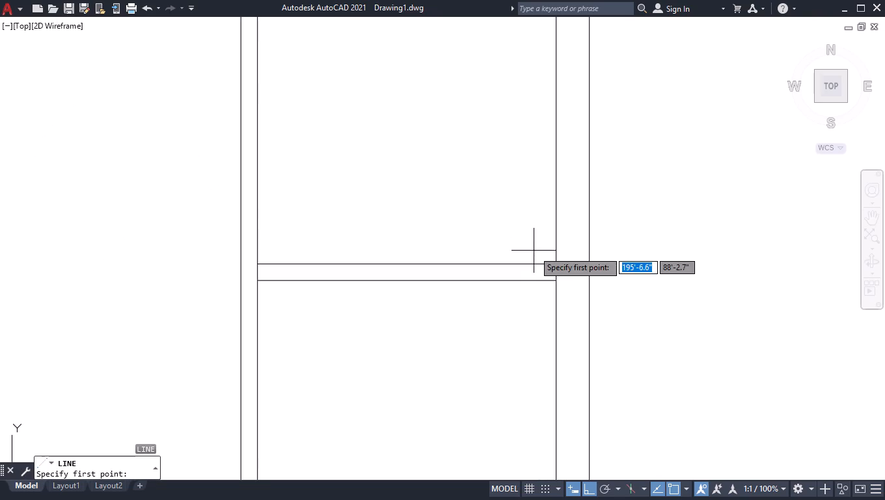
left_click(258, 263)
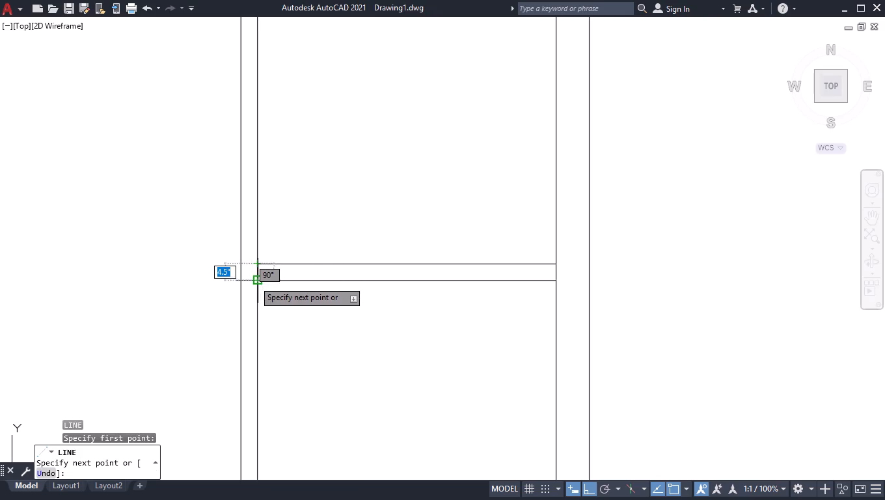
left_click(255, 281)
key("space")
Move the short vertical line 2'4" along the partition, away from the room's left wall.
left_click(258, 269)
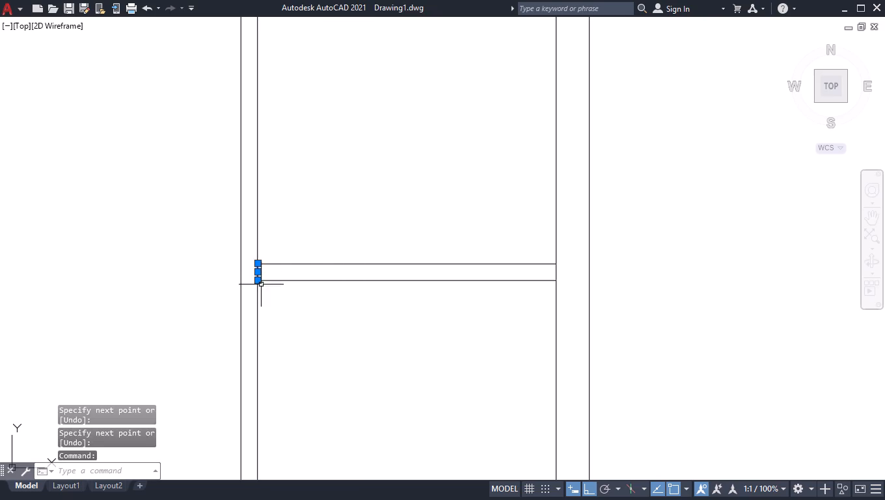
left_click(257, 272)
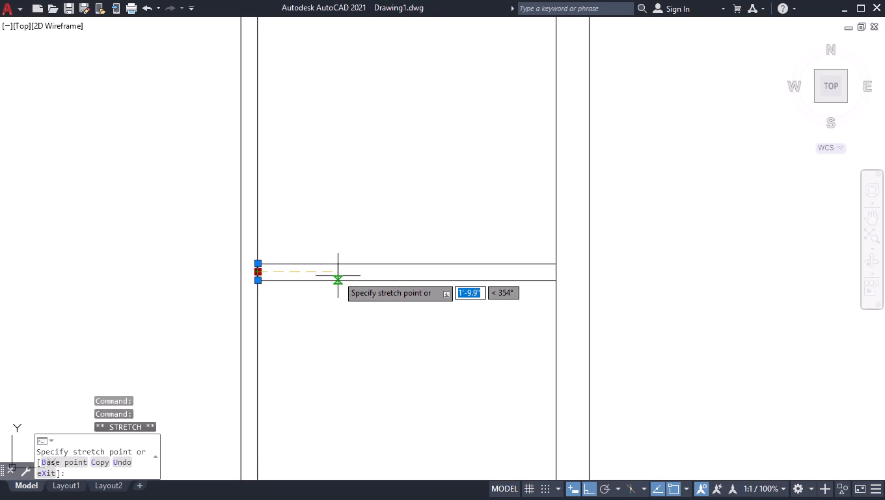
type("2'4")
key("Return")
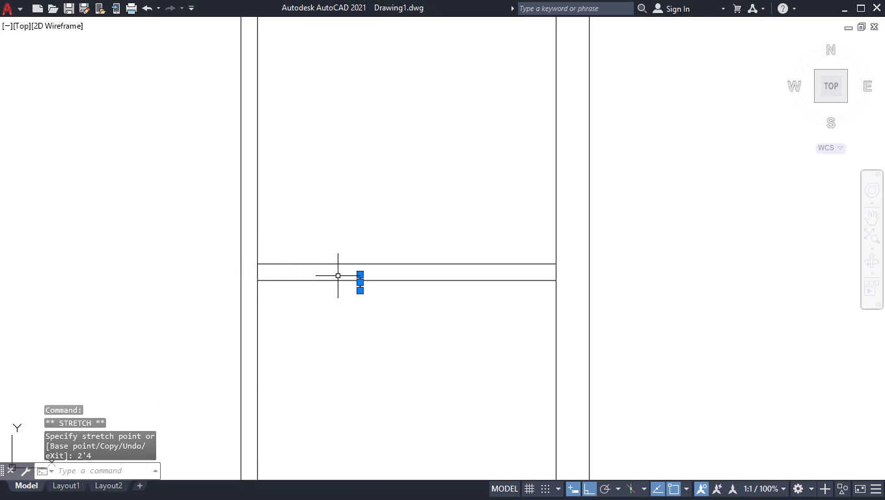
Insert a Door - Imperial block in the open space left of the narrow room's partition.
key("ctrl+3")
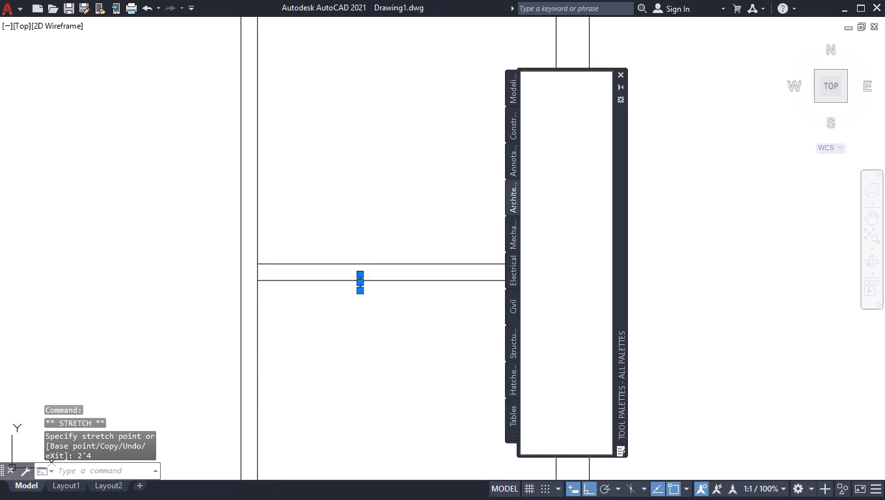
left_click(567, 112)
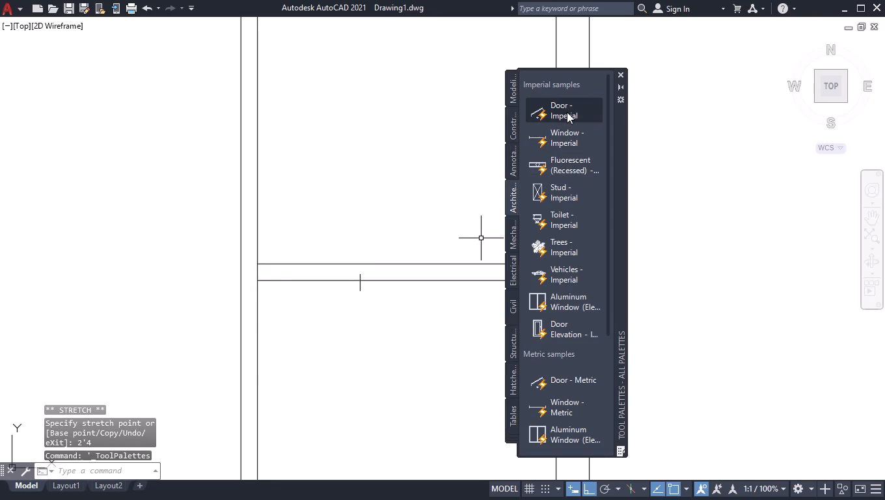
left_click(90, 265)
left_click(619, 75)
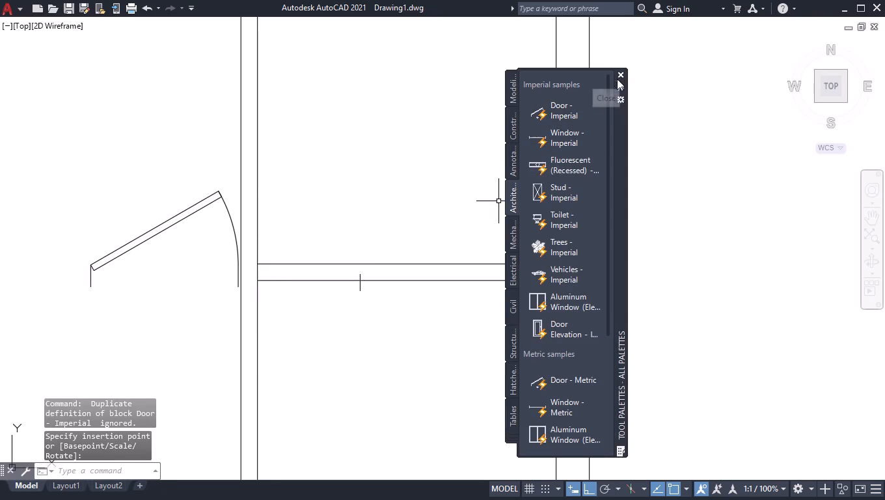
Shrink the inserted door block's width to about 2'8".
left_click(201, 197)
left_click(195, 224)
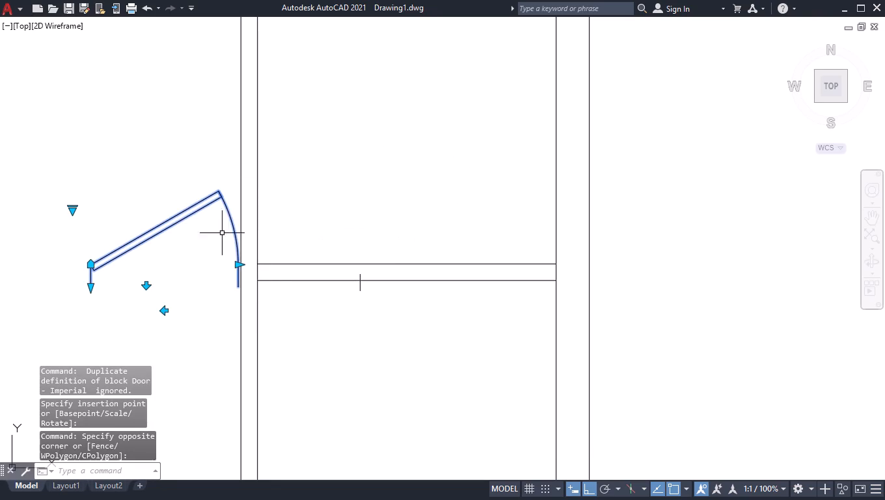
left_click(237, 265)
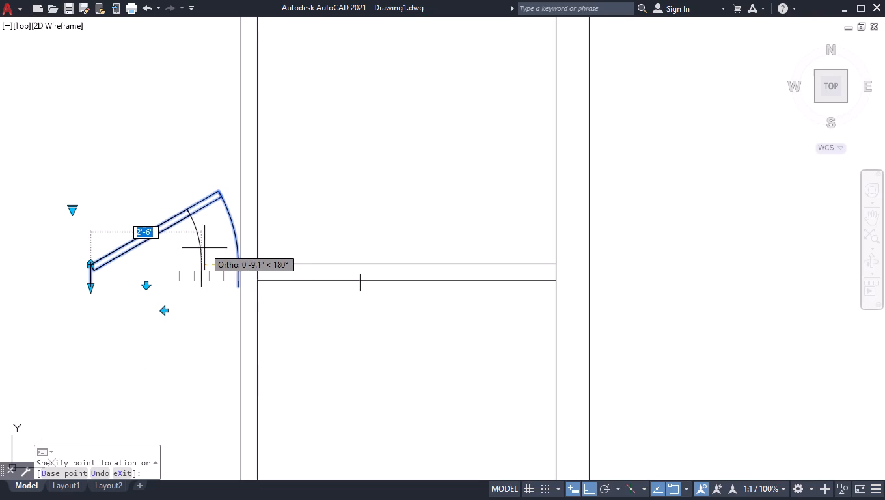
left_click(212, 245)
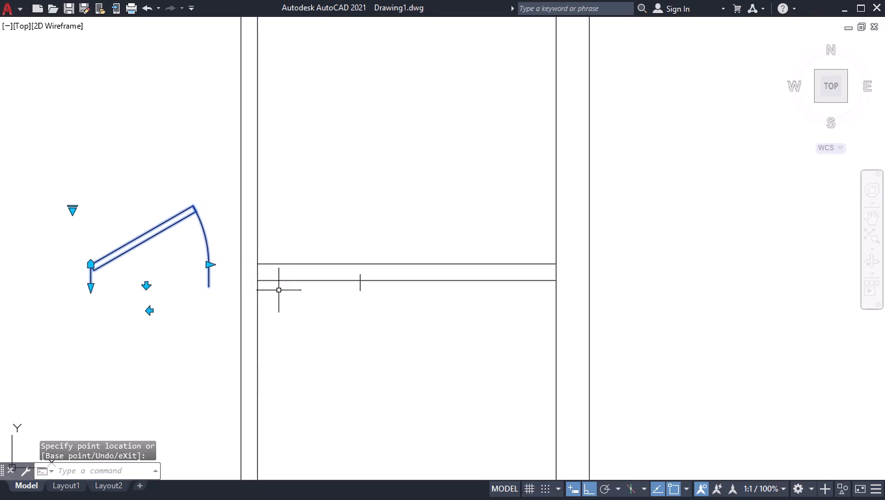
Stretch both ends of the short vertical line so they meet the partition's upper and lower lines.
scroll(364, 288, "up", 2)
left_click(351, 278)
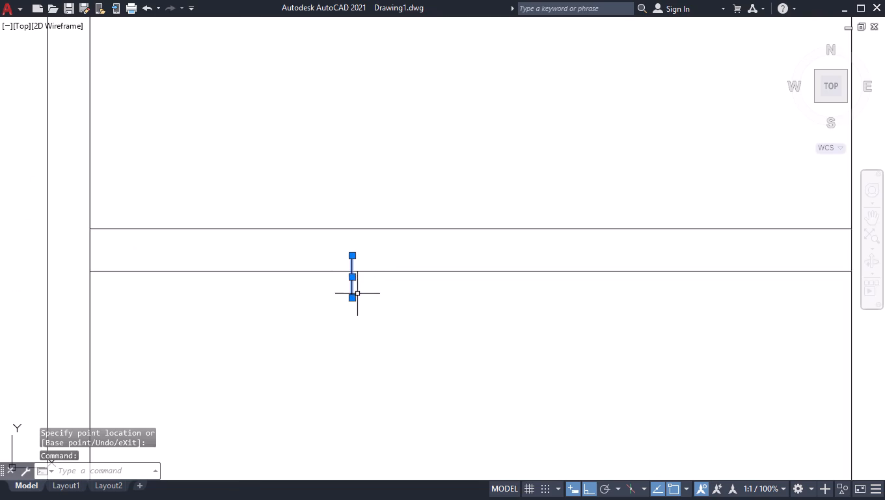
left_click_drag(355, 257, 355, 240)
left_click(353, 230)
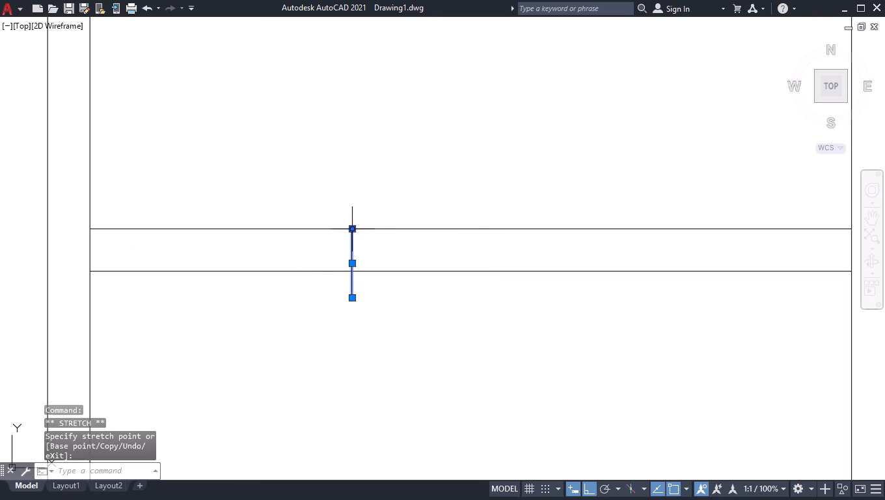
left_click(355, 301)
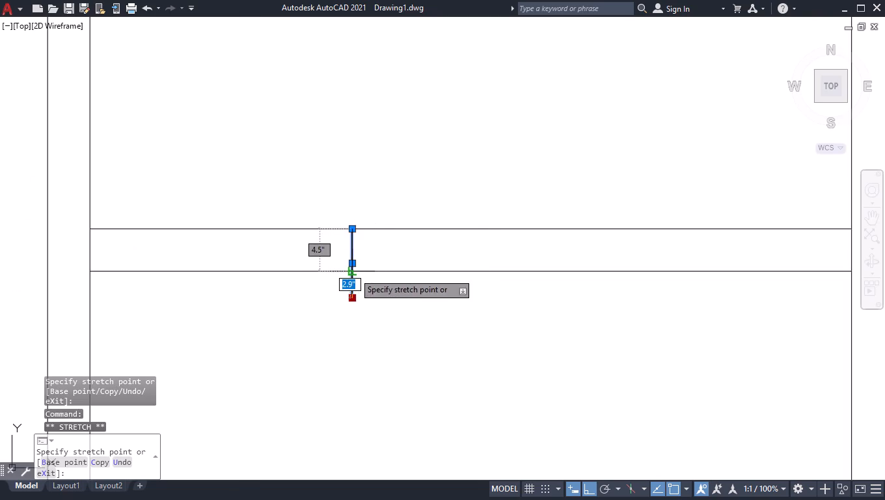
left_click(354, 273)
left_click(388, 204)
left_click(340, 290, "shift")
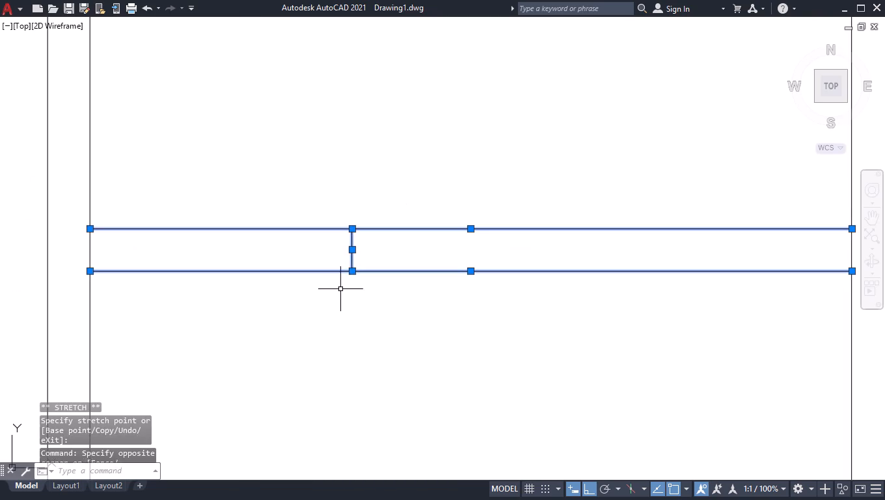
left_click(497, 175, "shift")
left_click(225, 361, "shift")
Set the new door block to Open 90º and flip it so it swings downward.
scroll(241, 354, "down", 2)
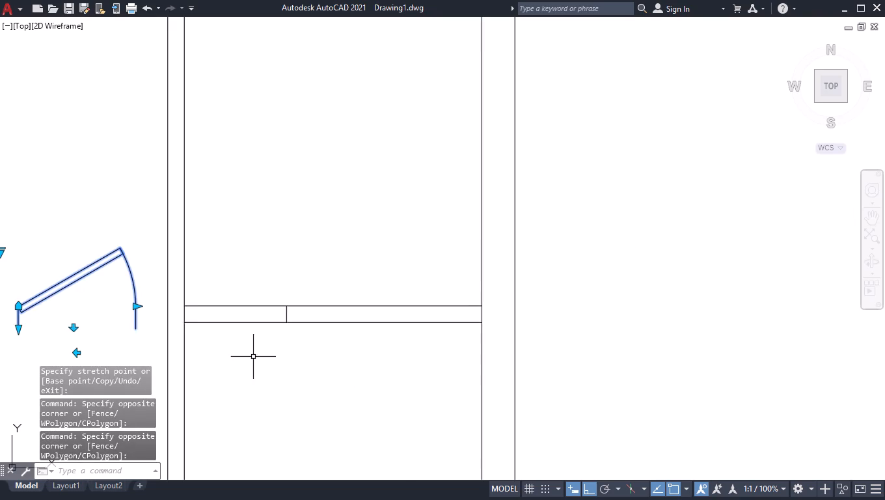
scroll(335, 346, "down", 2)
left_click(204, 310)
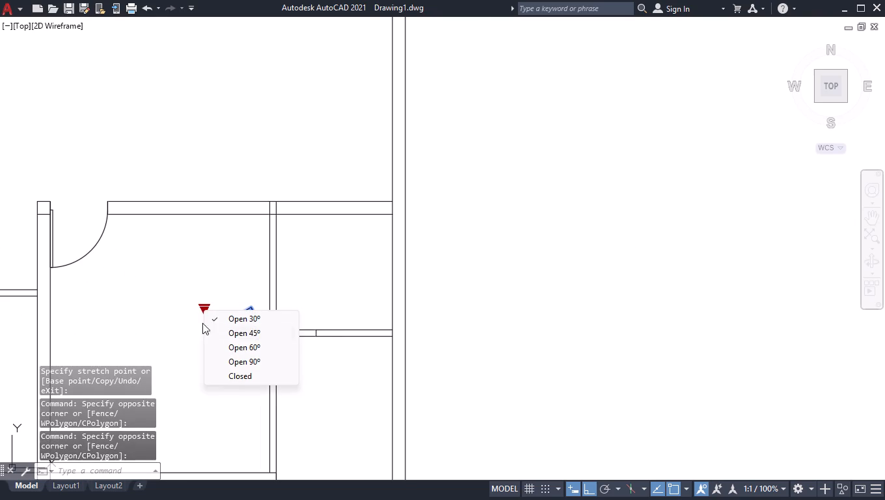
left_click(216, 361)
scroll(215, 333, "up", 1)
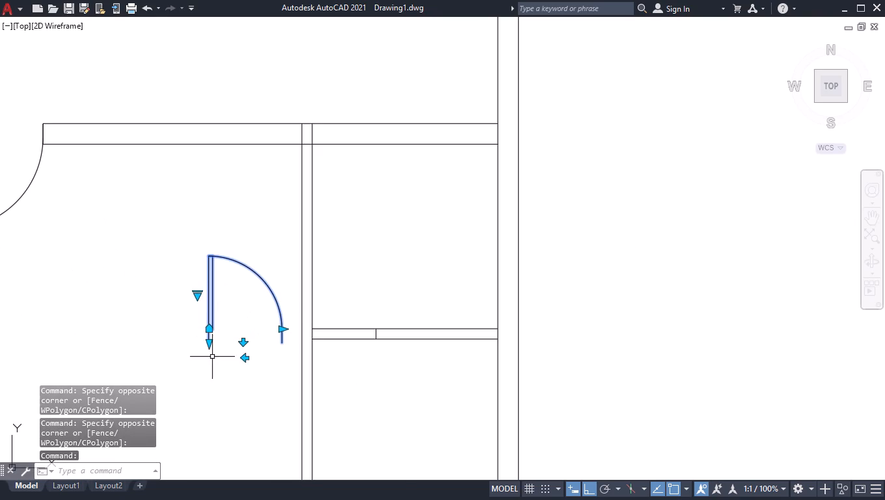
left_click(245, 342)
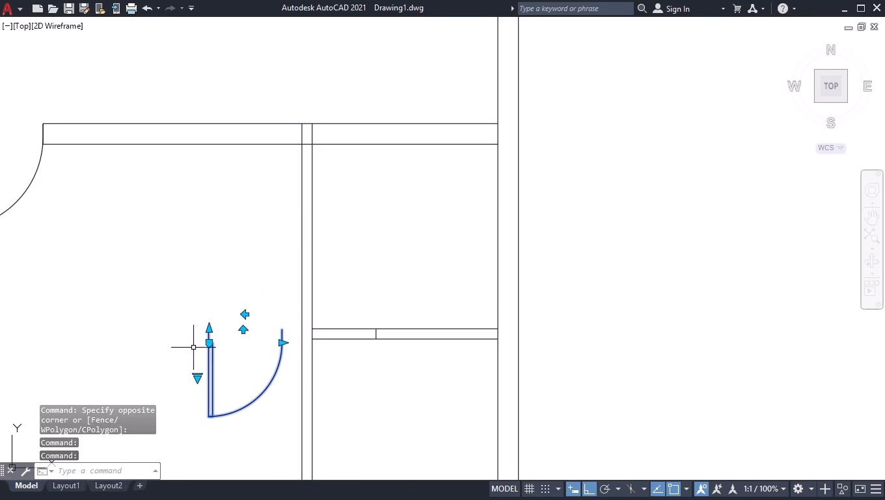
Move the door block by its upper left corner to the partition's upper left corner at the room's left wall.
type("mov")
key("Return")
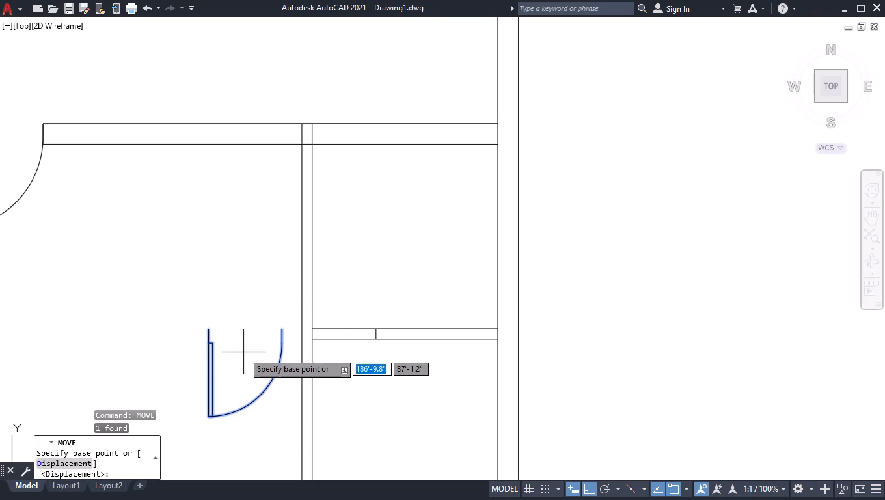
left_click(211, 331)
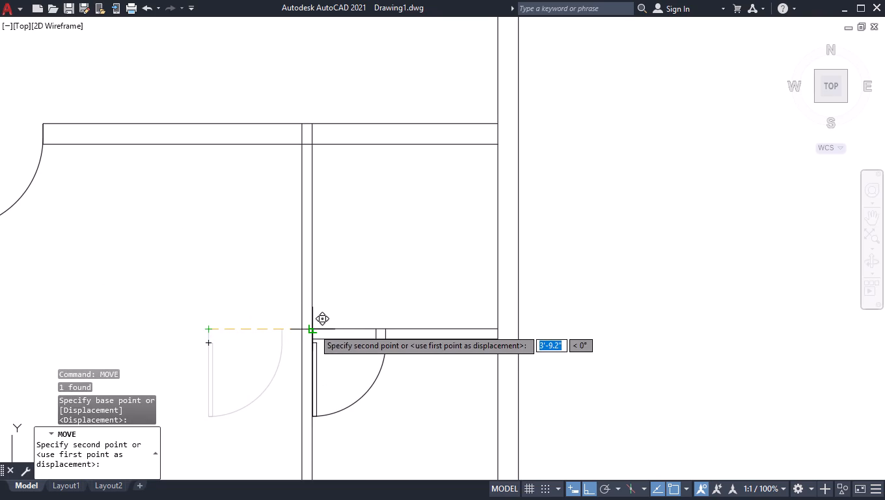
left_click(314, 328)
Resize the moved door block to a width of 2'4".
scroll(390, 337, "up", 2)
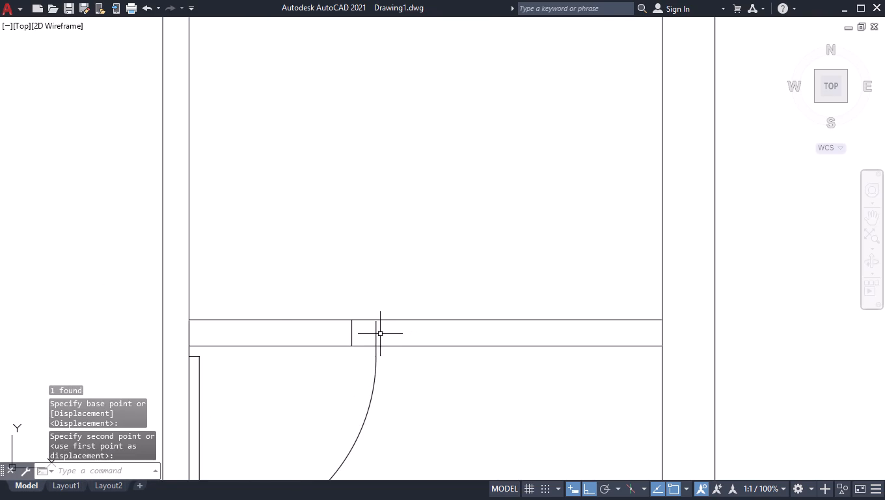
left_click(377, 334)
scroll(376, 343, "up", 2)
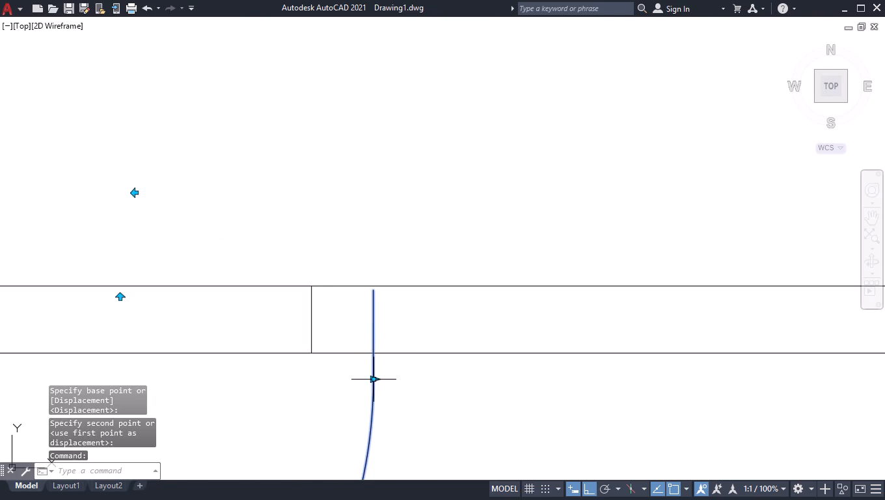
left_click(372, 380)
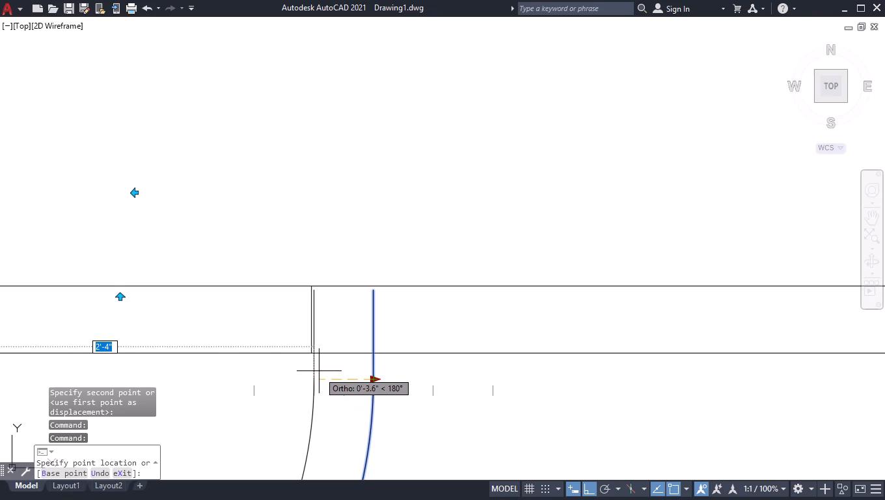
left_click(320, 371)
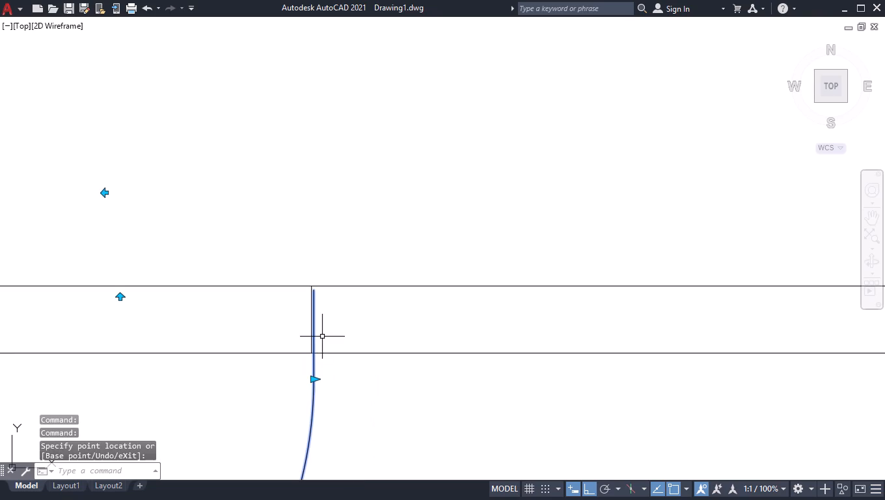
left_click_drag(338, 317, 334, 323, "shift")
left_click(289, 385)
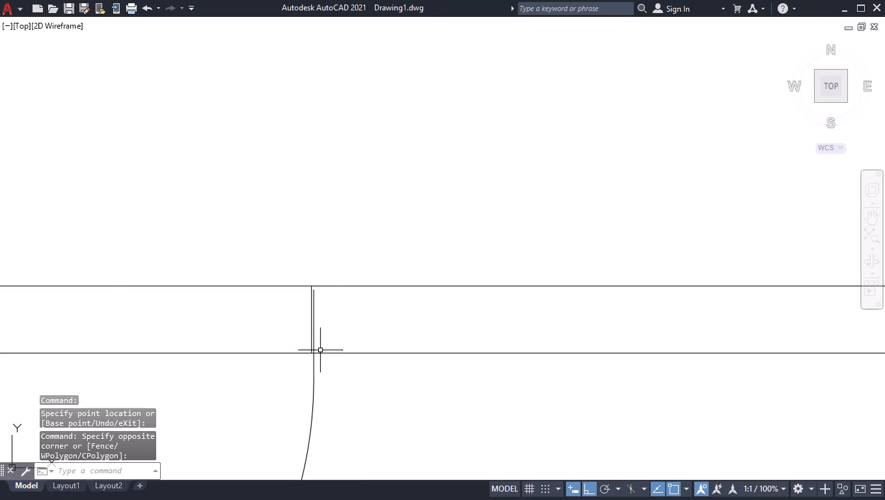
Move the short vertical line slightly right so it aligns with the door block's right jamb.
left_click(312, 331)
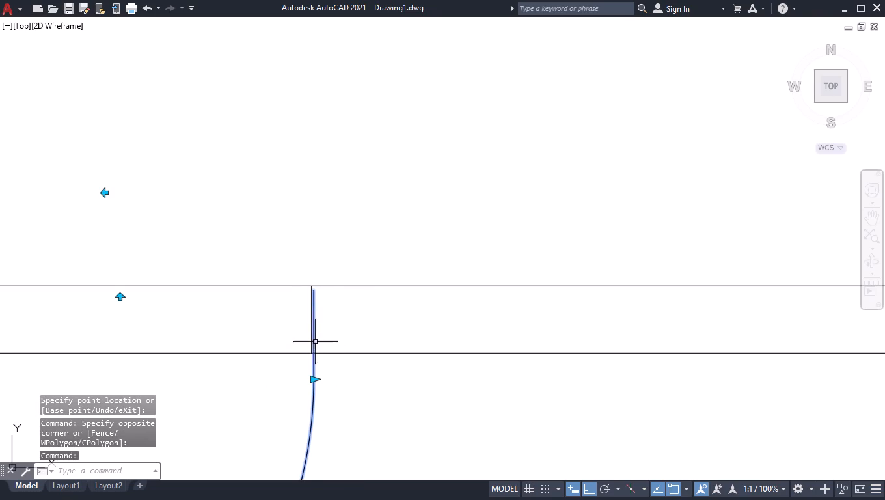
left_click(336, 327, "shift")
left_click(302, 374, "shift")
scroll(315, 342, "up", 2)
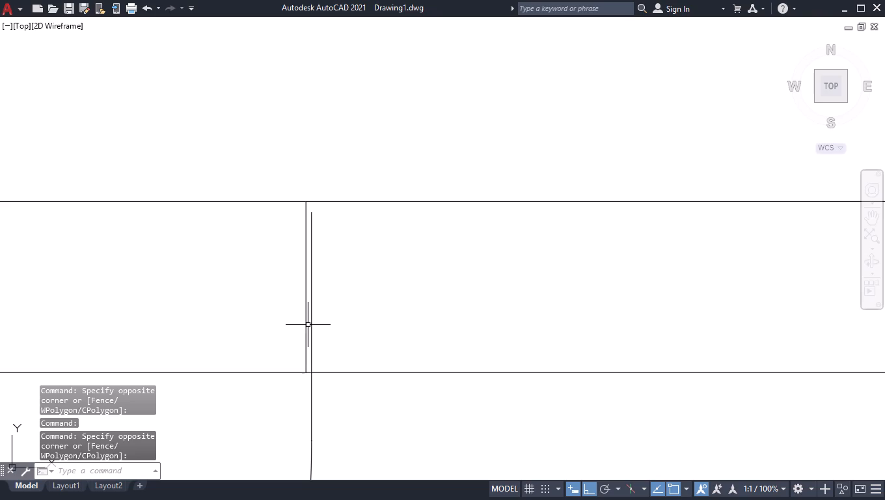
left_click(305, 320)
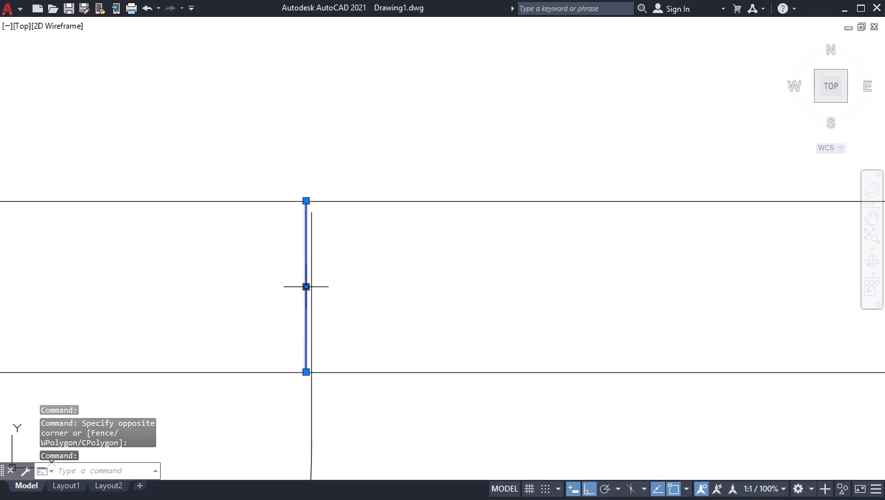
left_click(306, 286)
left_click(314, 283)
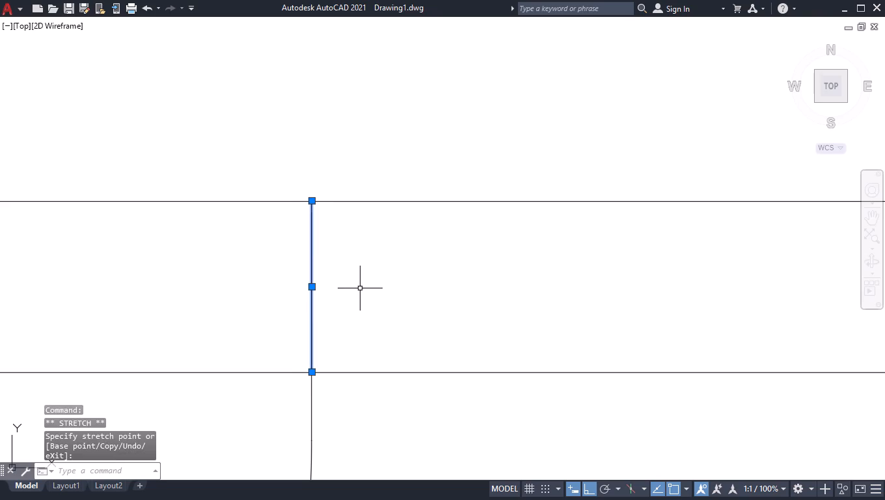
left_click(398, 264, "shift")
left_click(289, 372, "shift")
Move the 2'4" door block up by its upper left corner onto the partition's upper left corner at the room's left wall.
scroll(476, 372, "down", 5)
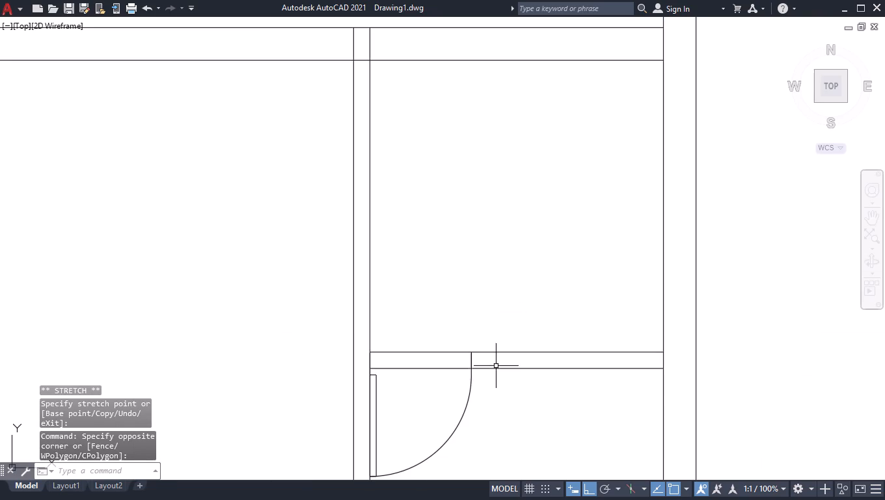
scroll(477, 363, "up", 6)
left_click(410, 324)
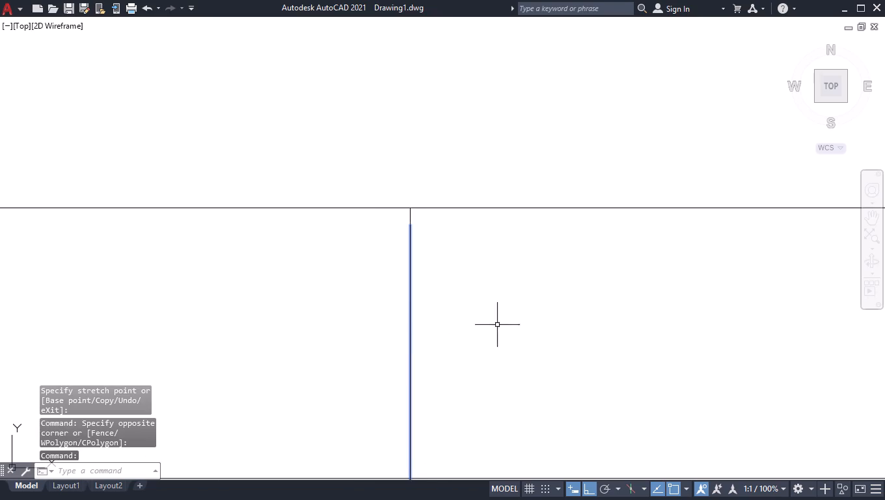
scroll(491, 329, "down", 4)
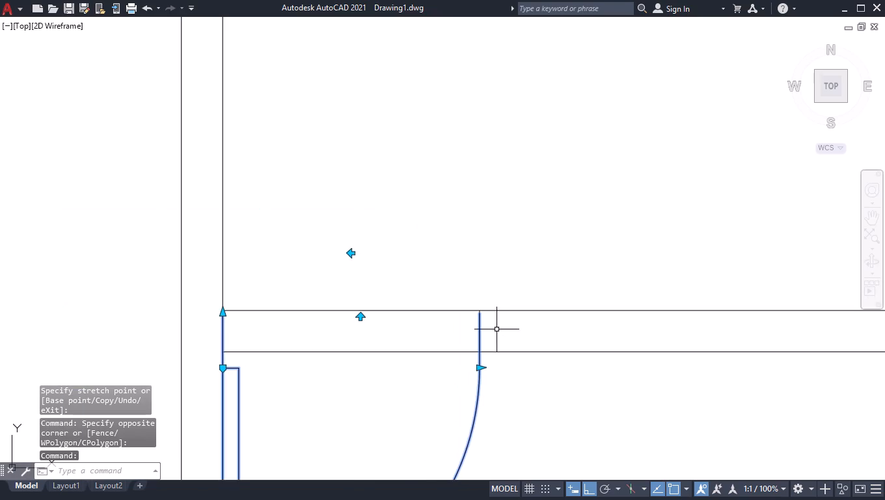
scroll(504, 320, "up", 3)
scroll(385, 312, "up", 4)
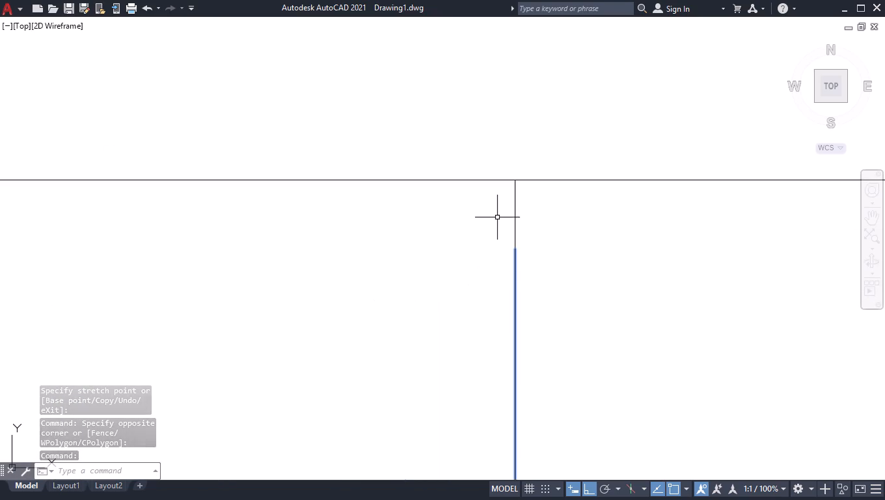
scroll(522, 233, "down", 7)
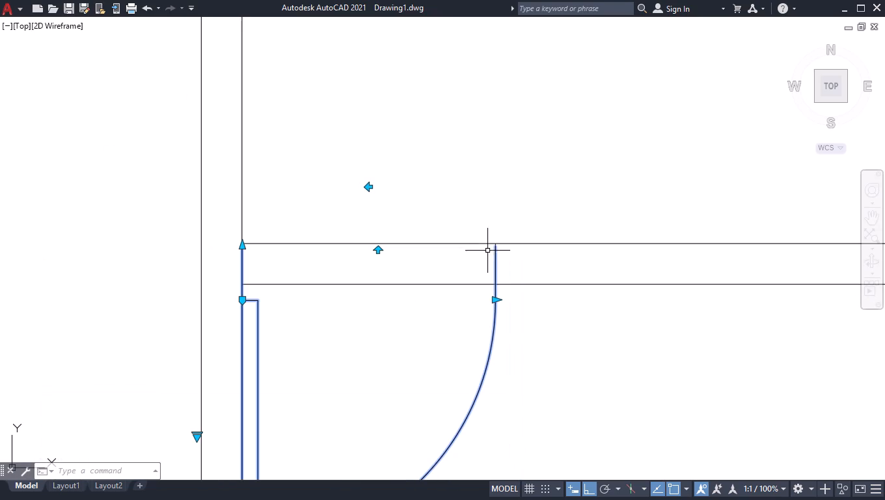
scroll(258, 242, "up", 2)
scroll(192, 258, "up", 3)
scroll(245, 253, "up", 2)
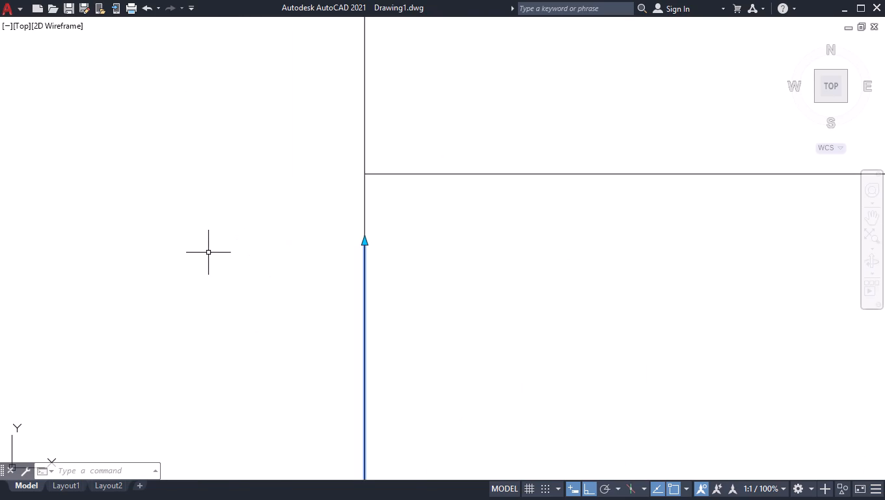
type("mov")
key("Return")
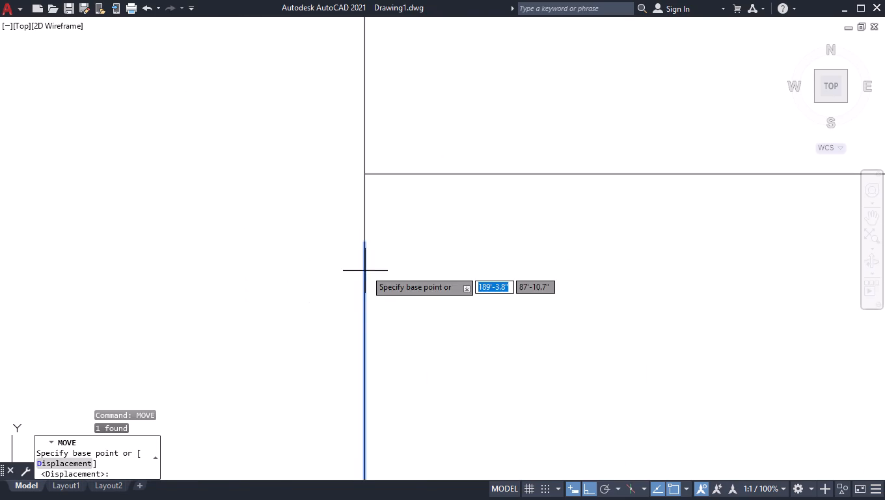
left_click(362, 242)
left_click(363, 174)
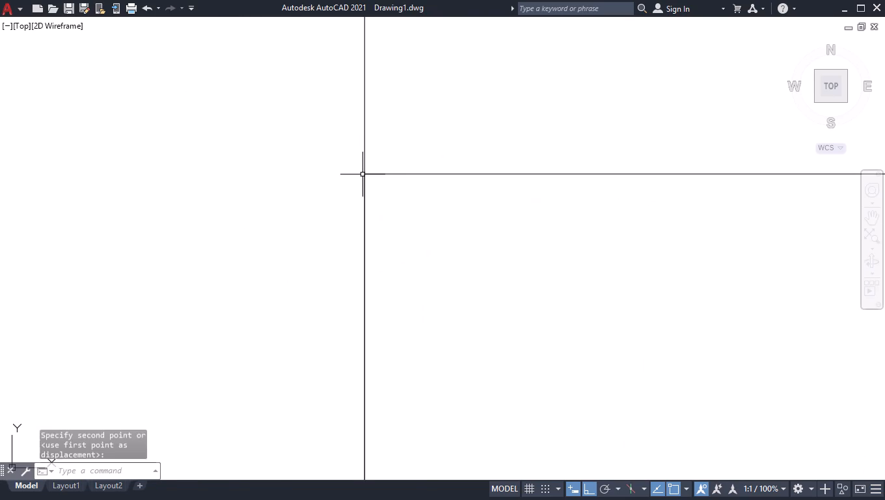
scroll(429, 346, "down", 5)
scroll(574, 359, "down", 1)
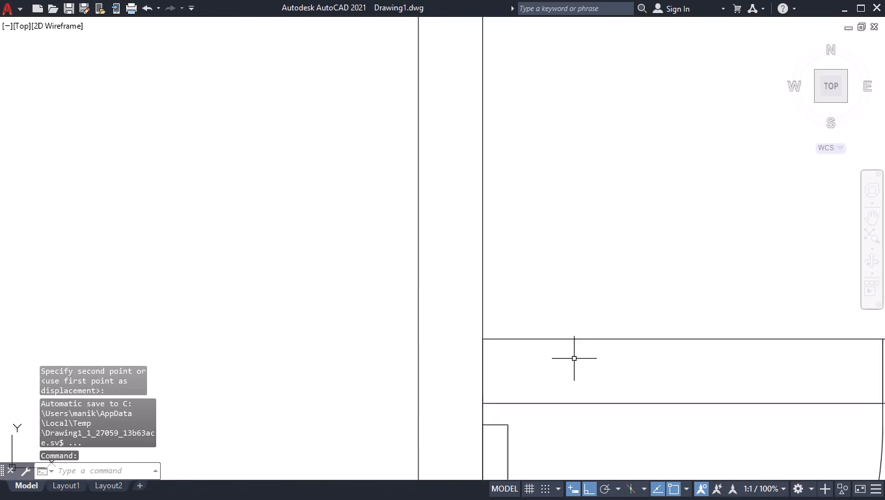
scroll(574, 359, "down", 3)
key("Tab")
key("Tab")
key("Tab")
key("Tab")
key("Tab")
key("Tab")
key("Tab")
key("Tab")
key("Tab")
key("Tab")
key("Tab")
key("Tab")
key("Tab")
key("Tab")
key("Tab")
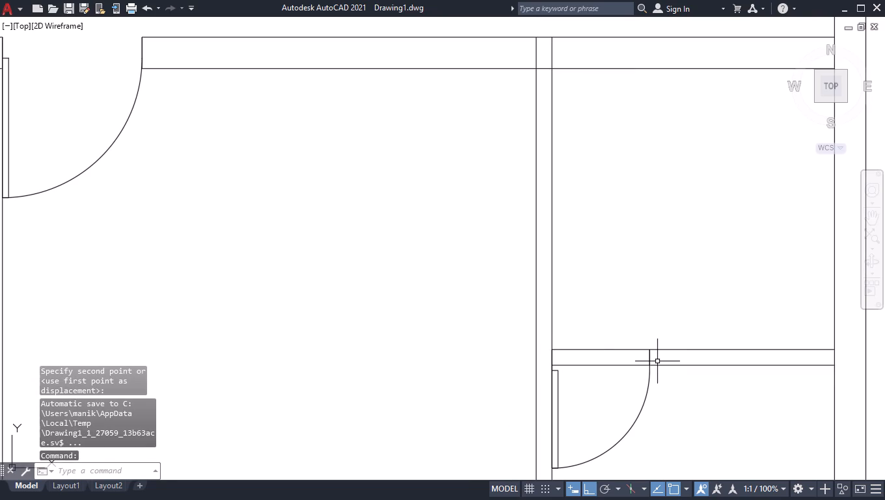
Trim both partition lines across the 2'4" door opening between the room's left wall and the door's right jamb.
type("tr")
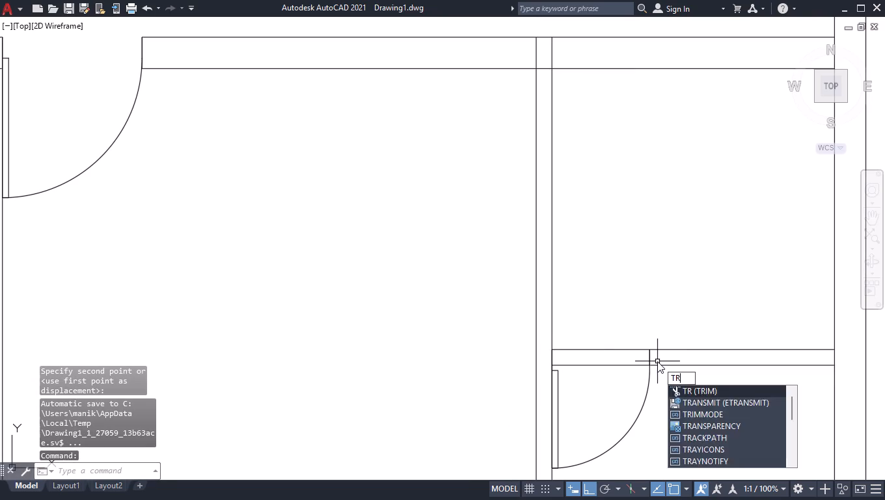
key("Return")
left_click(631, 342)
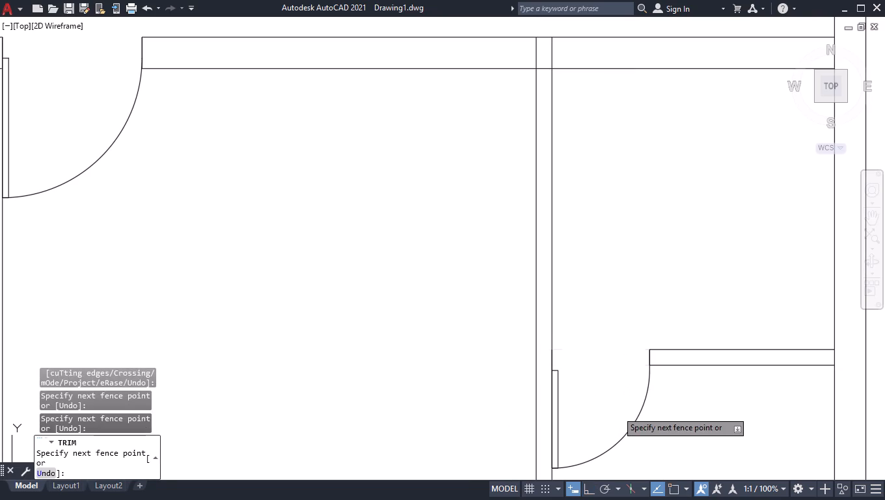
left_click(617, 411)
key("Return")
scroll(574, 318, "down", 2)
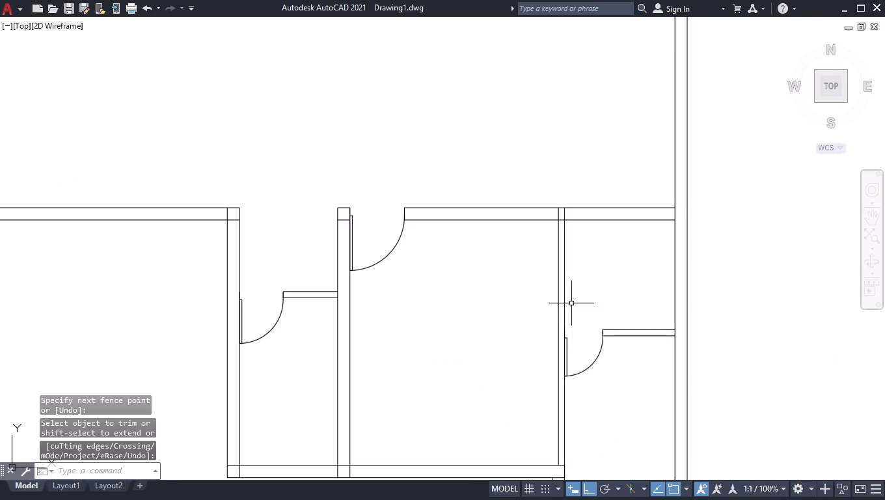
scroll(571, 303, "down", 1)
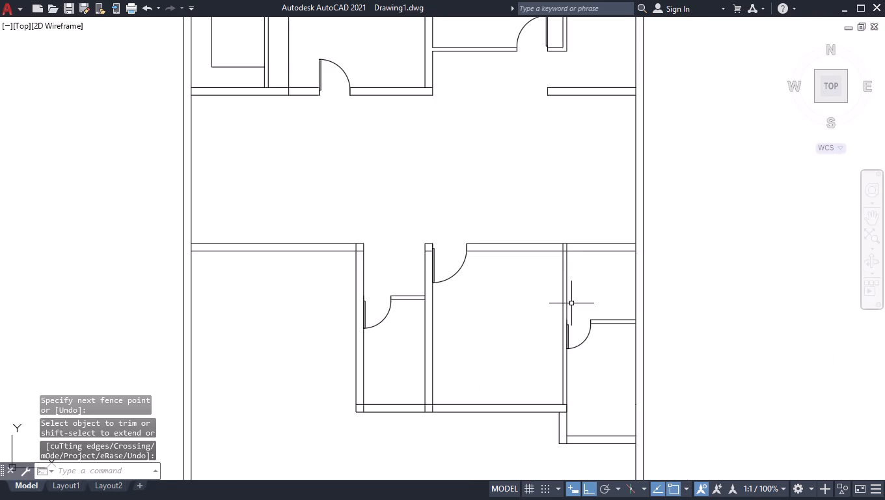
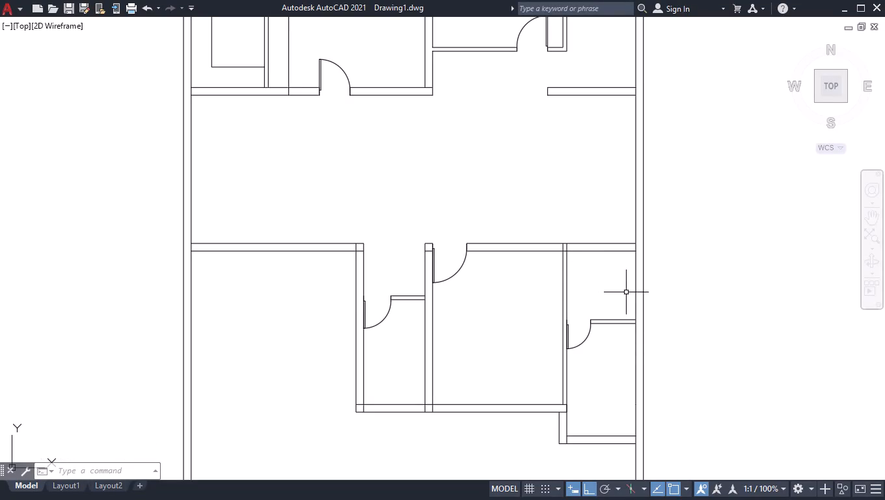
Break the right outer wall's inner line at the top edge of the short partition beside the 2'4" door.
scroll(636, 295, "up", 1)
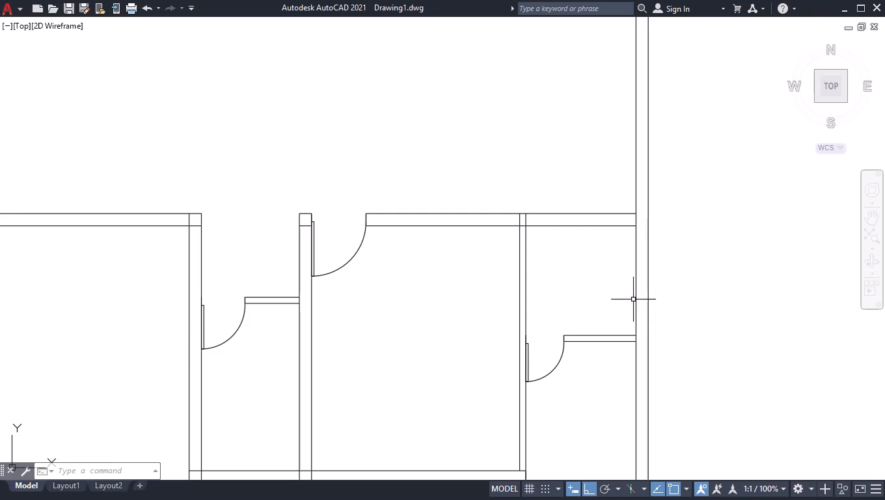
type("br")
key("Down")
key("Return")
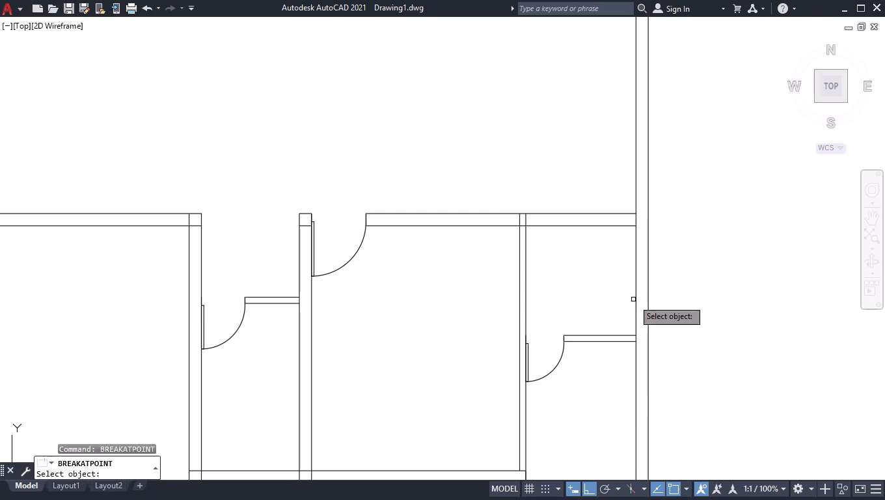
left_click(636, 244)
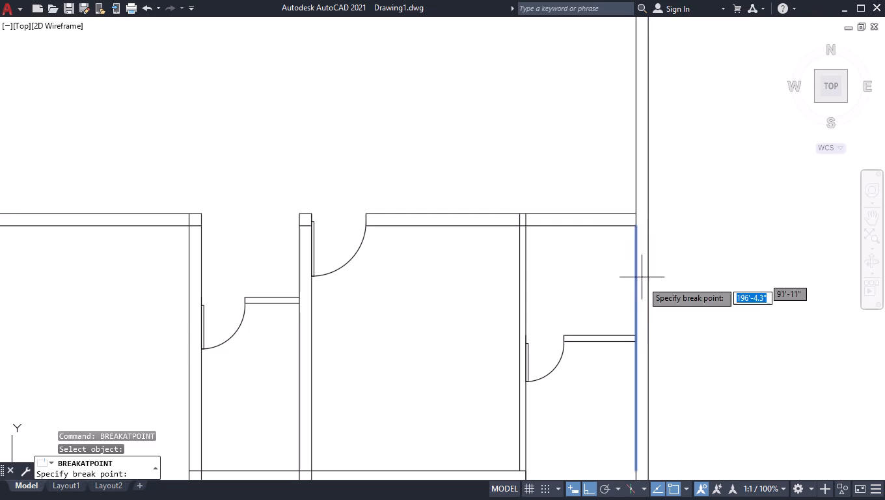
left_click(635, 333)
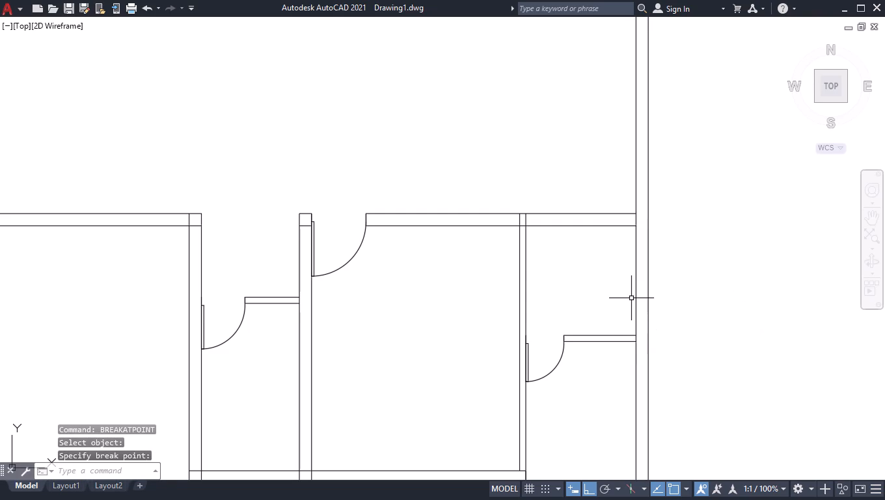
Offset the upper piece of the broken inner wall line 2' into the room as a counter edge.
type("off")
key("Return")
type("2'")
key("Return")
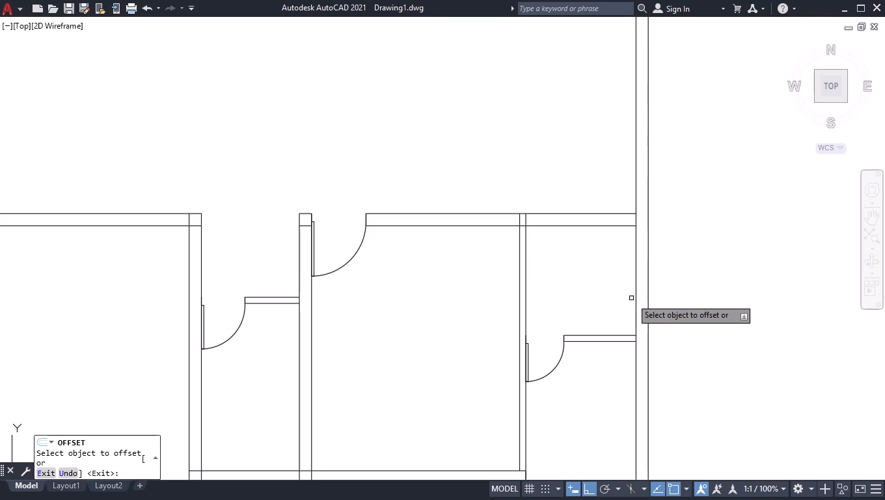
left_click(638, 255)
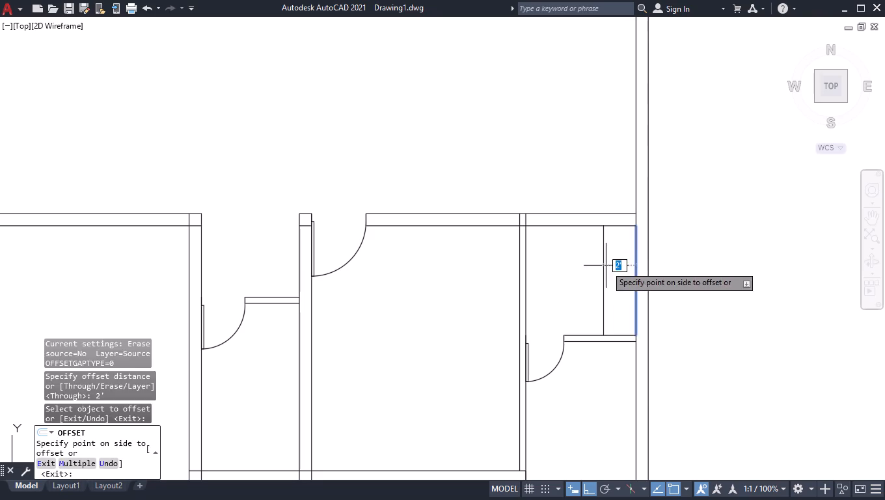
left_click(606, 266)
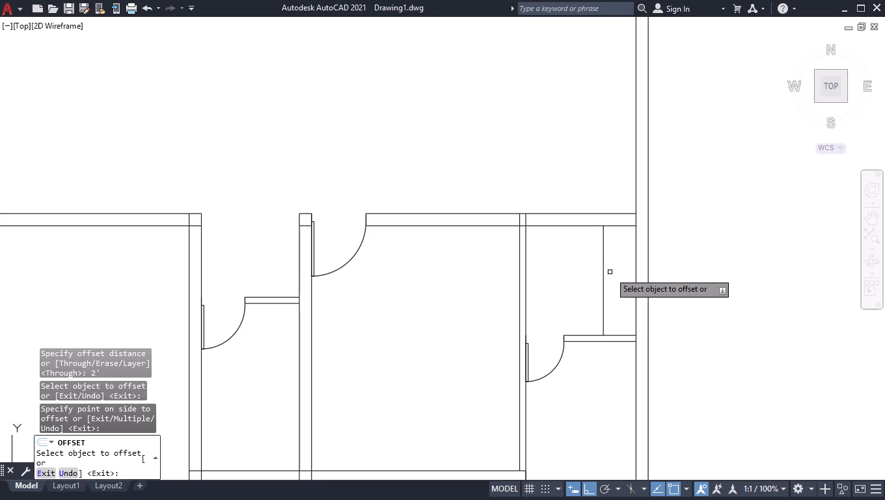
key("Return")
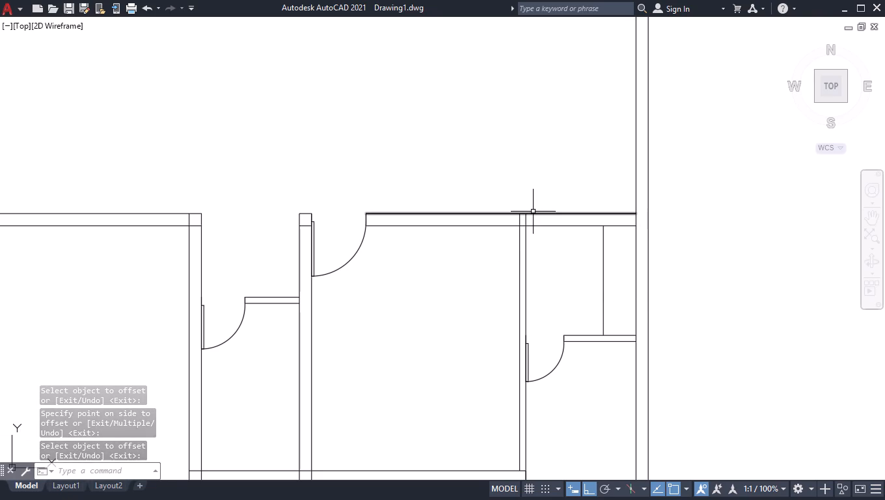
Draw a short line across the vertical partition where it meets the lower face of the horizontal 9" wall.
key("l")
key("Return")
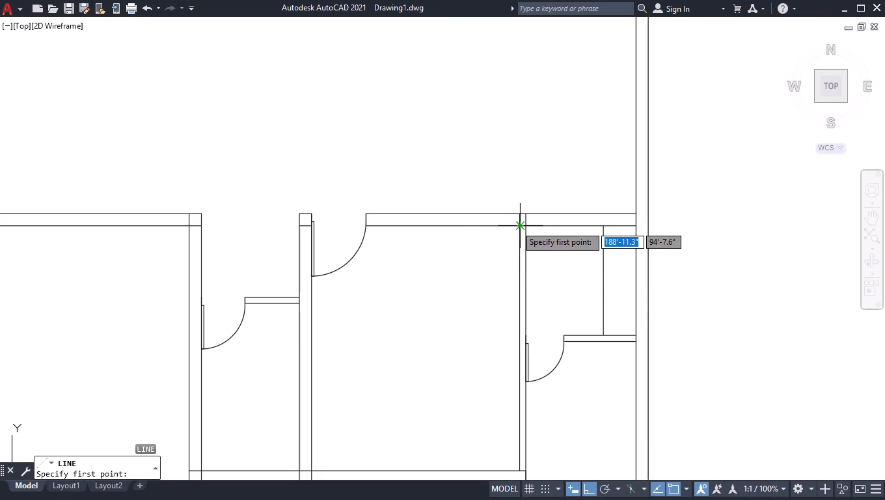
left_click(516, 225)
left_click(526, 225)
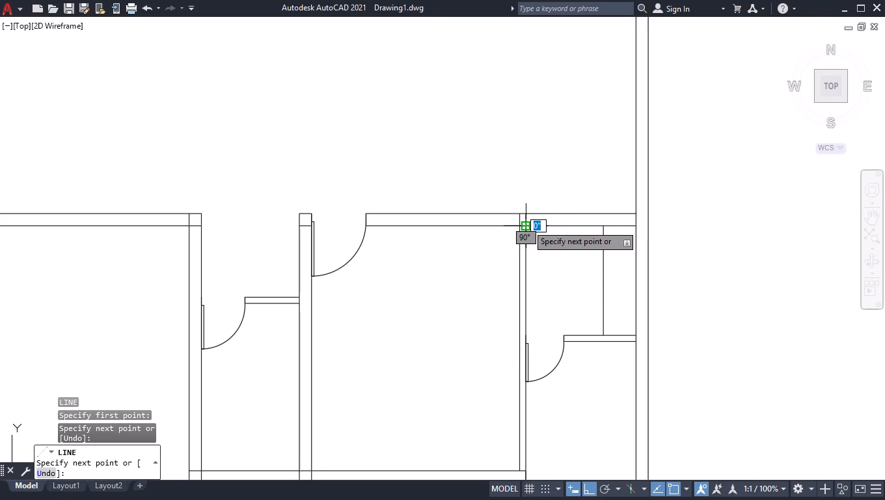
key("space")
Move the short cross line 2' down along the vertical partition.
scroll(523, 226, "up", 4)
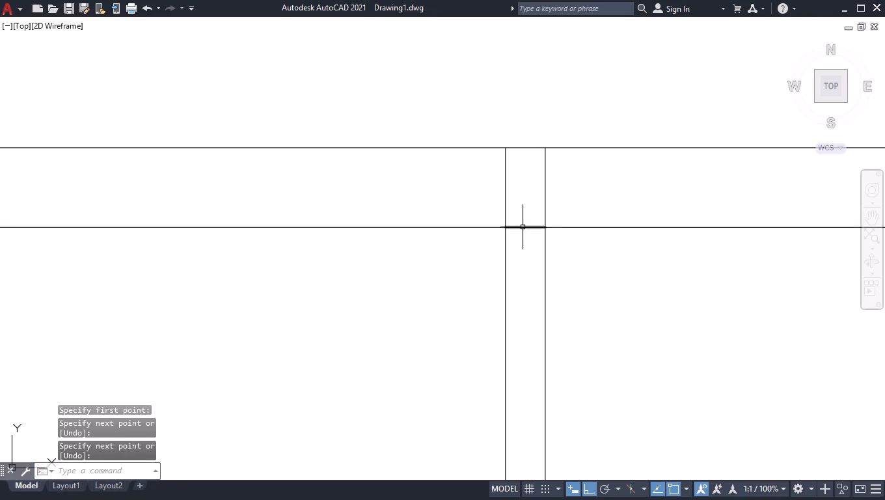
left_click(523, 227)
left_click(526, 225)
scroll(524, 285, "down", 3)
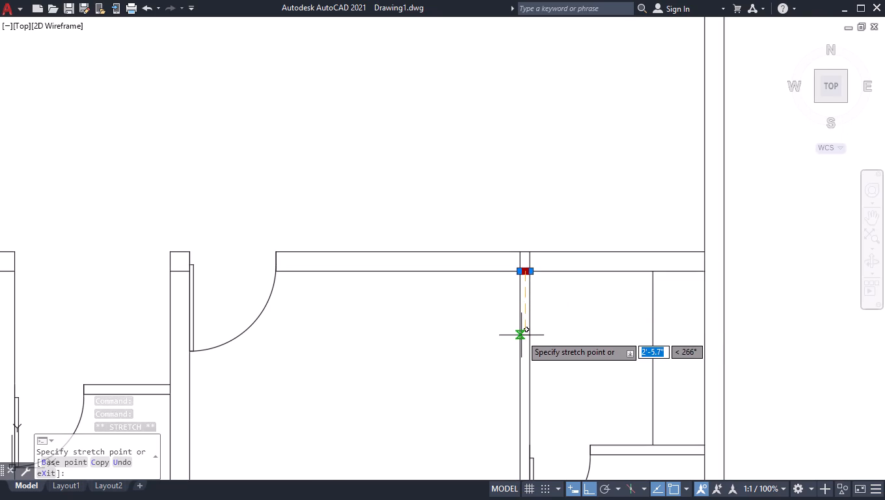
type("2'")
key("Return")
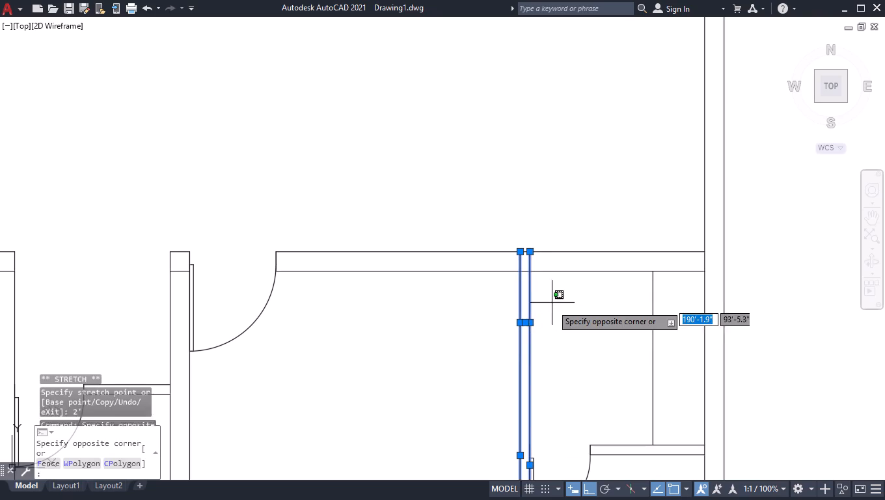
left_click(547, 315, "shift")
left_click(573, 307, "shift")
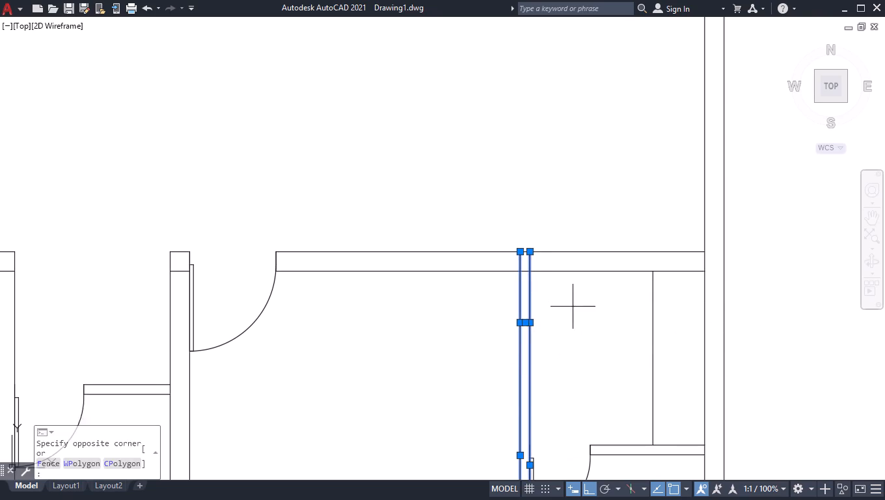
left_click(480, 380, "shift")
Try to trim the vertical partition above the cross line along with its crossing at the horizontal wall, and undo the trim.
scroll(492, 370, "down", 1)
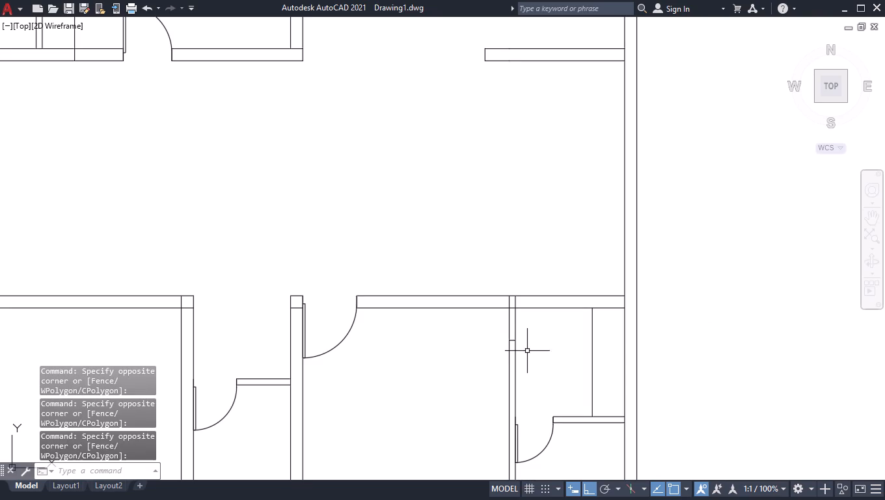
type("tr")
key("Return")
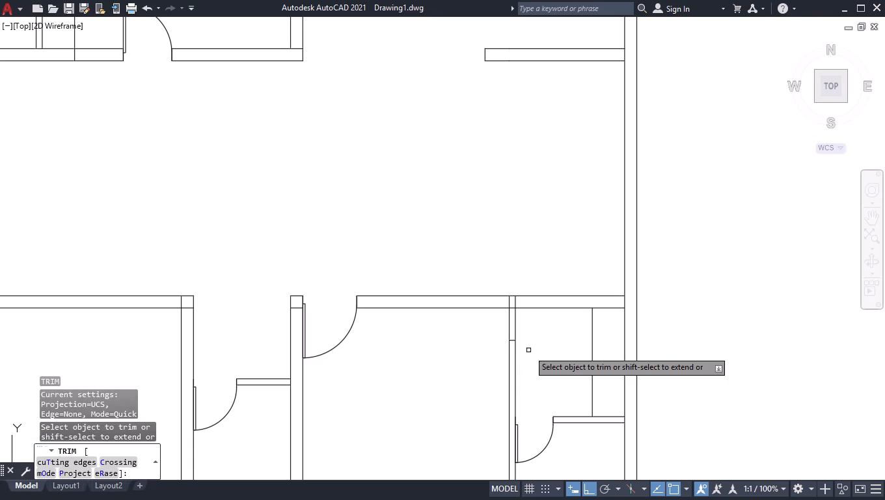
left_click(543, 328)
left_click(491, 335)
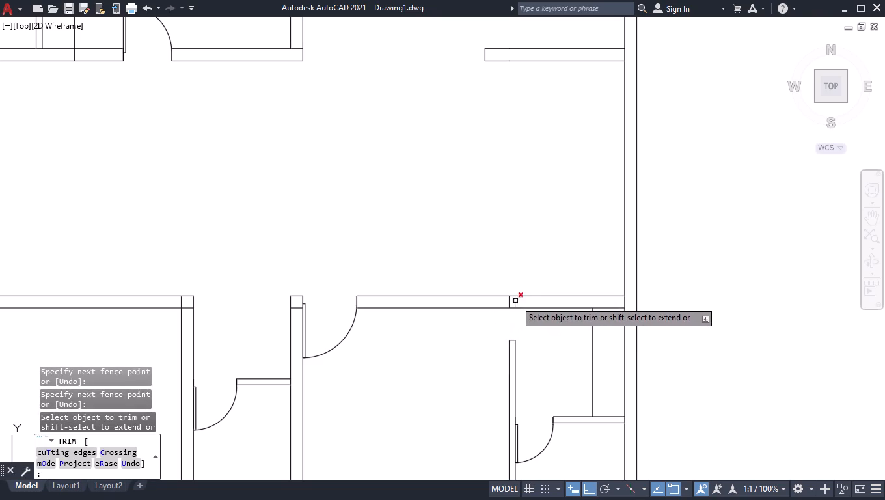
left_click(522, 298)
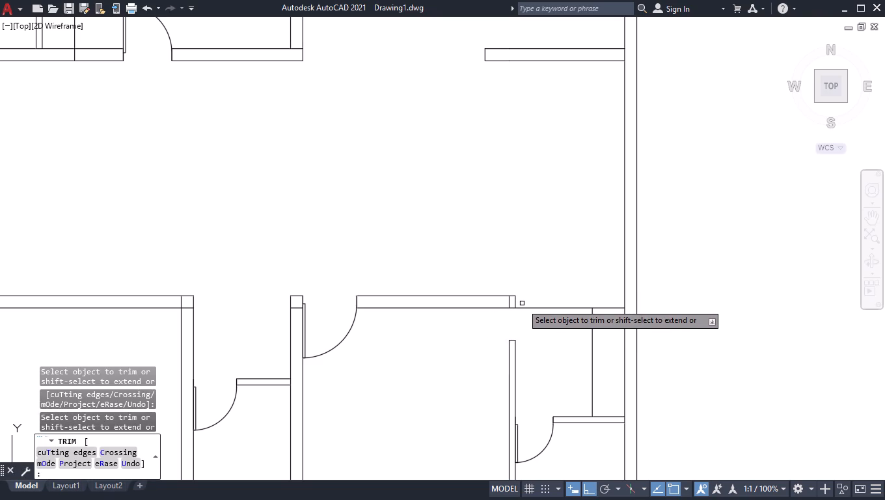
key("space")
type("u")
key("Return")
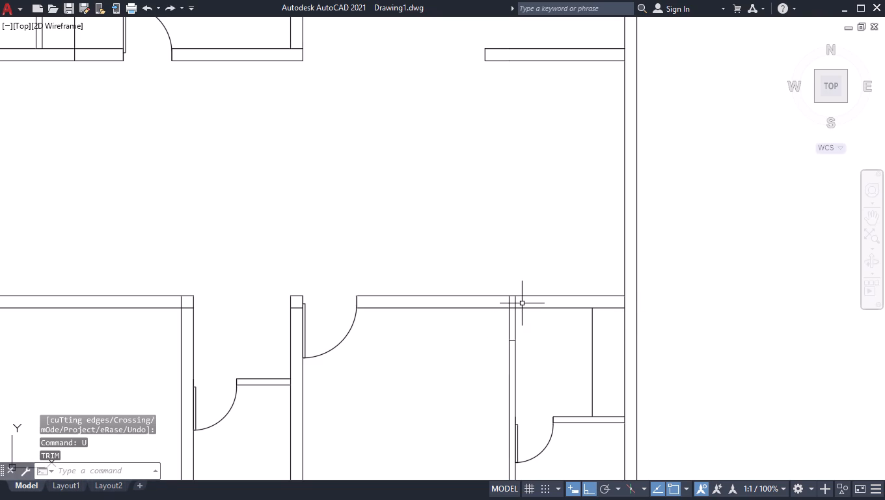
Trim both vertical partition lines inside the horizontal wall and from the wall down to the cross line.
type("tr")
key("Return")
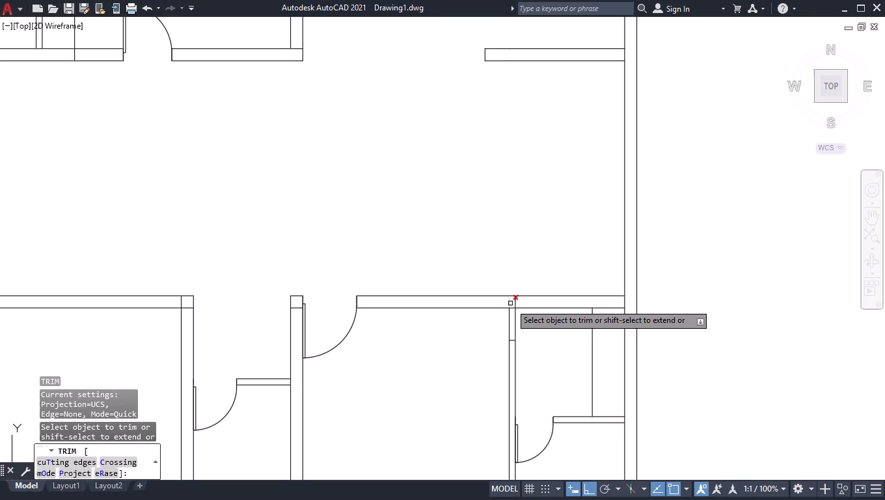
left_click(519, 302)
left_click(504, 304)
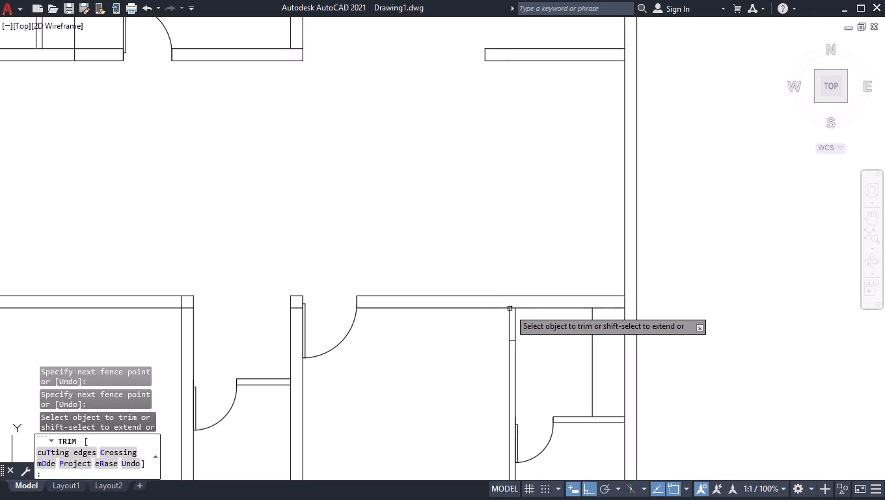
left_click(521, 320)
left_click(500, 329)
key("Return")
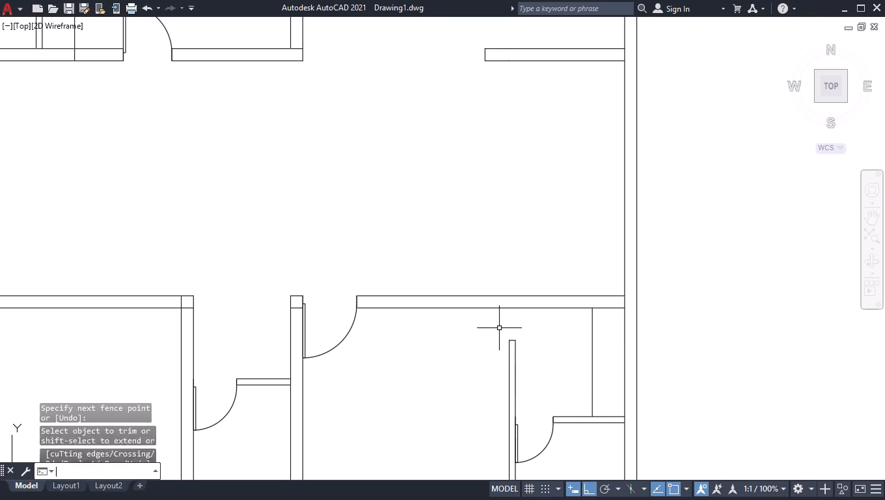
Move the partition's end cap line down by about 1'4".
scroll(494, 344, "down", 2)
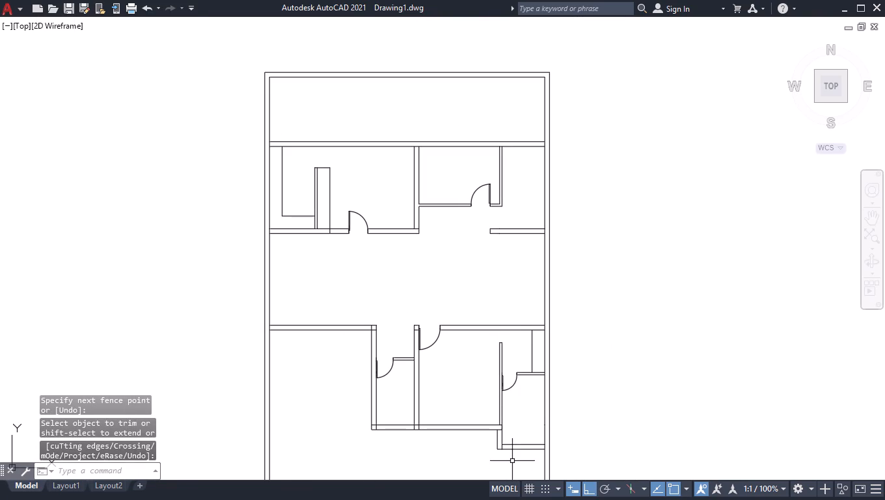
scroll(513, 460, "up", 1)
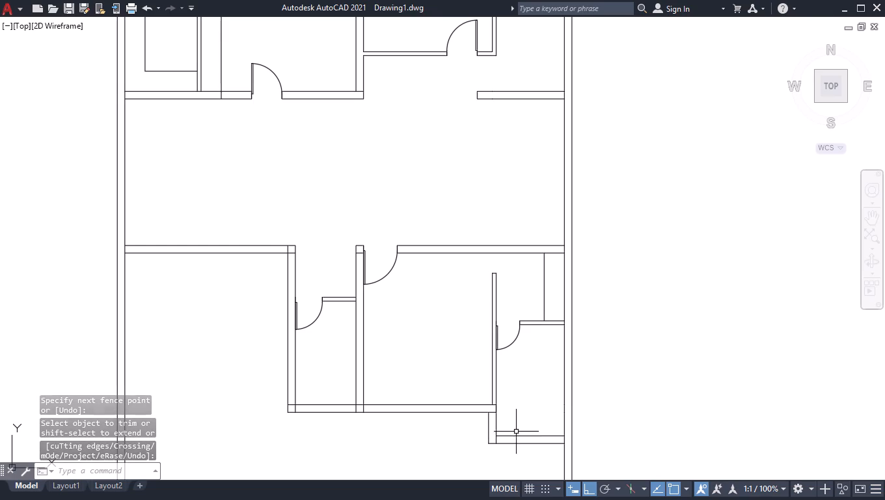
scroll(497, 268, "up", 4)
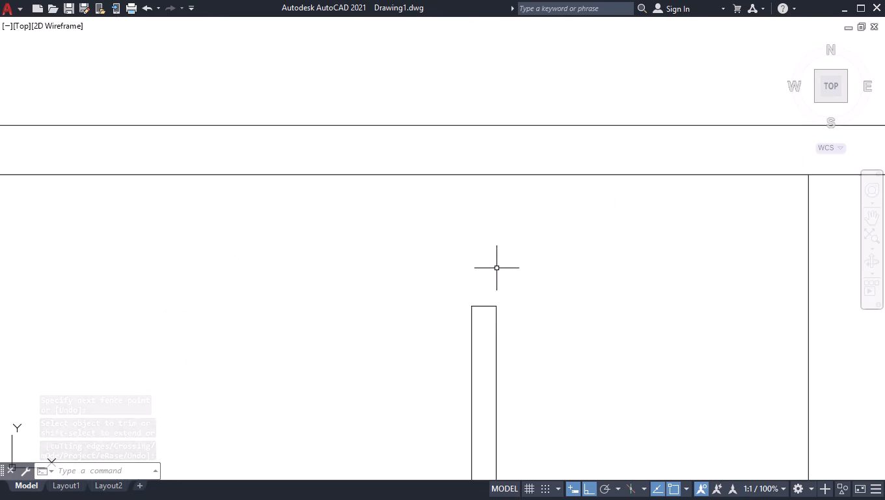
left_click(487, 307)
left_click(481, 305)
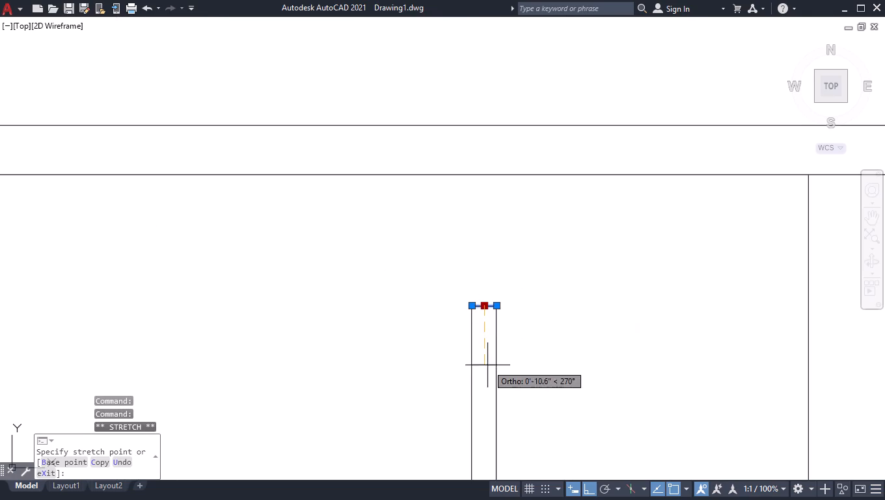
scroll(487, 374, "down", 2)
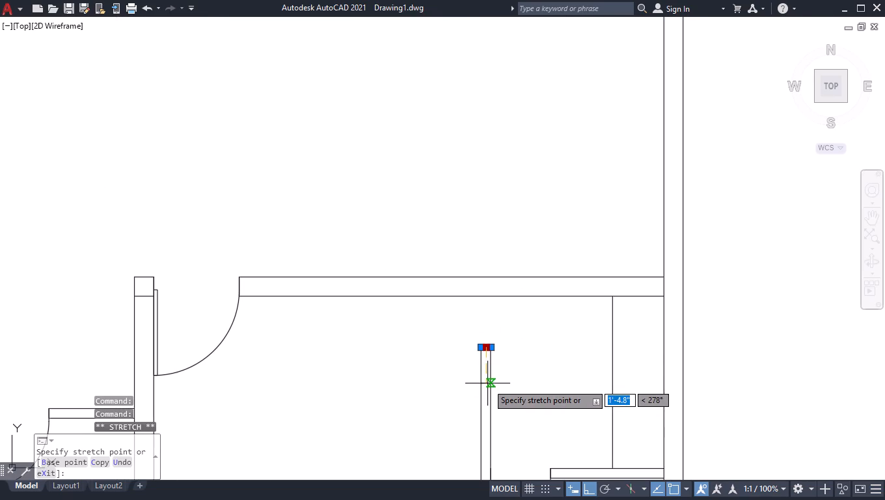
scroll(485, 383, "up", 4)
left_click(487, 383)
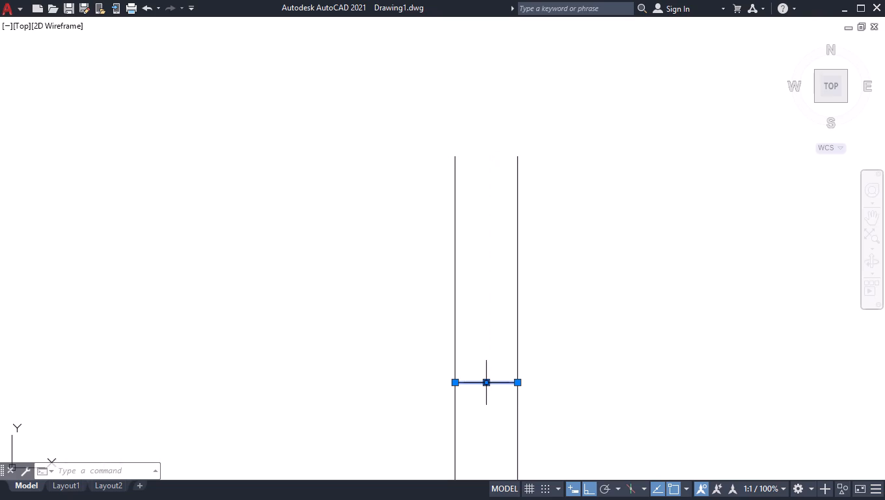
left_click(559, 297, "shift")
left_click(426, 415, "shift")
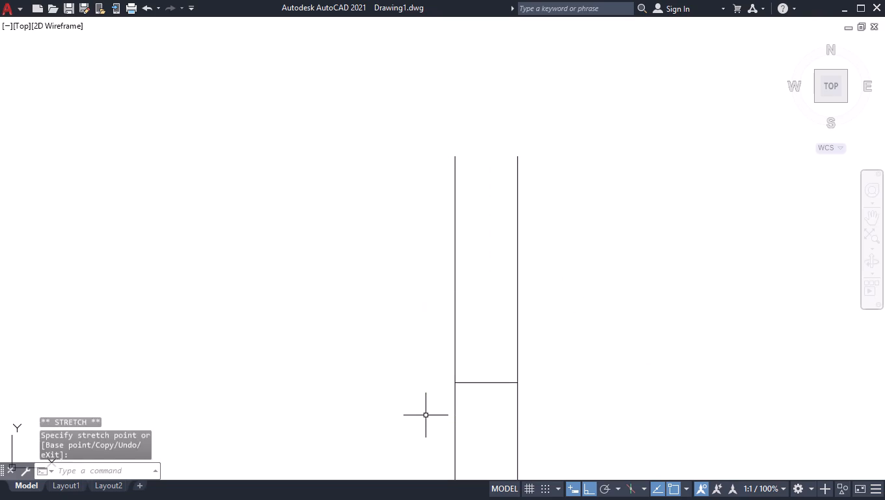
Trim both partition lines above the lowered end cap line.
type("tr")
key("Return")
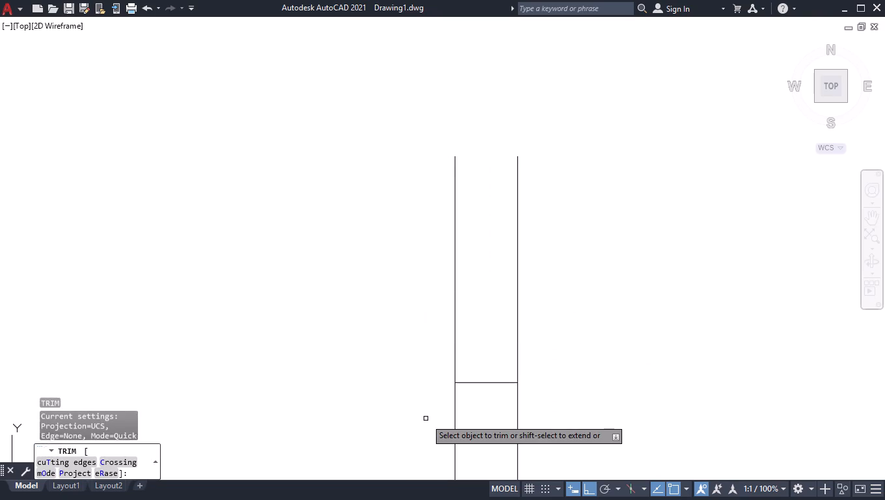
left_click(558, 299)
left_click(258, 332)
key("Return")
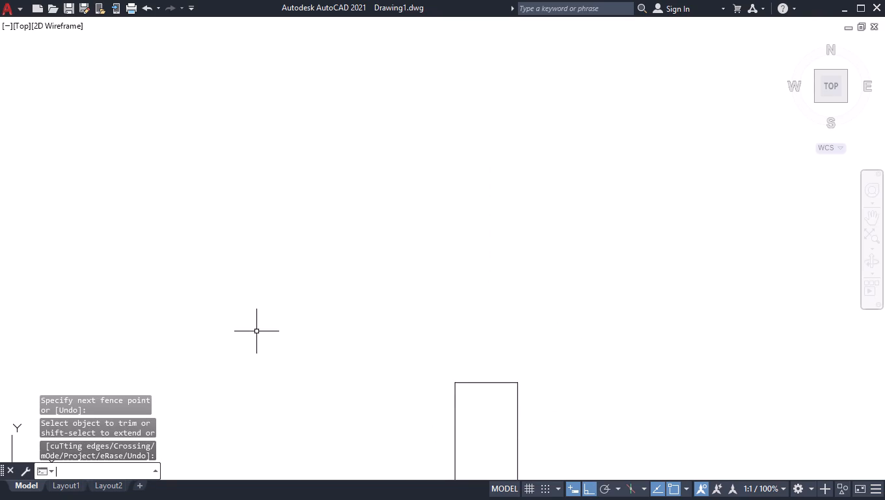
Draw a 4.5" line straight across the short vertical partition, between its cap and the bathroom door.
scroll(237, 340, "down", 3)
scroll(358, 254, "down", 3)
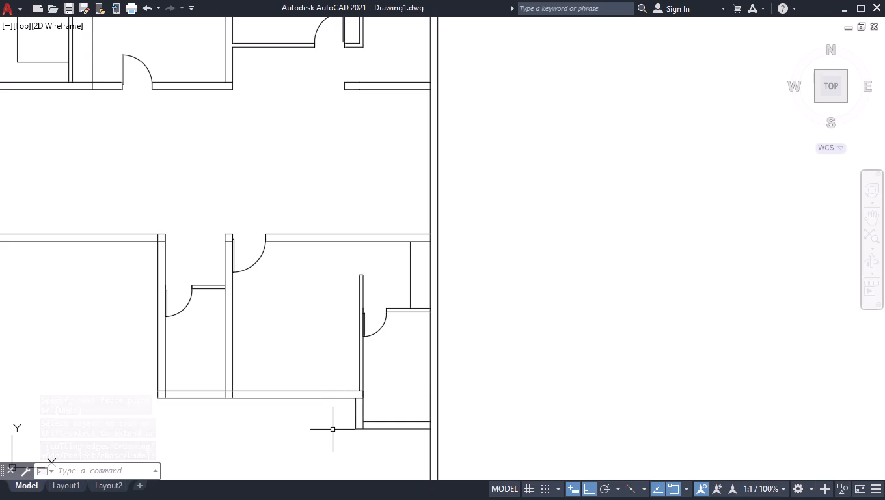
key("l")
key("Return")
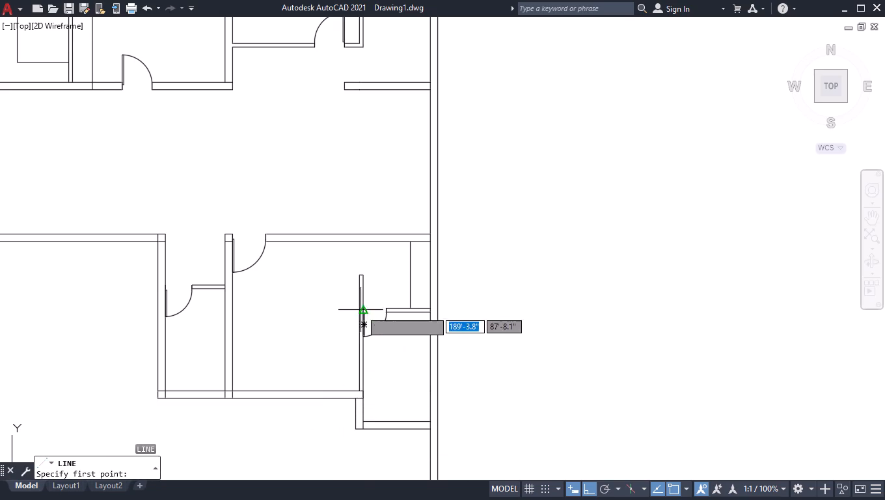
scroll(361, 307, "up", 5)
scroll(334, 176, "down", 2)
scroll(310, 105, "up", 2)
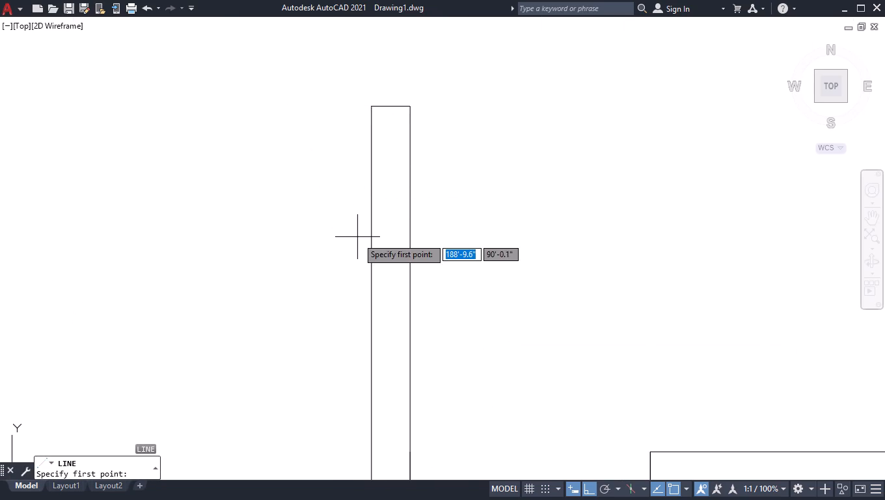
left_click(370, 271)
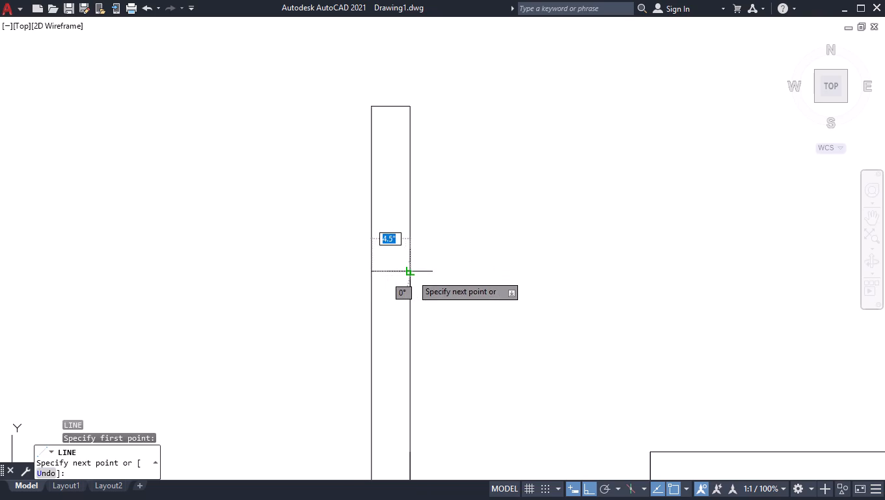
left_click(413, 271)
key("space")
scroll(437, 232, "down", 5)
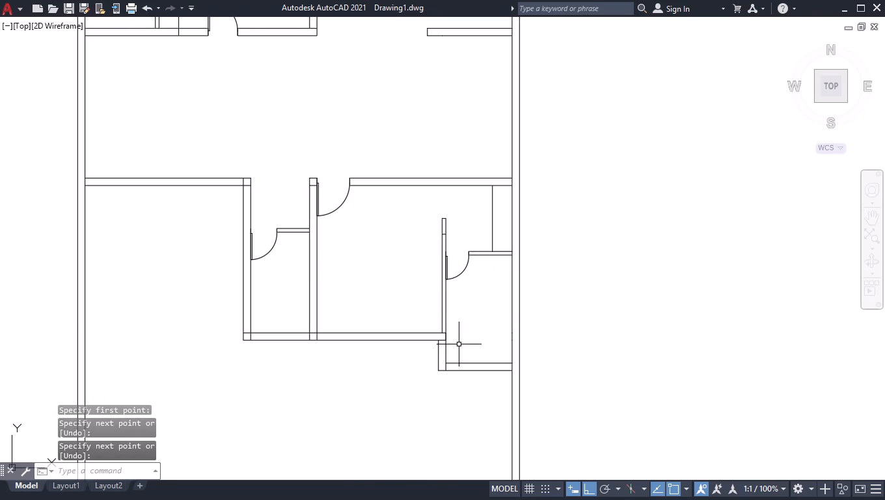
Move the new cross line up the partition by about 7", nearer its cap.
scroll(475, 222, "up", 3)
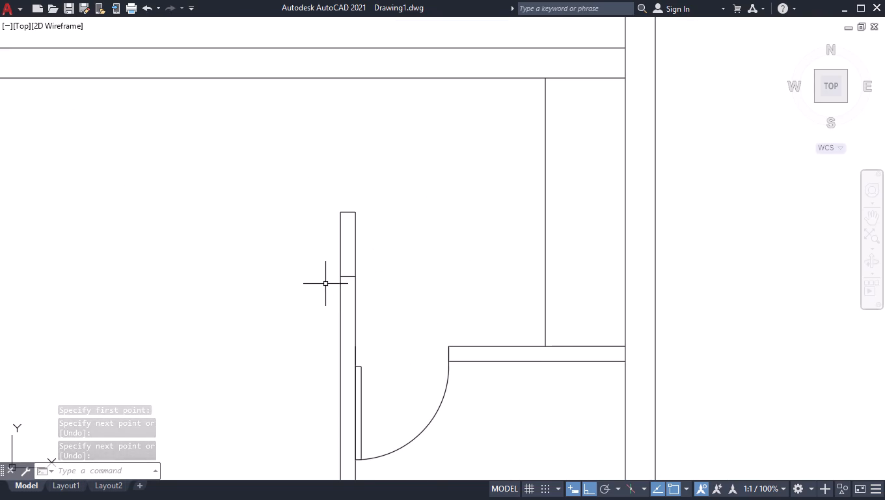
scroll(334, 277, "up", 1)
left_click(356, 276)
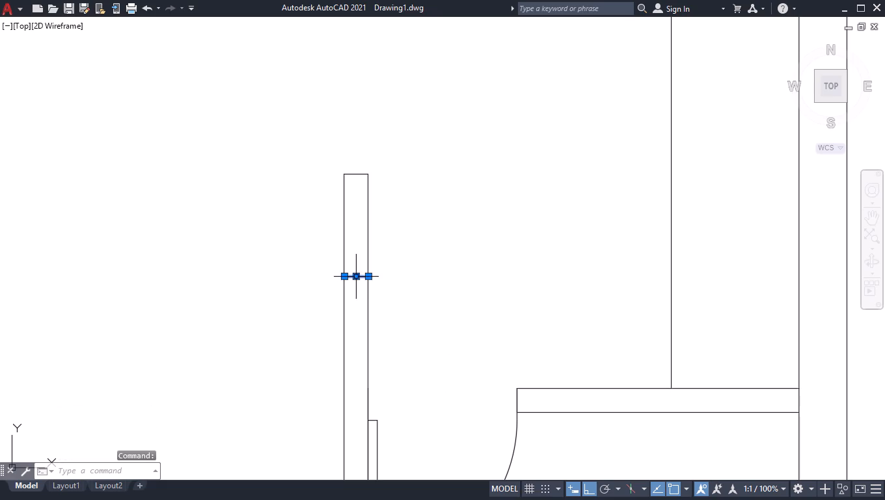
left_click(359, 273)
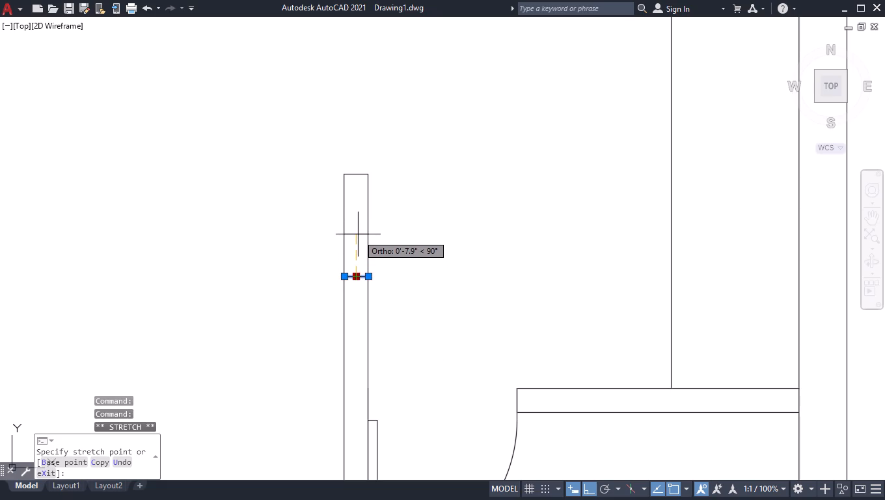
left_click(358, 240)
left_click(437, 202, "shift")
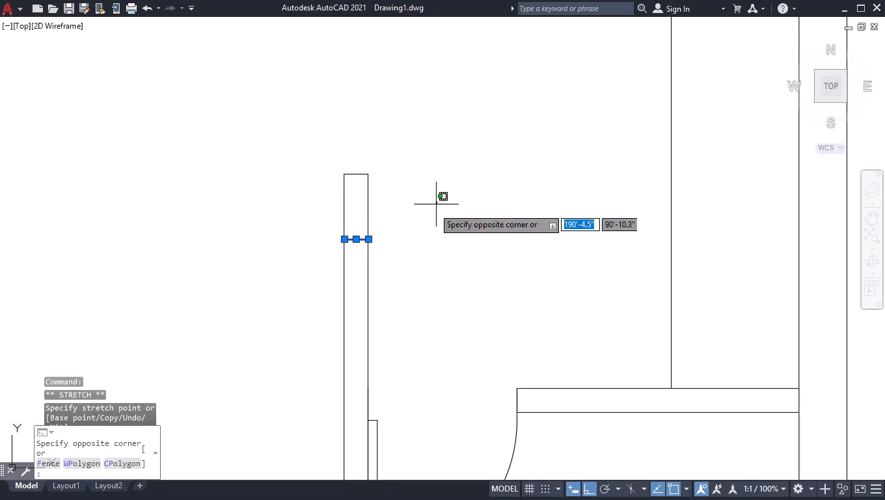
left_click(334, 263, "shift")
scroll(569, 241, "down", 4)
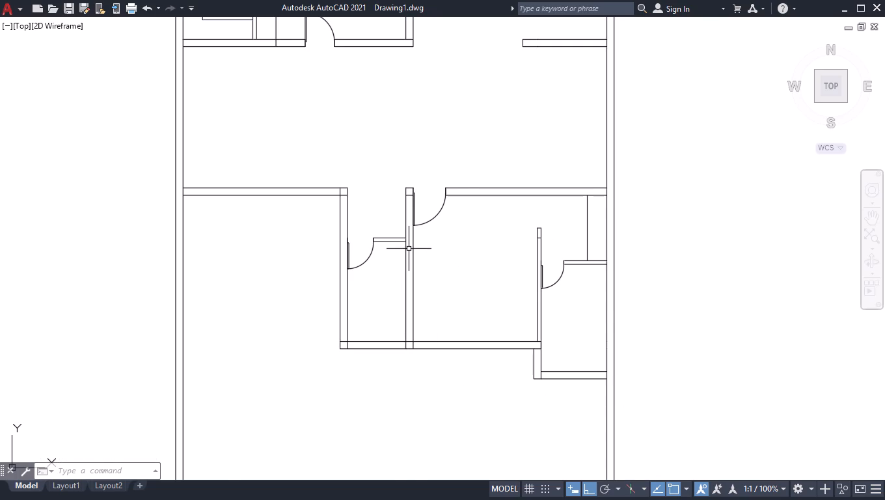
Trim the middle vertical wall's face line where the small room's horizontal partition joins it.
scroll(411, 243, "up", 3)
type("tr")
key("Return")
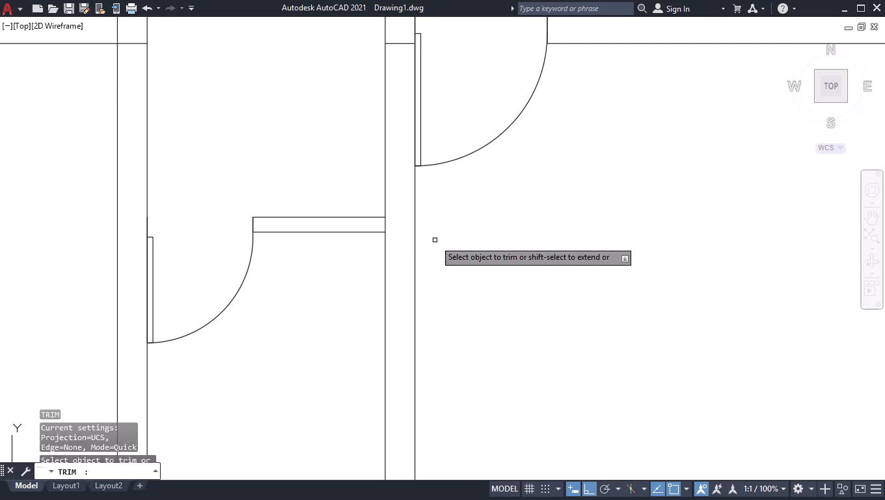
left_click(388, 225)
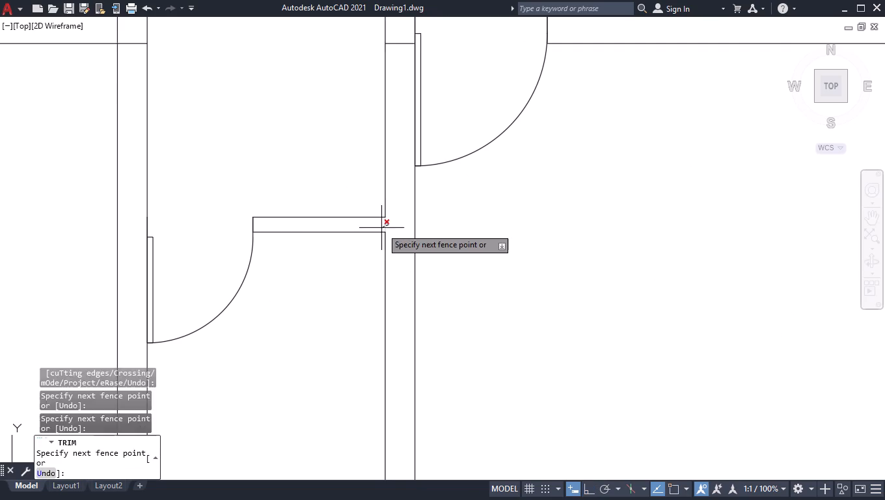
left_click(380, 228)
scroll(489, 266, "down", 3)
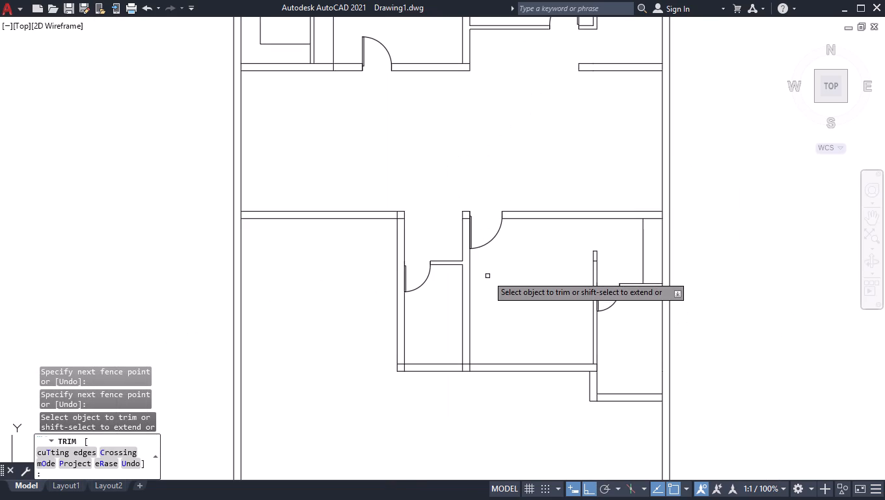
key("Return")
Draw a narrow counter outline off the middle wall's far face, starting level with the small room's partition and running down to the bottom wall.
key("l")
key("Return")
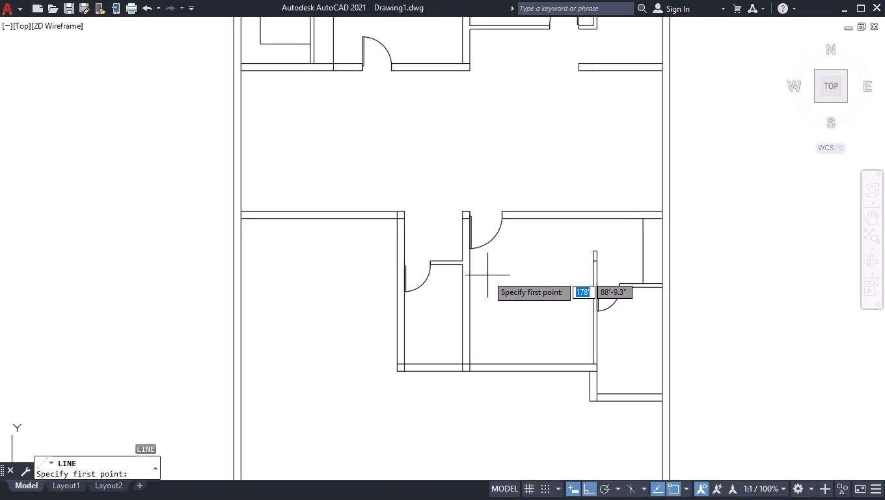
scroll(493, 255, "up", 3)
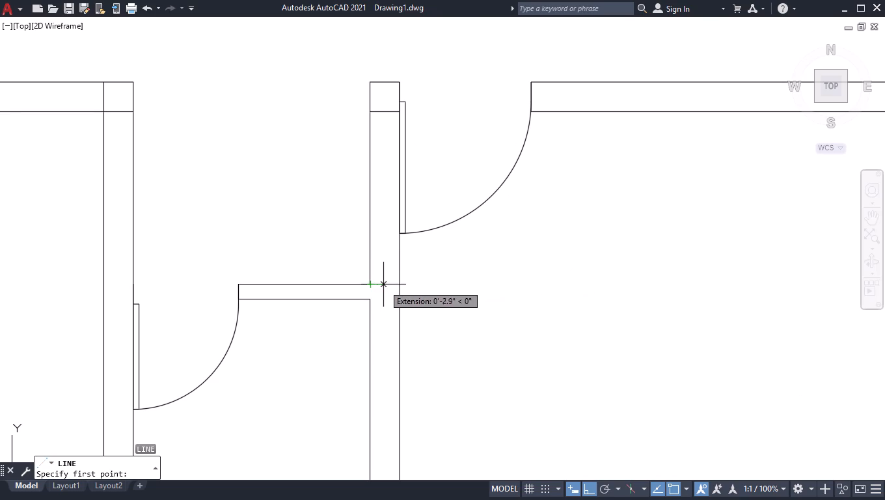
left_click(398, 283)
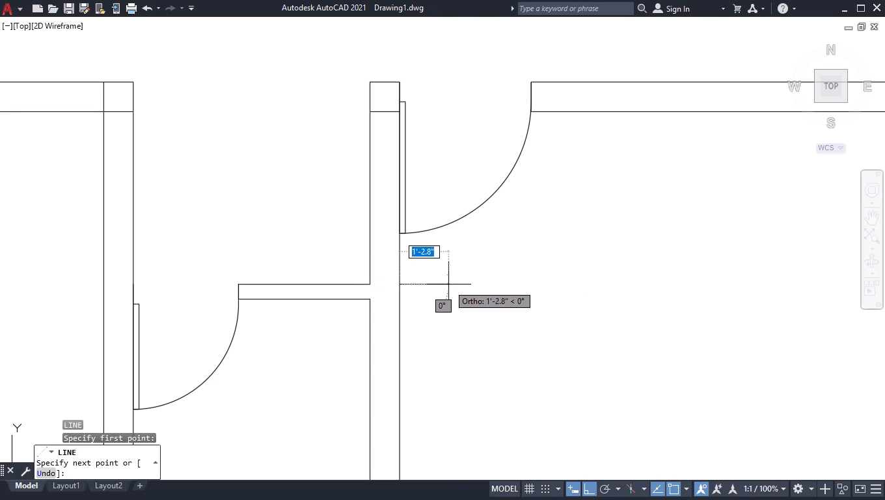
left_click(448, 285)
scroll(453, 318, "down", 3)
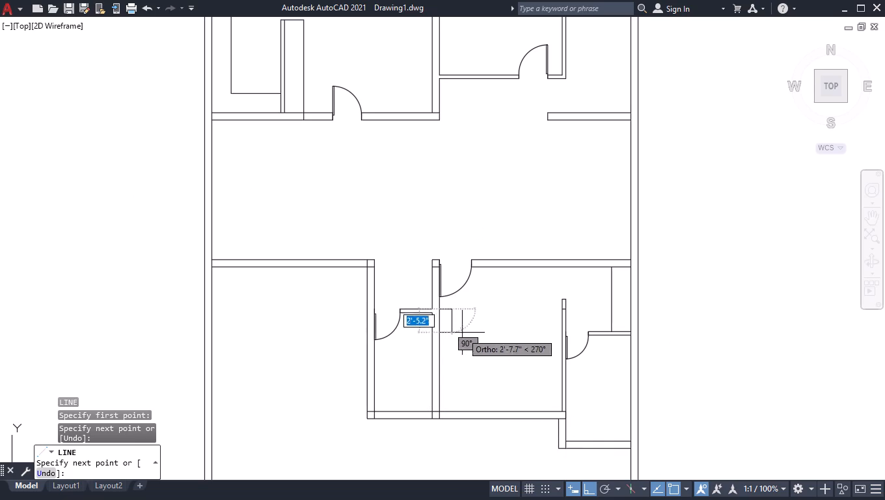
scroll(463, 316, "up", 3)
left_click(436, 299)
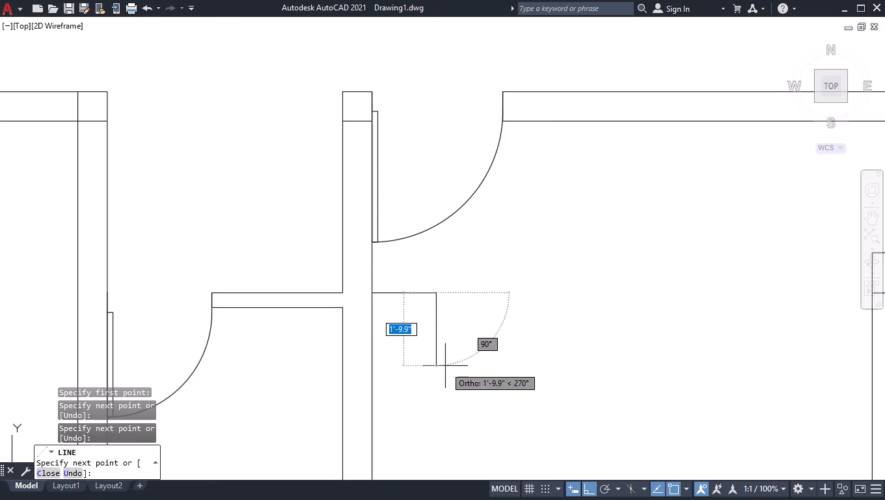
scroll(439, 393, "down", 3)
left_click(439, 469)
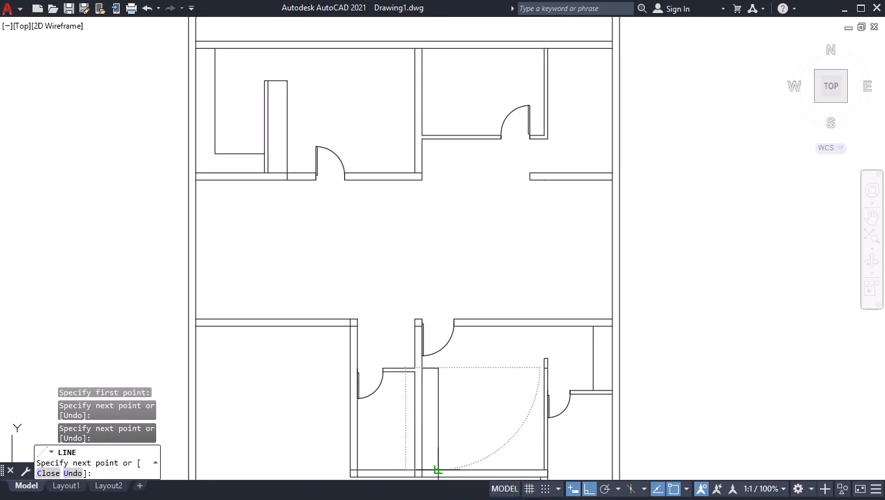
key("space")
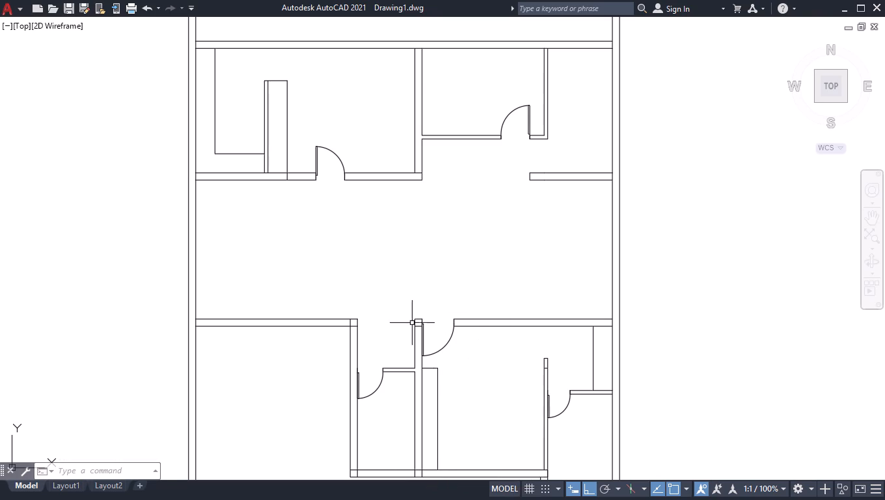
Offset both segments of the middle wall's face line by 2' into the passage and the small room.
scroll(398, 340, "down", 1)
scroll(405, 453, "up", 1)
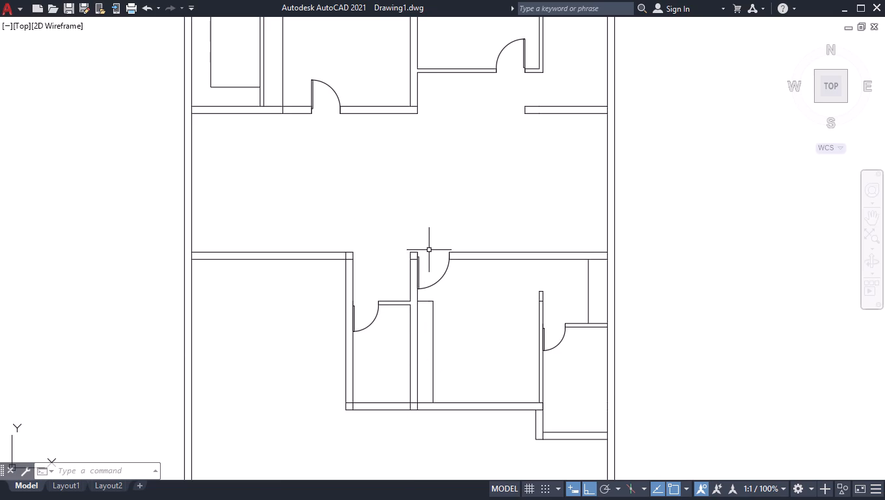
scroll(429, 250, "up", 1)
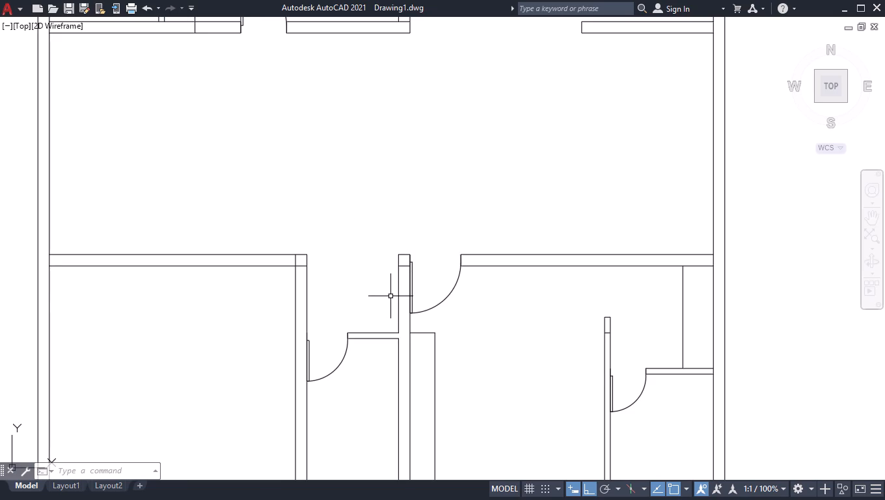
type("off")
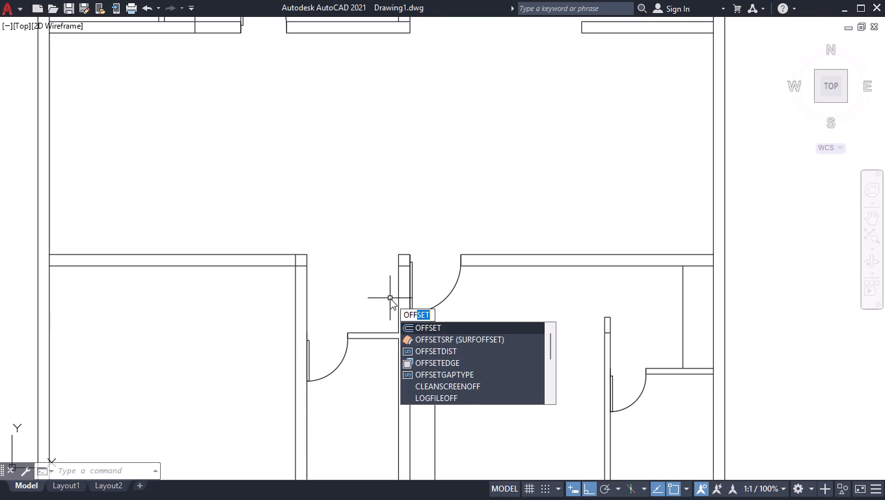
key("Return")
type("2'")
key("Return")
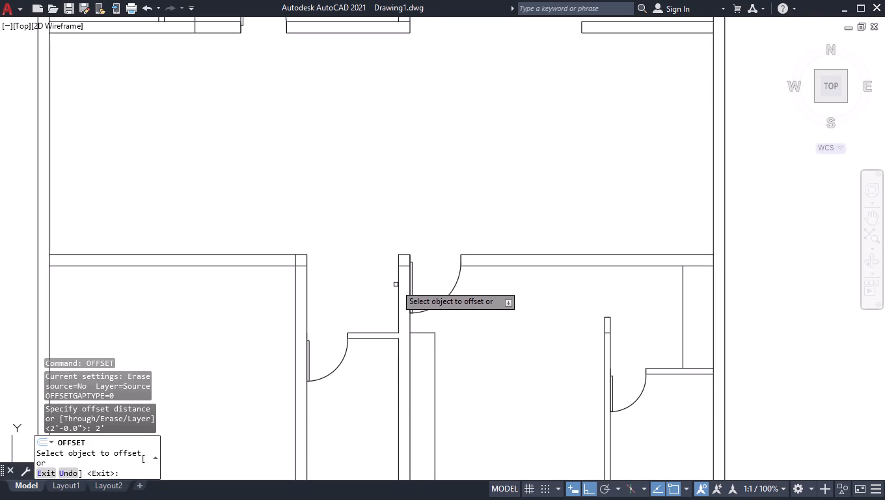
left_click(399, 283)
left_click(380, 296)
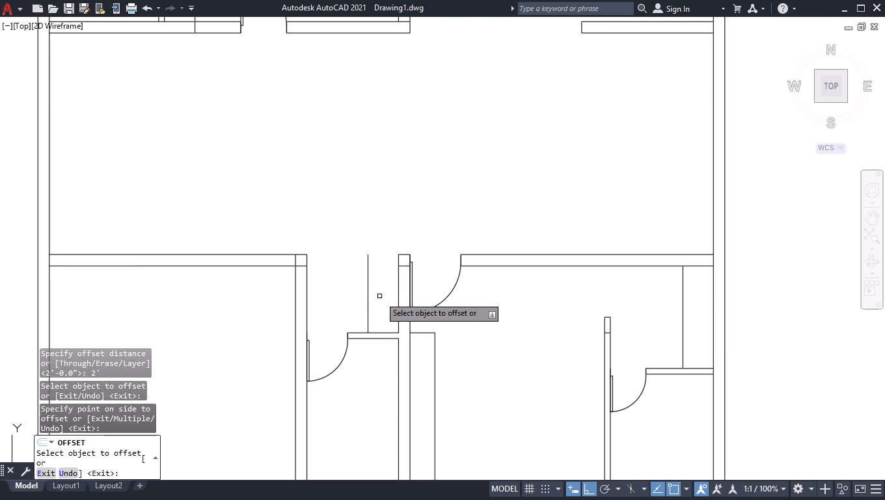
left_click(398, 388)
left_click(377, 390)
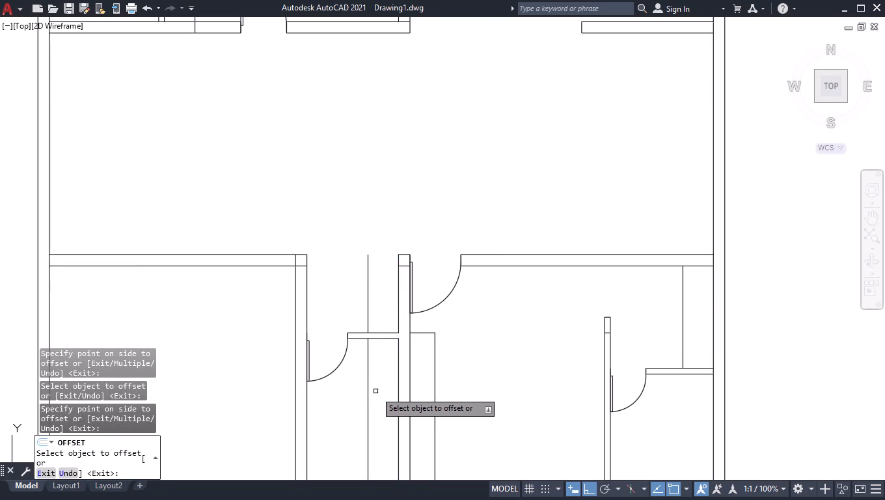
key("Return")
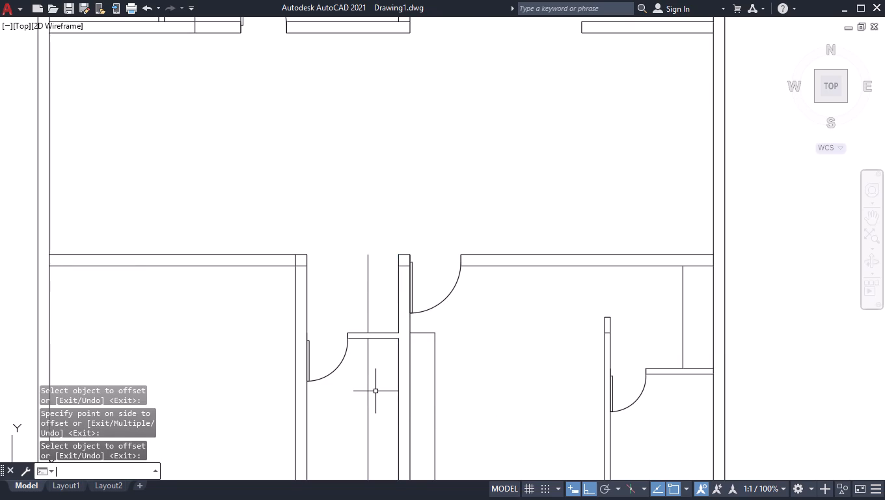
Draw a horizontal closing line from the middle wall's face to the 2' offset line, just below the wall's top end.
key("l")
key("Return")
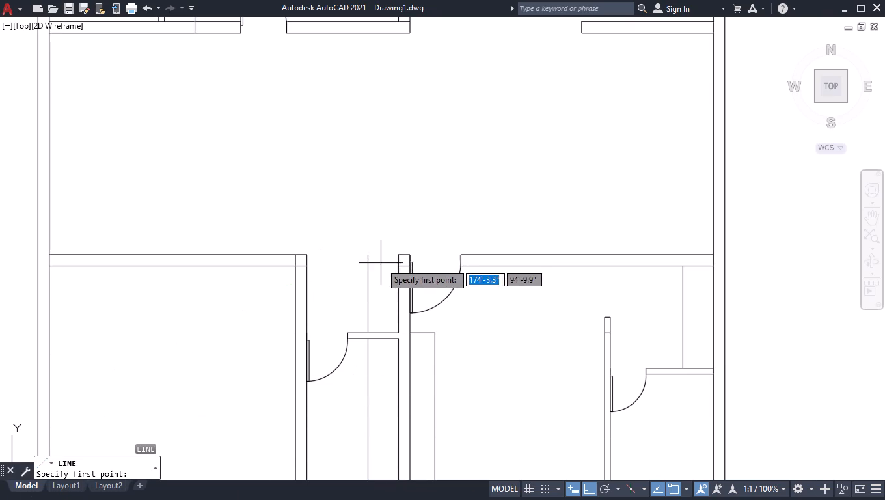
scroll(381, 263, "up", 2)
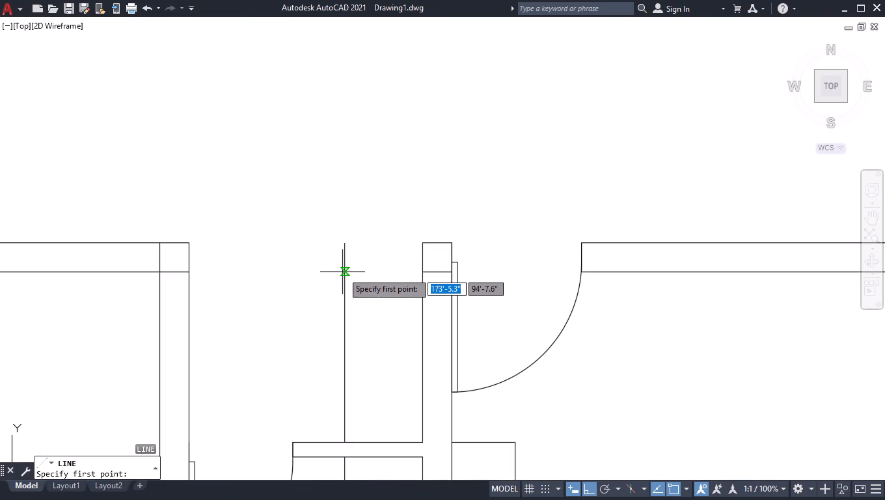
left_click(421, 265)
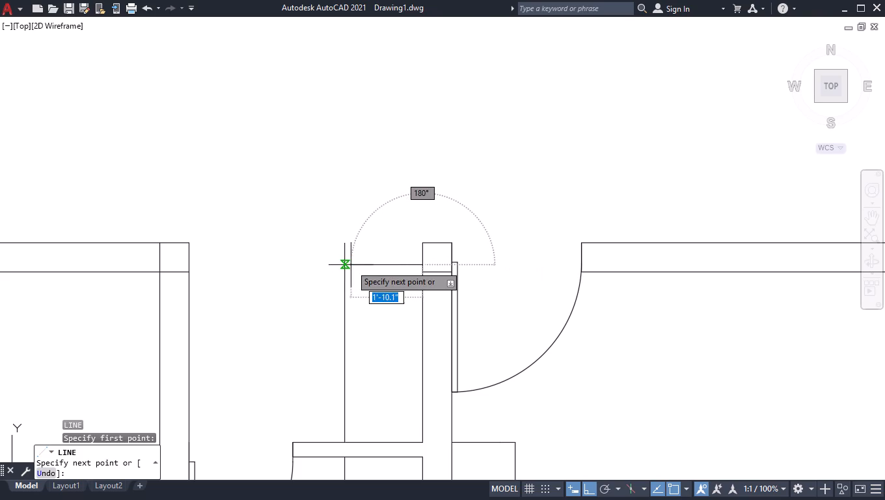
left_click(346, 264)
key("space")
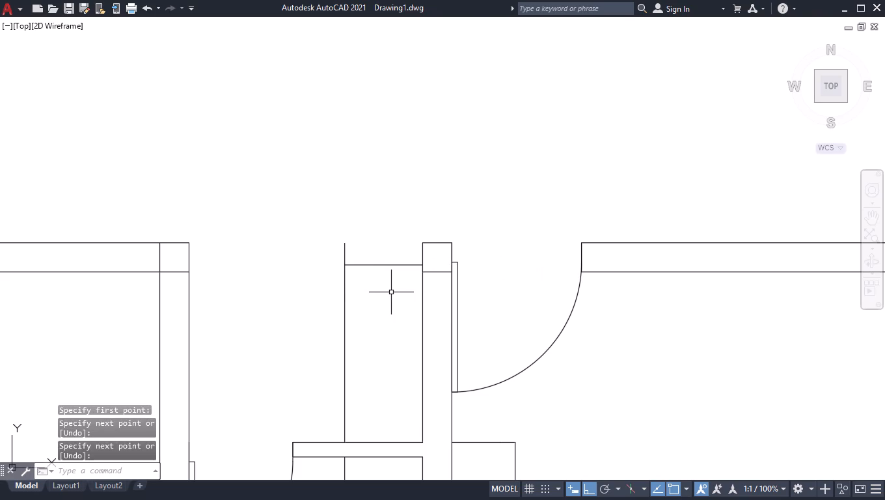
Trim the horizontal line inside the middle wall's top end and the offset line's stub above the closing line.
type("tr")
key("Return")
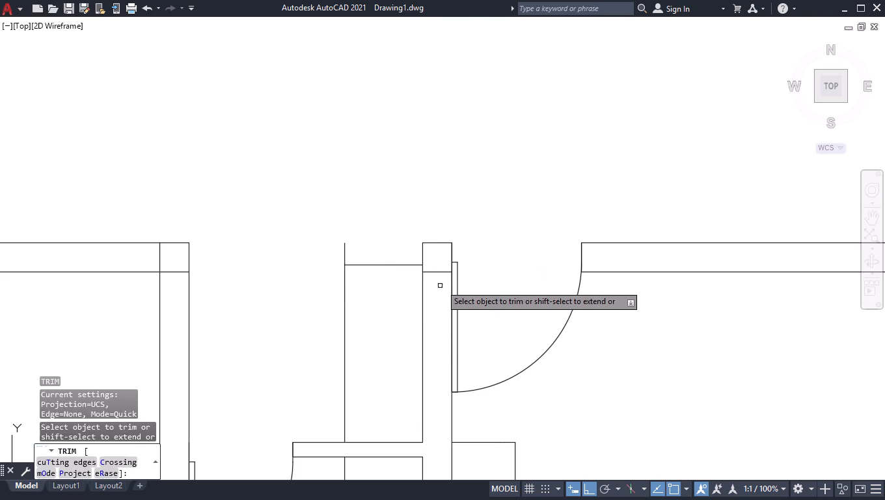
left_click(437, 275)
left_click(437, 262)
left_click(339, 249)
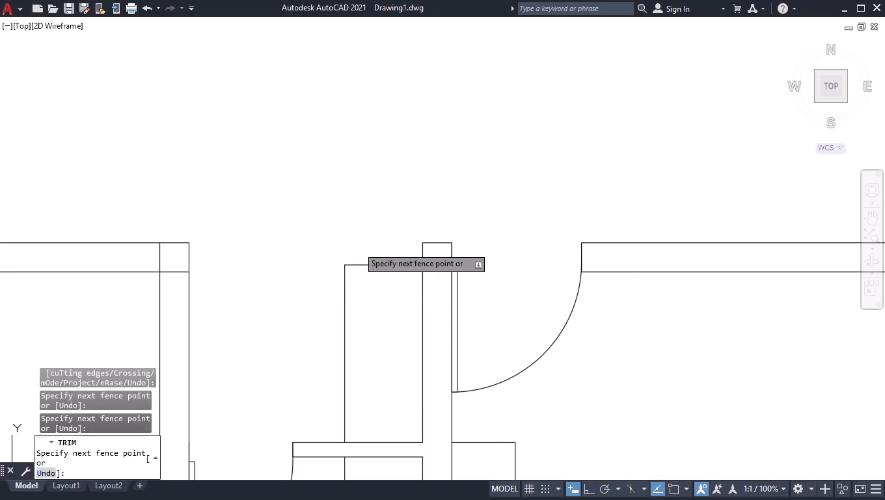
left_click(358, 247)
Trim the counter and middle wall lines inside the bottom wall, and the crossing wall lines at the small room's lower-left corner.
scroll(403, 205, "down", 2)
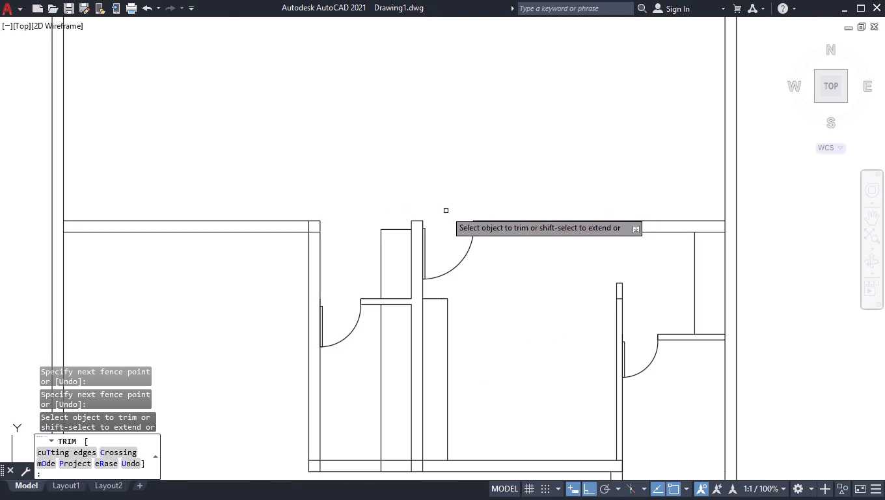
scroll(454, 288, "down", 1)
scroll(434, 410, "up", 4)
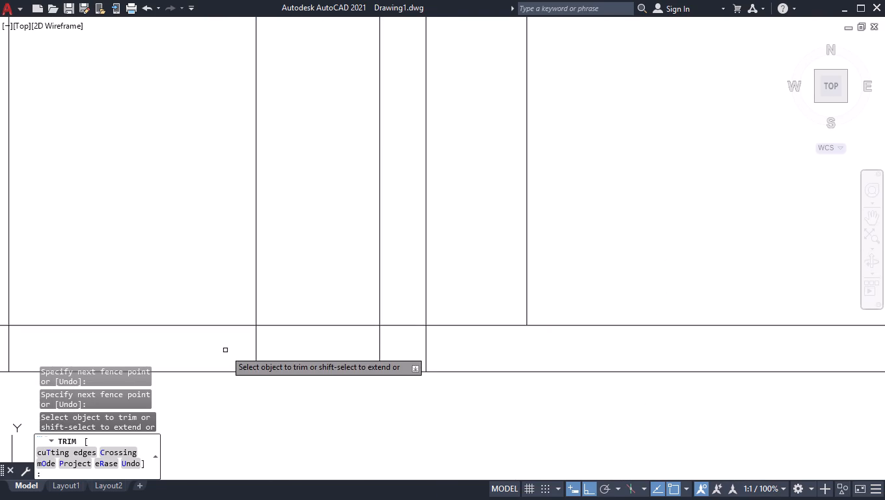
left_click(225, 350)
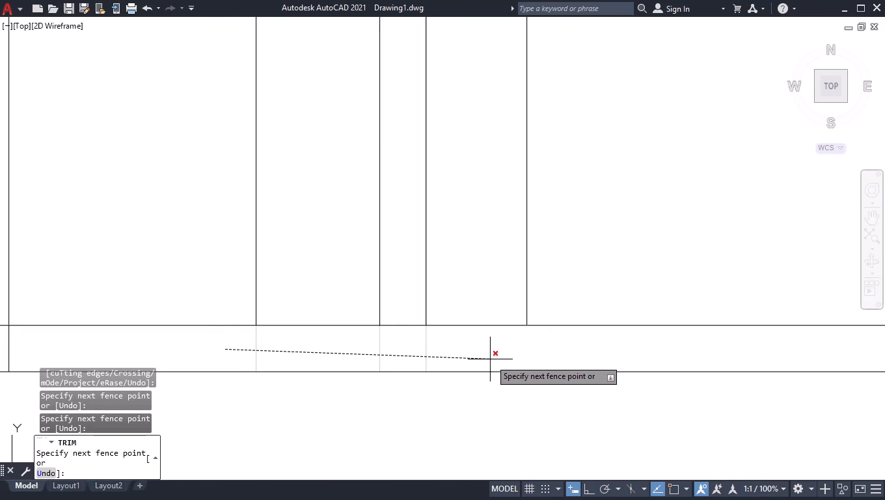
left_click(490, 359)
scroll(485, 359, "down", 2)
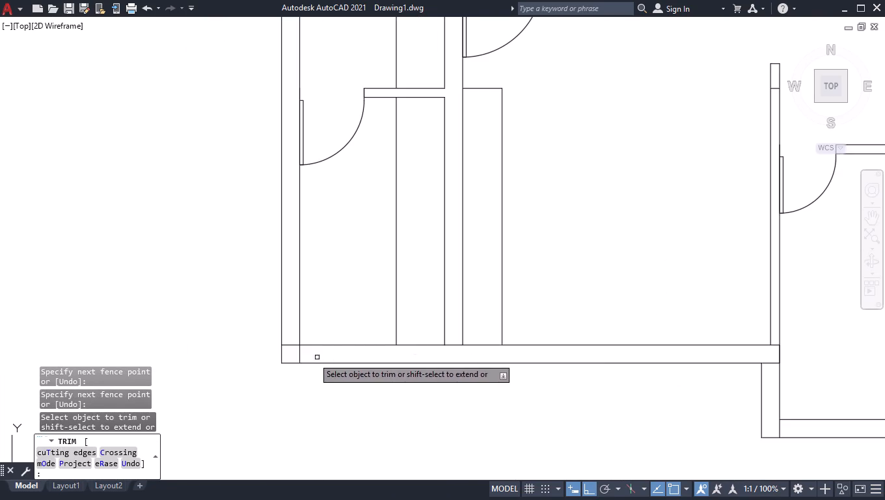
scroll(303, 357, "up", 3)
left_click(261, 294)
left_click(299, 363)
scroll(308, 365, "down", 1)
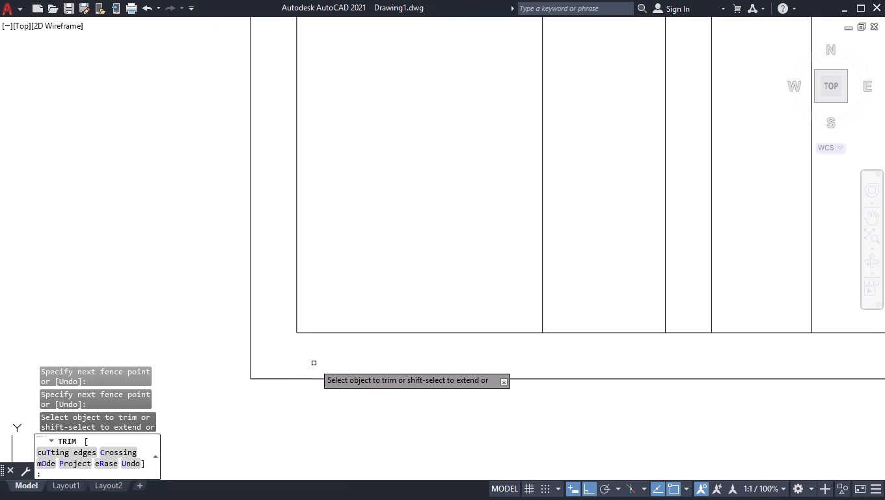
Trim the crossing lines at the corner where the large left room's top wall meets the small room's left wall.
scroll(315, 363, "down", 5)
scroll(336, 378, "up", 3)
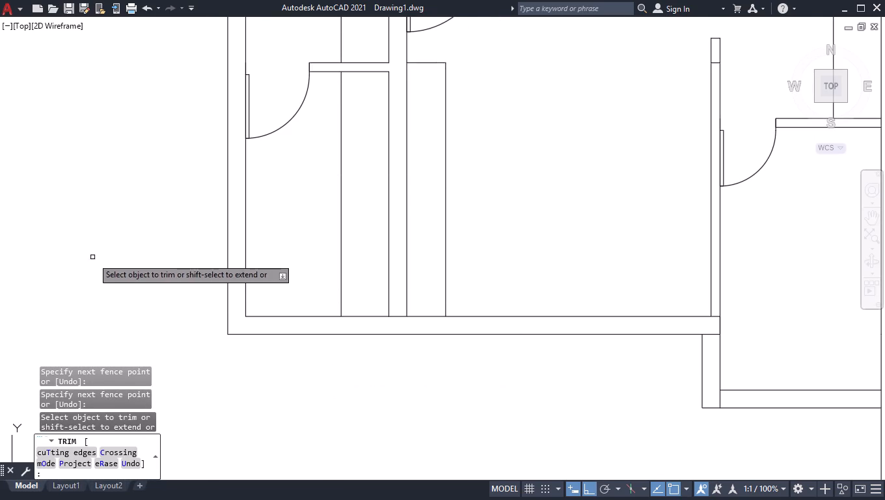
scroll(93, 260, "down", 3)
scroll(119, 193, "up", 9)
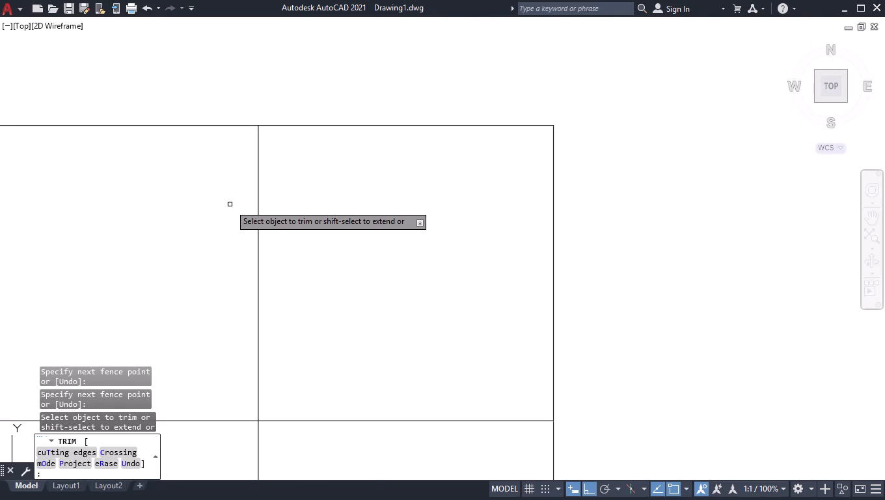
left_click(234, 202)
left_click(308, 446)
scroll(409, 276, "down", 5)
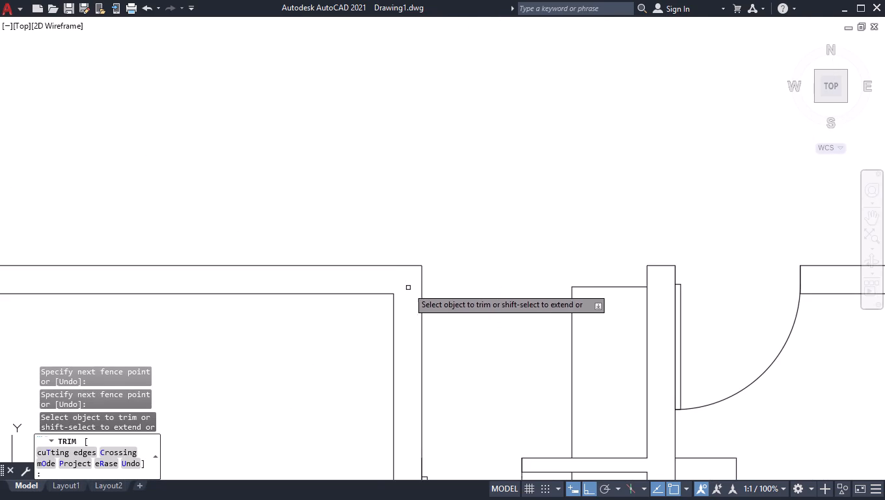
scroll(527, 208, "down", 2)
scroll(540, 264, "down", 2)
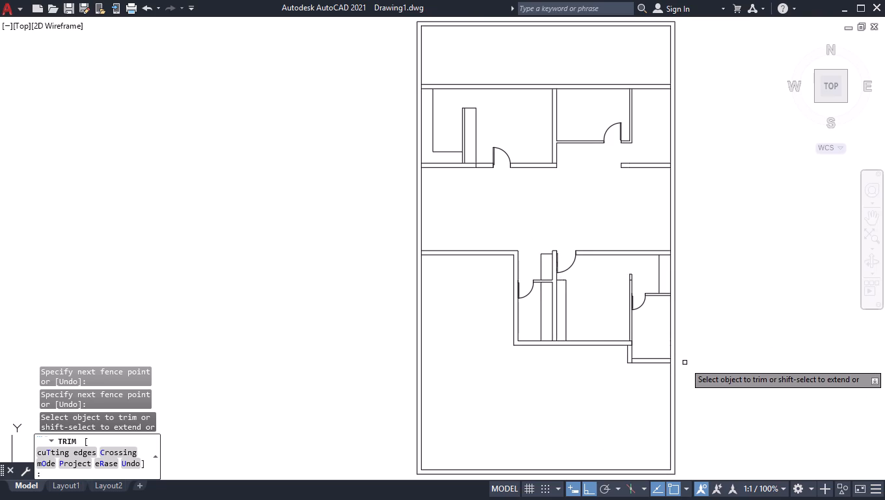
Trim the wall line crossing the lower-left corner of the lower-right room's bottom wall.
scroll(644, 360, "up", 4)
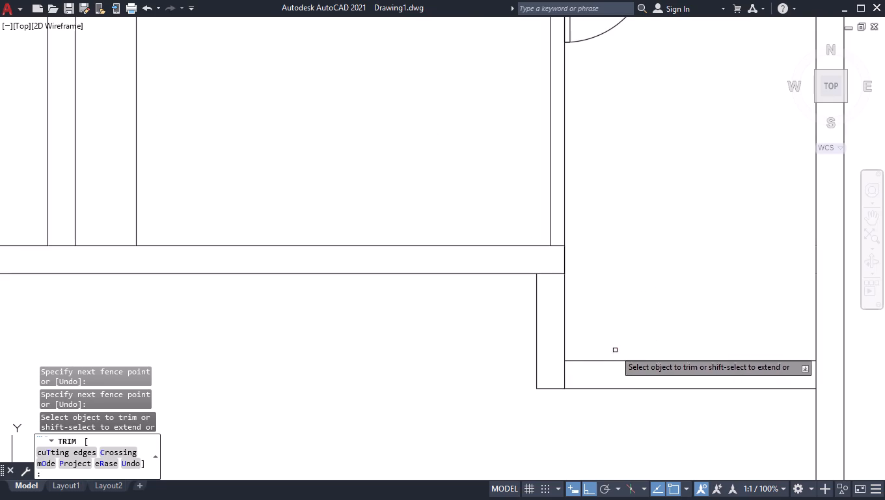
left_click(551, 376)
left_click(582, 380)
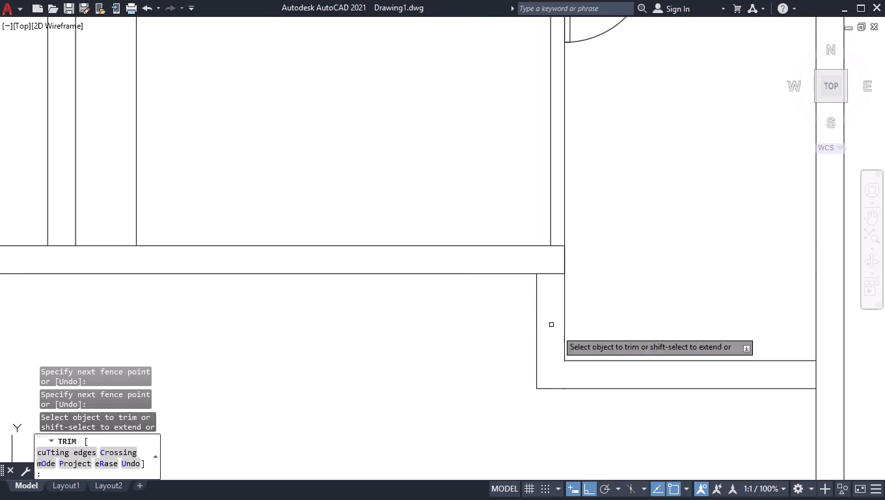
Trim the right outer wall's inner face line between the two faces of the lower-right room's partition.
scroll(670, 297, "down", 2)
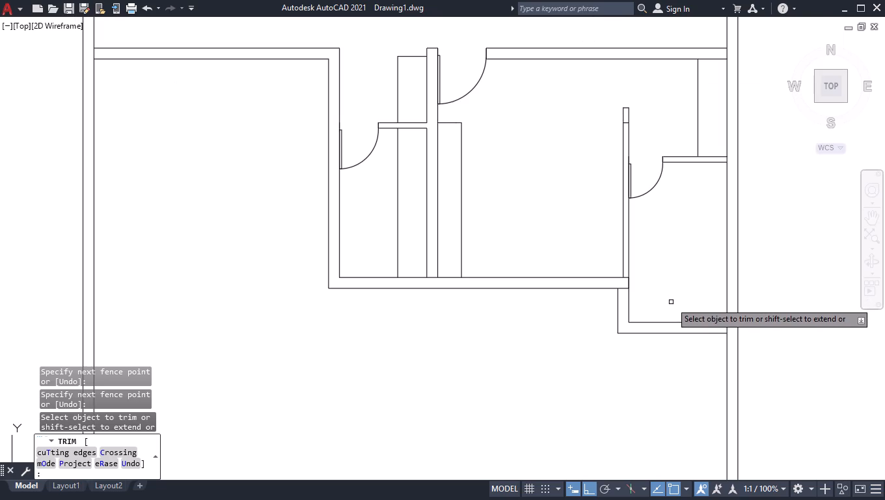
scroll(765, 158, "up", 3)
scroll(631, 174, "up", 2)
left_click_drag(631, 172, 622, 172)
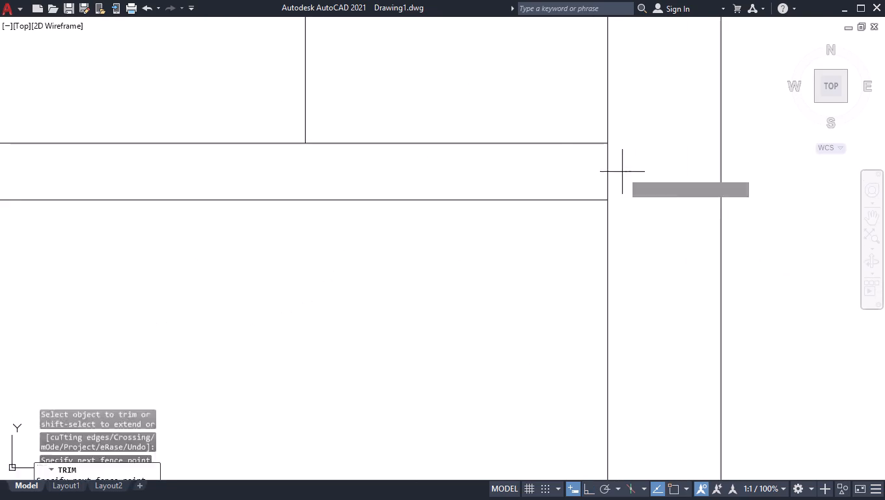
left_click(562, 163)
scroll(655, 215, "down", 4)
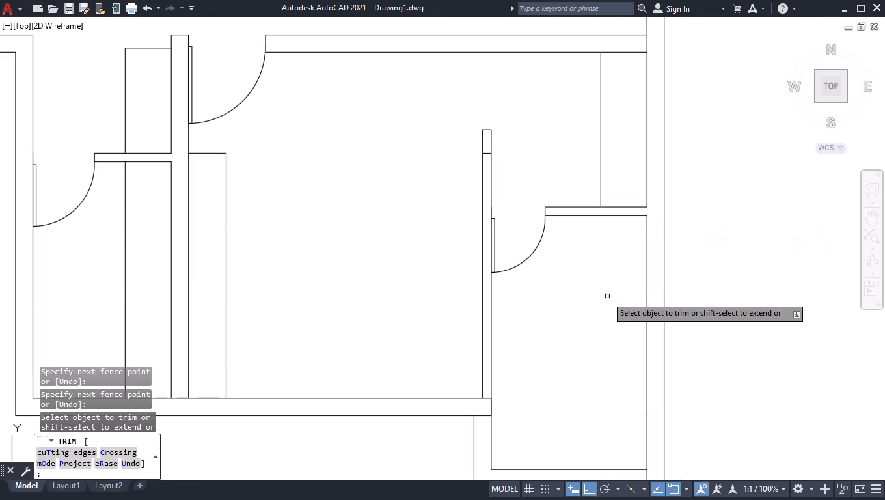
key("Return")
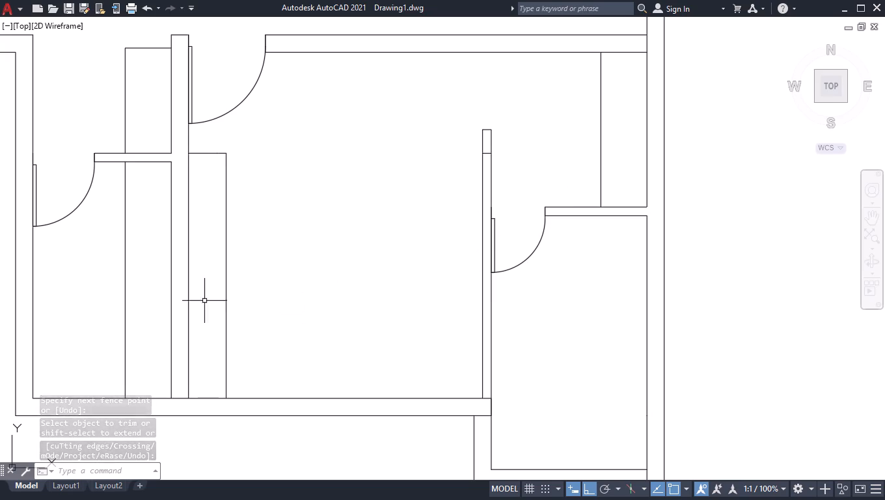
Delete the counter line in the small room below its partition.
left_click(126, 236)
key("Delete")
Draw a counter outline in the small room: 2' plus 1' down from the partition in line with the passage counter, closing to the middle wall.
key("l")
key("Return")
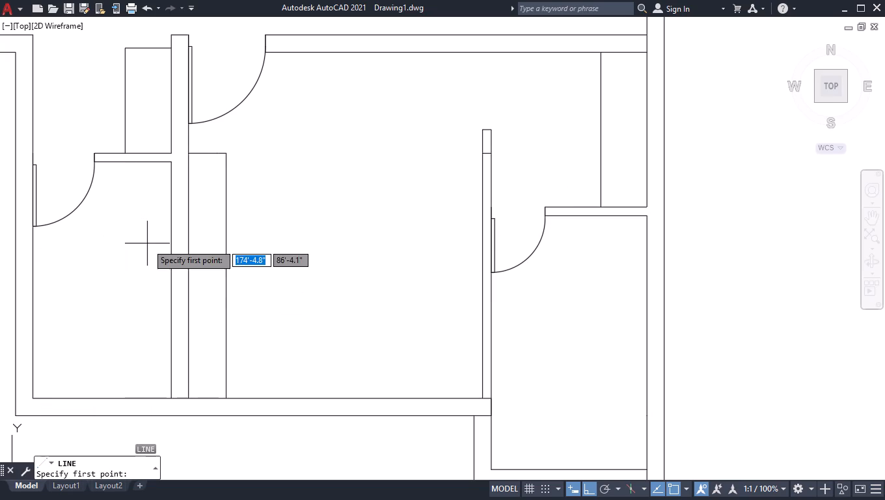
scroll(90, 135, "down", 2)
scroll(87, 126, "up", 3)
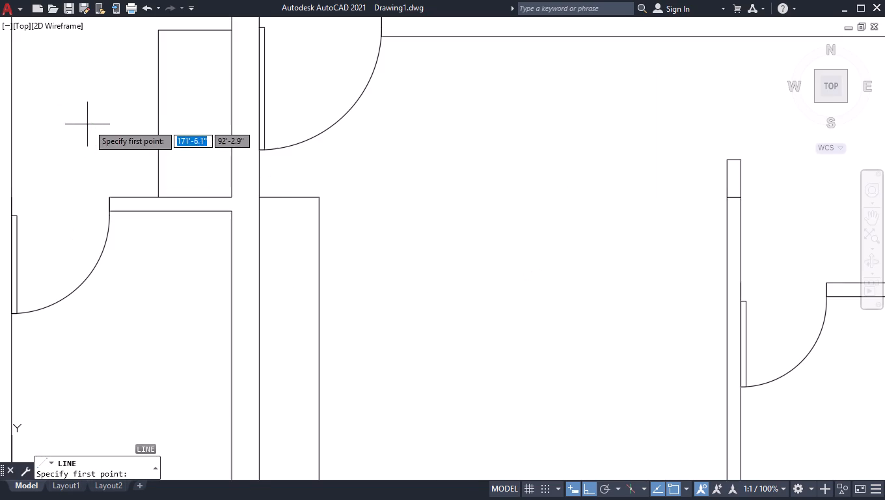
left_click(154, 211)
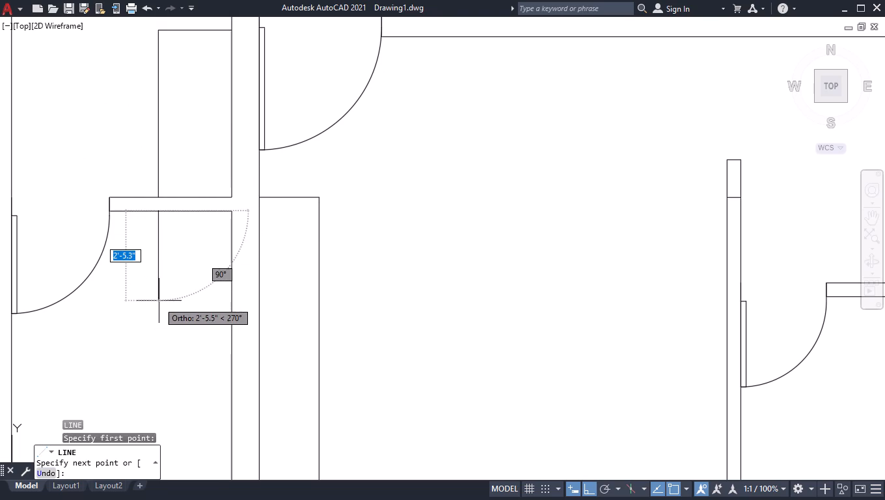
type("2'")
key("Return")
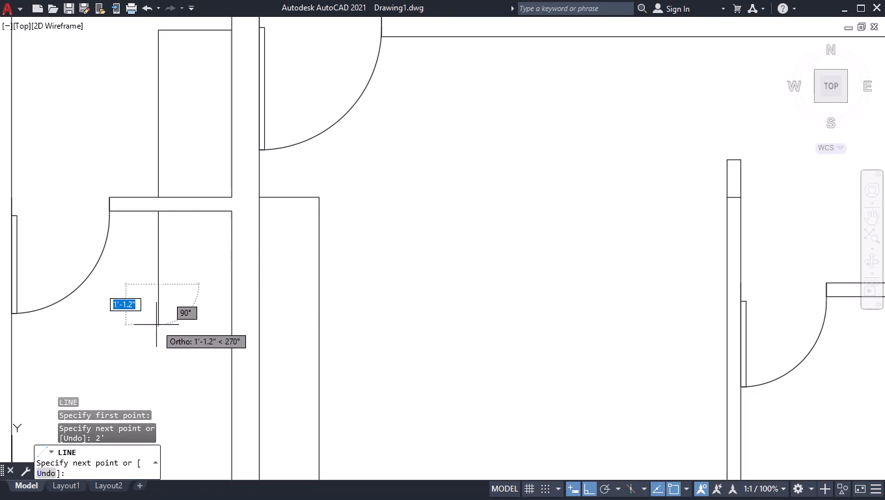
type("1'")
key("Return")
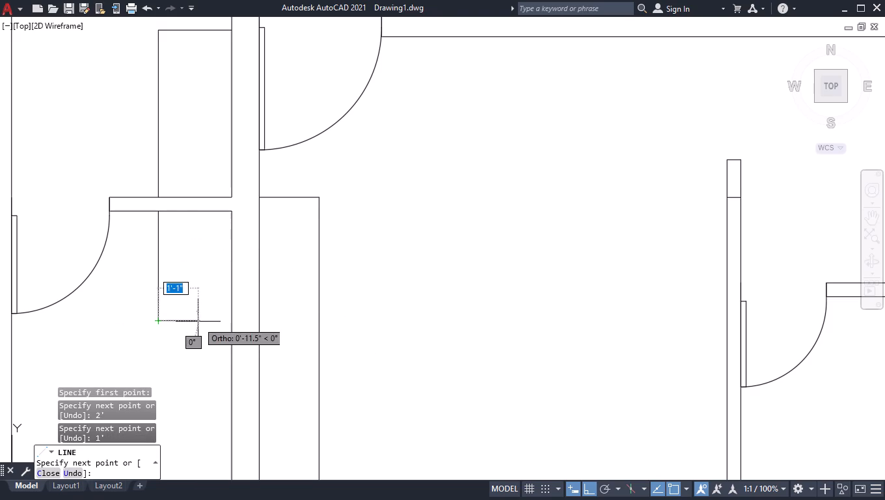
left_click(229, 322)
key("space")
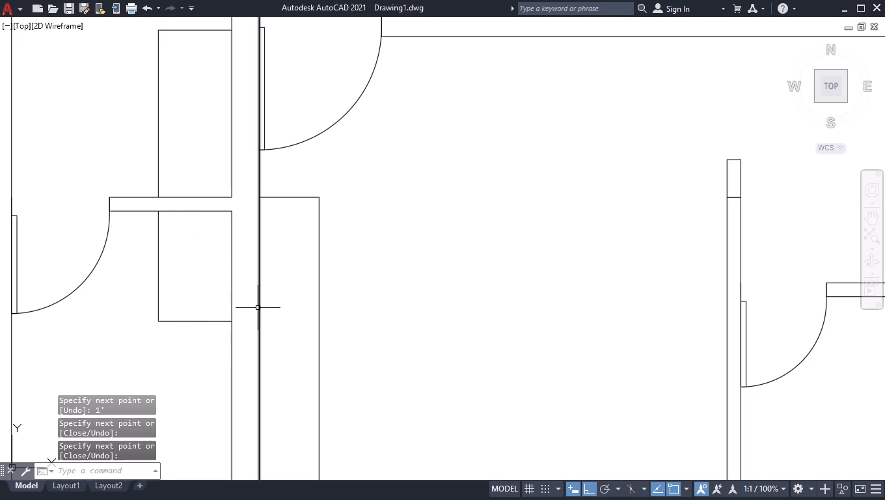
Draw a horizontal line about 6' long across the small room, from the middle wall's face to the left wall, below the counter.
scroll(256, 315, "down", 1)
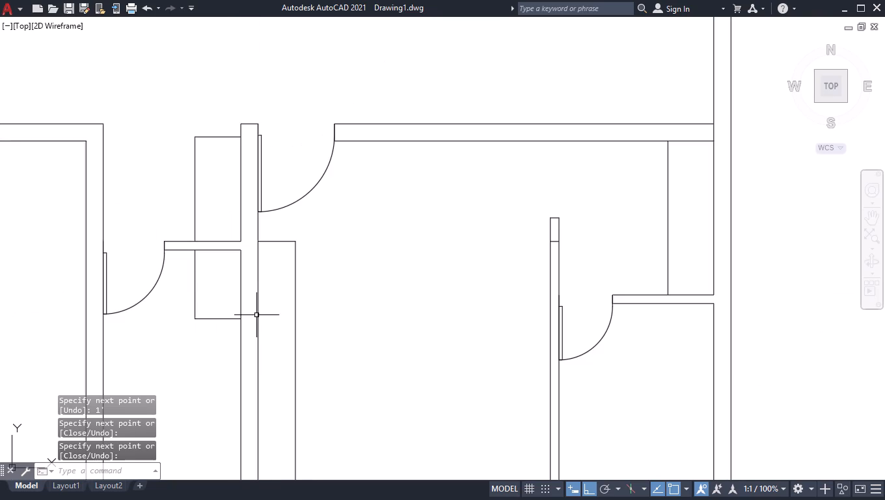
scroll(258, 315, "down", 2)
scroll(213, 386, "up", 3)
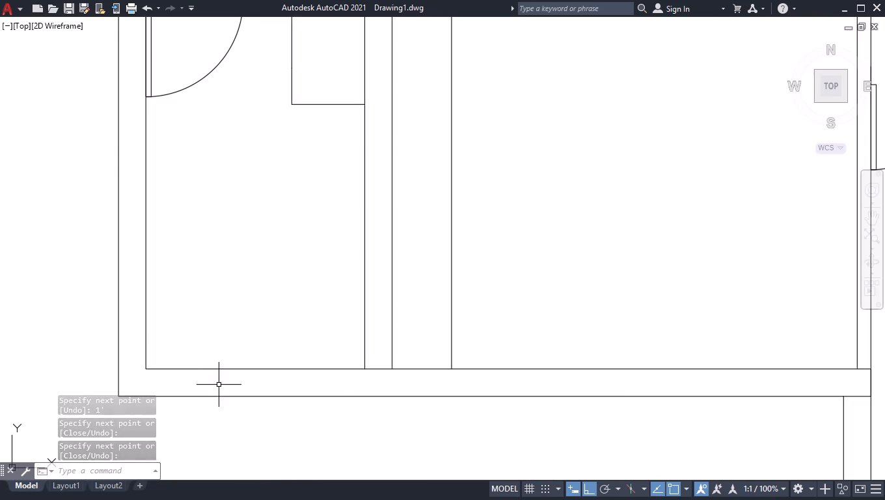
key("l")
key("Return")
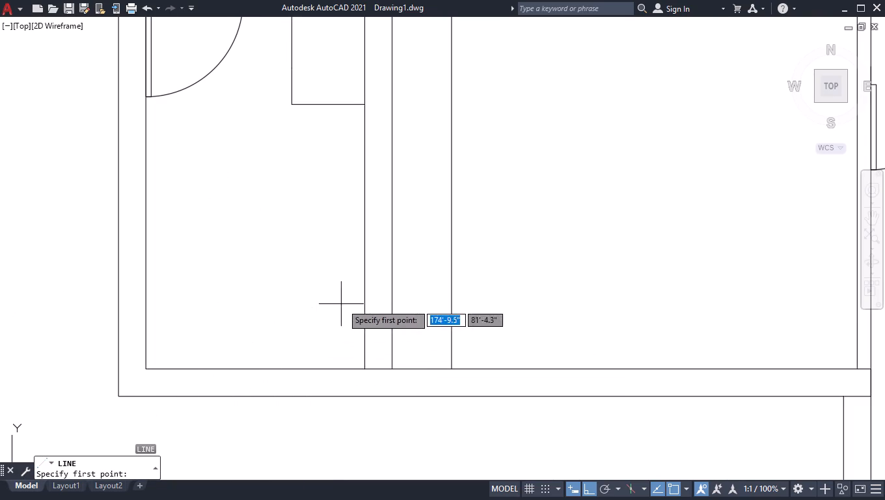
left_click(363, 219)
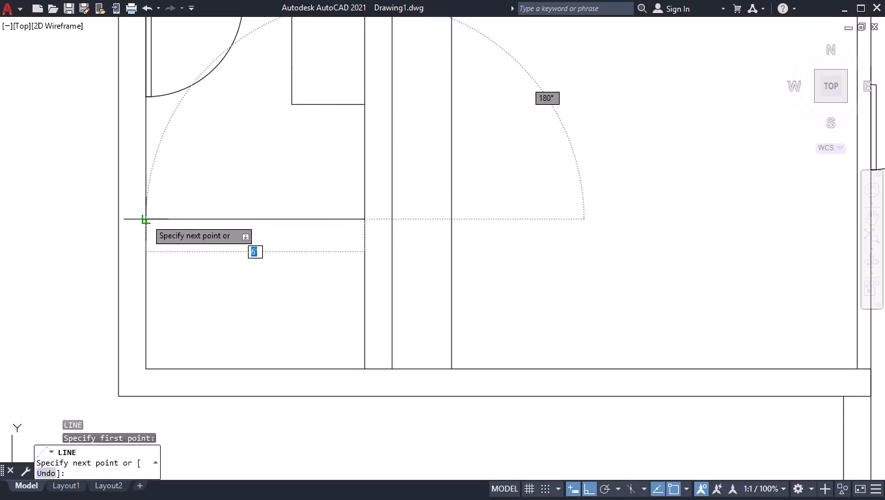
left_click(146, 219)
key("space")
Draw a horizontal dividing line about 1'-7.6" long across the narrow counter, from the middle wall's far face to the counter edge.
scroll(178, 257, "down", 4)
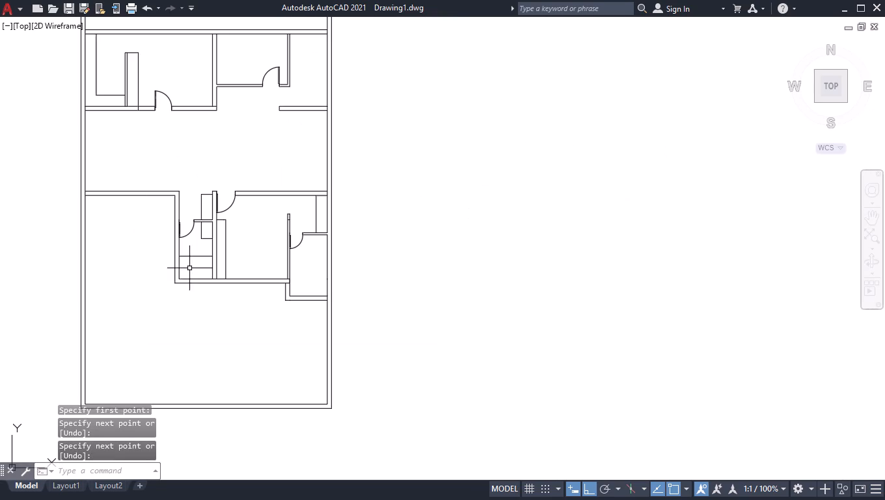
scroll(186, 247, "up", 1)
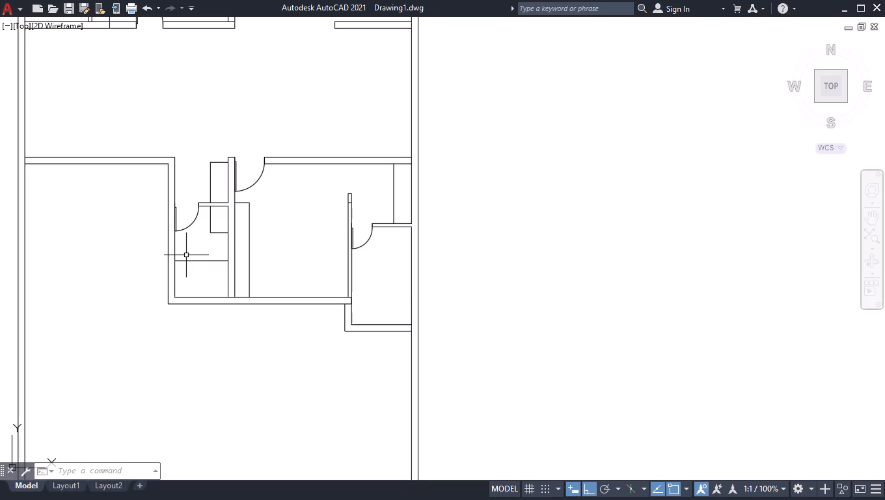
scroll(200, 266, "up", 2)
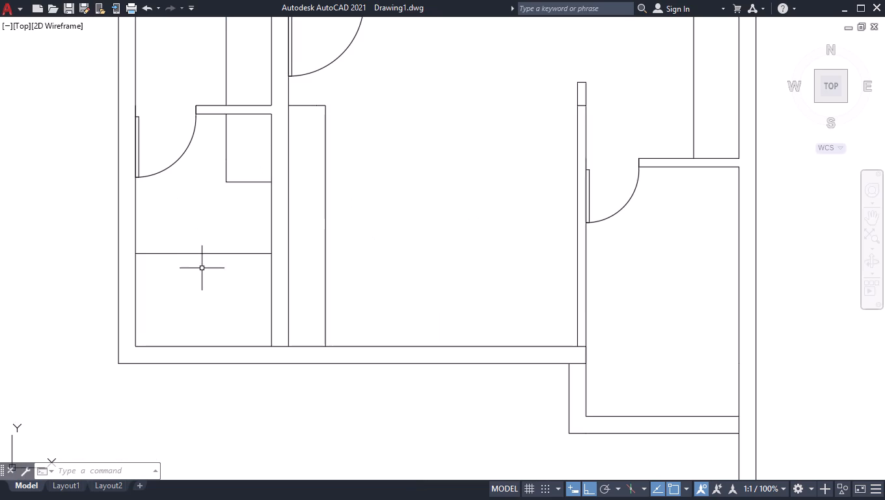
key("l")
key("Return")
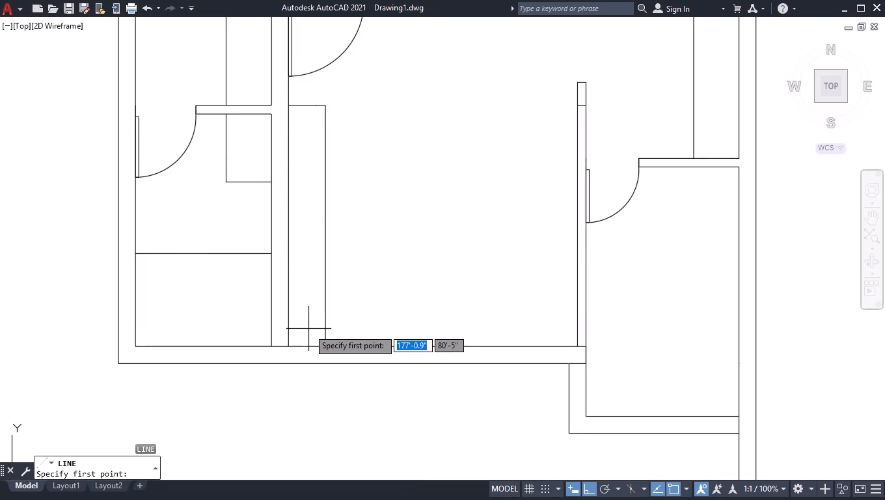
left_click(286, 248)
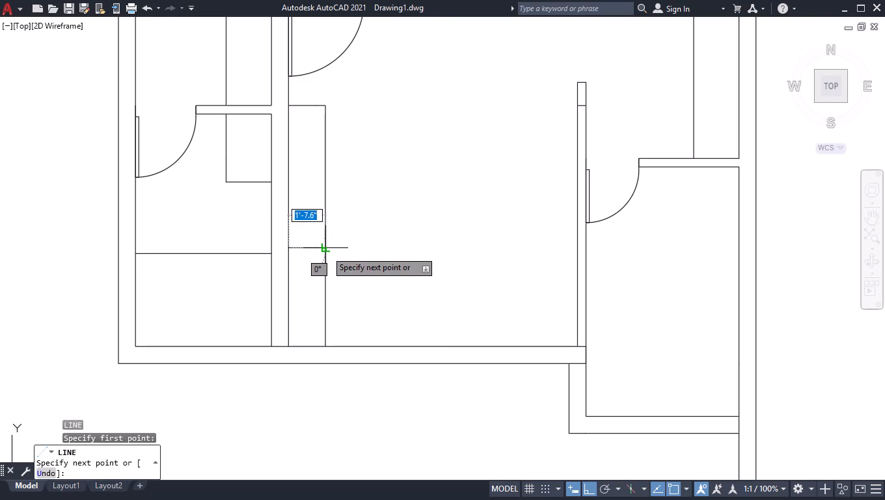
left_click(326, 251)
key("space")
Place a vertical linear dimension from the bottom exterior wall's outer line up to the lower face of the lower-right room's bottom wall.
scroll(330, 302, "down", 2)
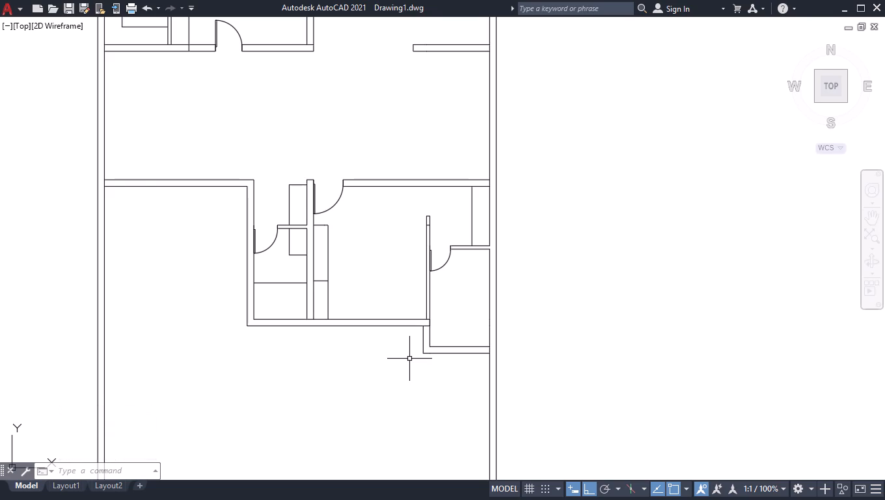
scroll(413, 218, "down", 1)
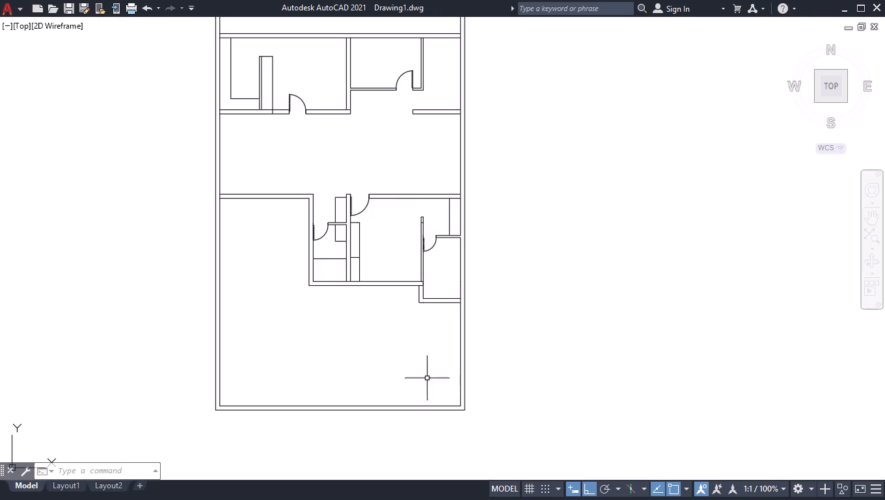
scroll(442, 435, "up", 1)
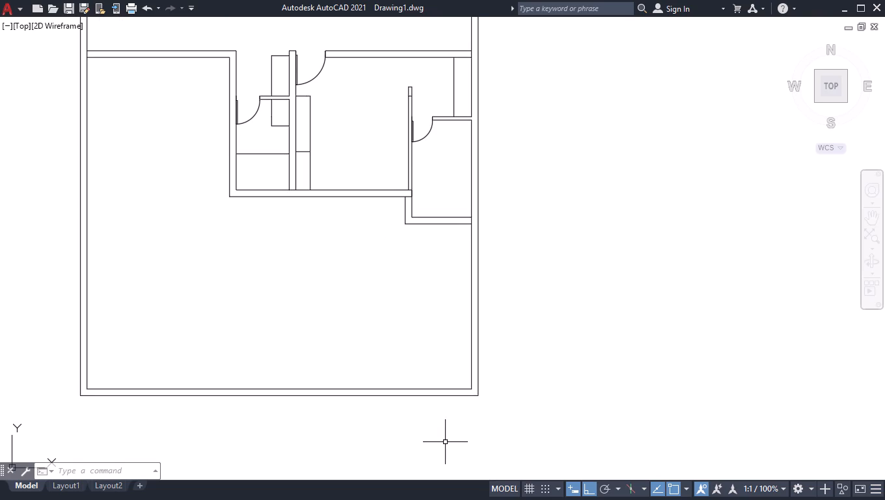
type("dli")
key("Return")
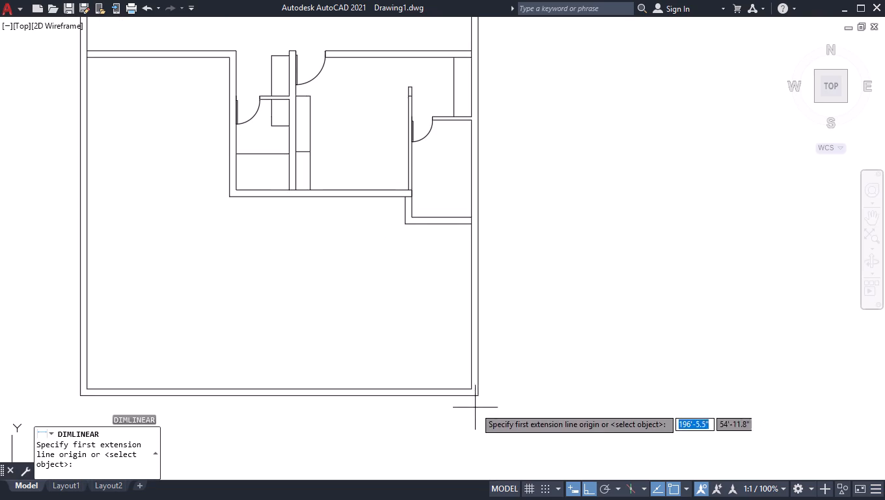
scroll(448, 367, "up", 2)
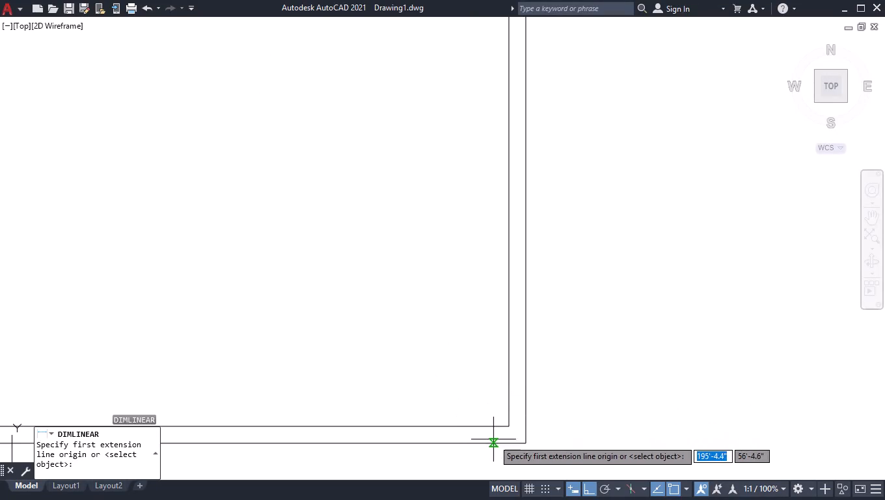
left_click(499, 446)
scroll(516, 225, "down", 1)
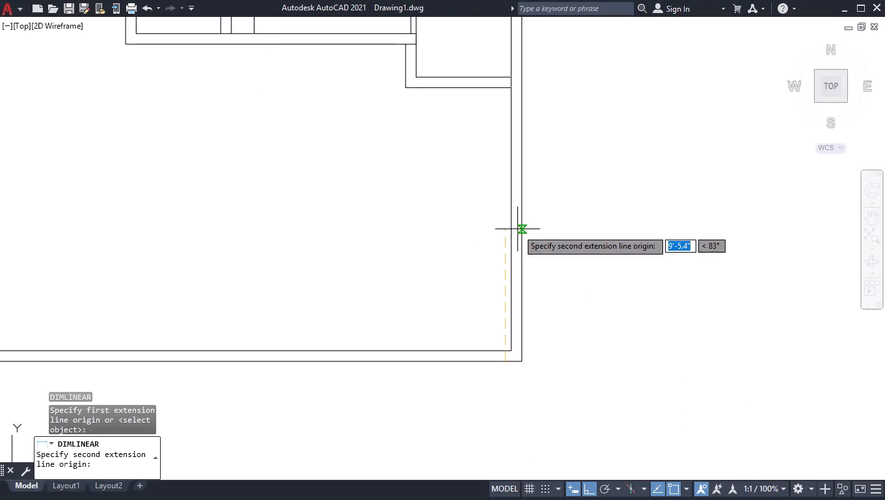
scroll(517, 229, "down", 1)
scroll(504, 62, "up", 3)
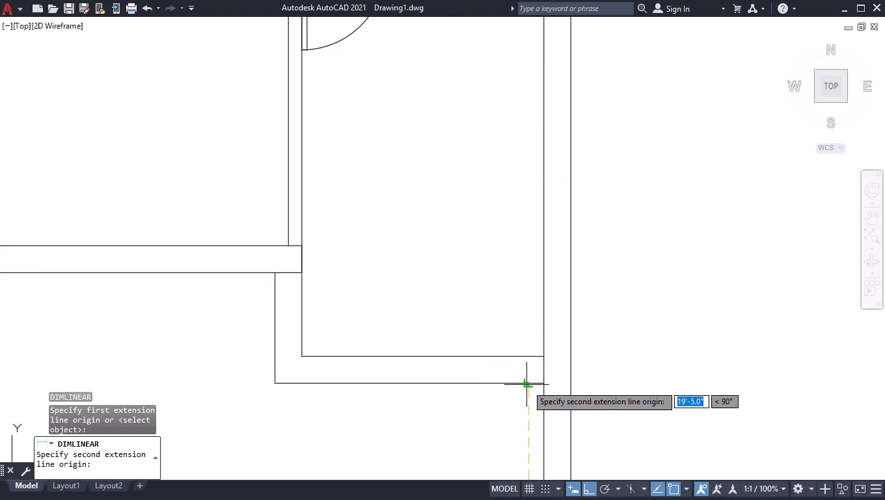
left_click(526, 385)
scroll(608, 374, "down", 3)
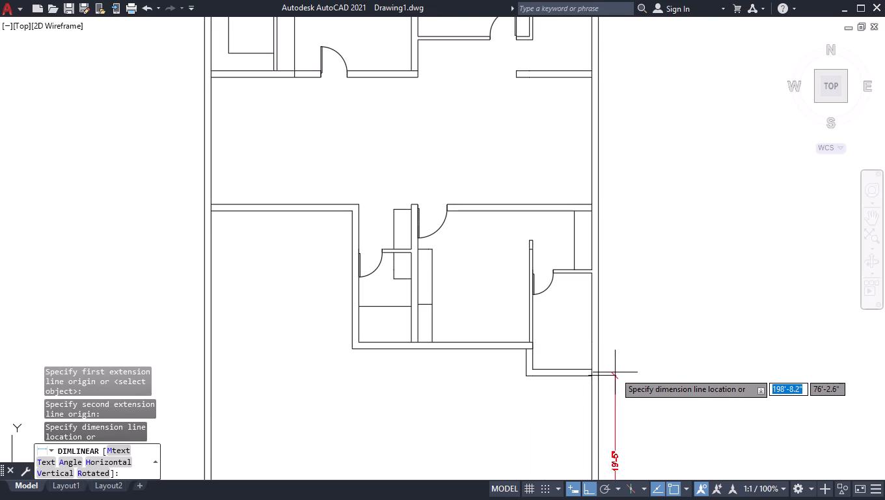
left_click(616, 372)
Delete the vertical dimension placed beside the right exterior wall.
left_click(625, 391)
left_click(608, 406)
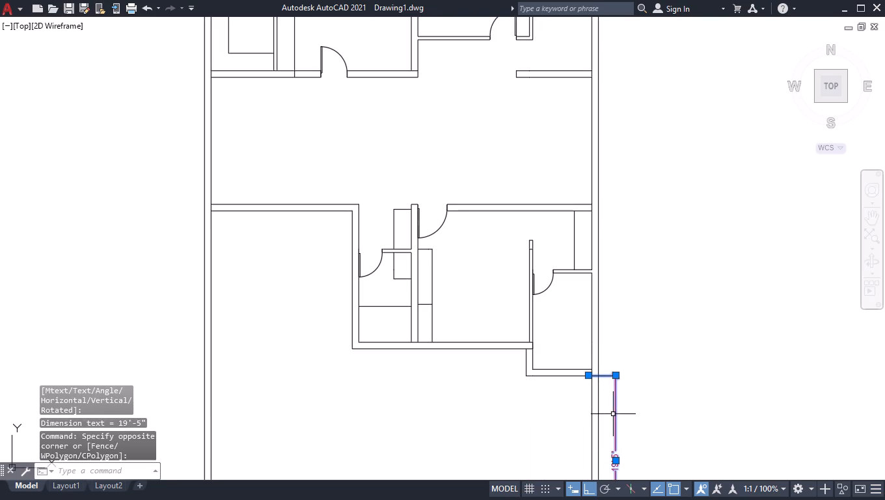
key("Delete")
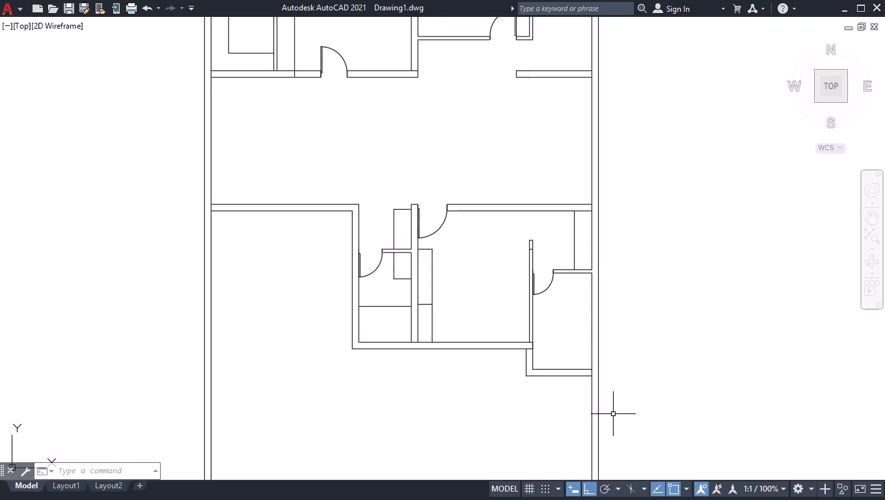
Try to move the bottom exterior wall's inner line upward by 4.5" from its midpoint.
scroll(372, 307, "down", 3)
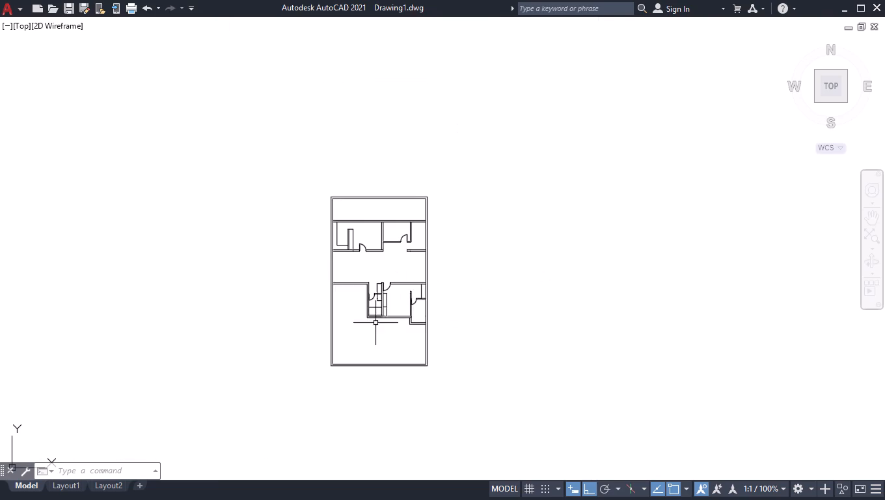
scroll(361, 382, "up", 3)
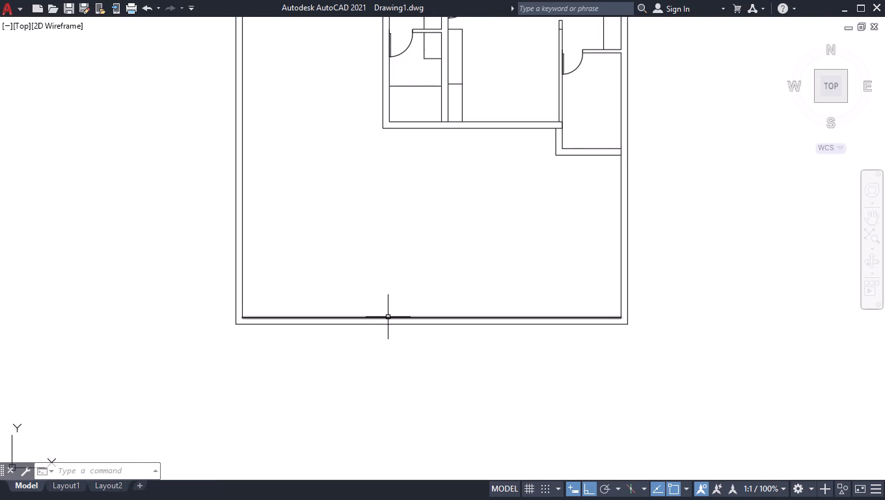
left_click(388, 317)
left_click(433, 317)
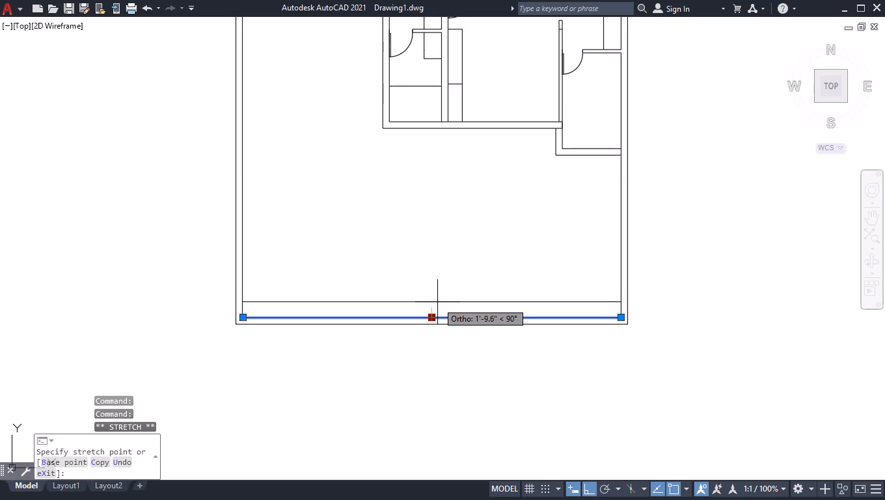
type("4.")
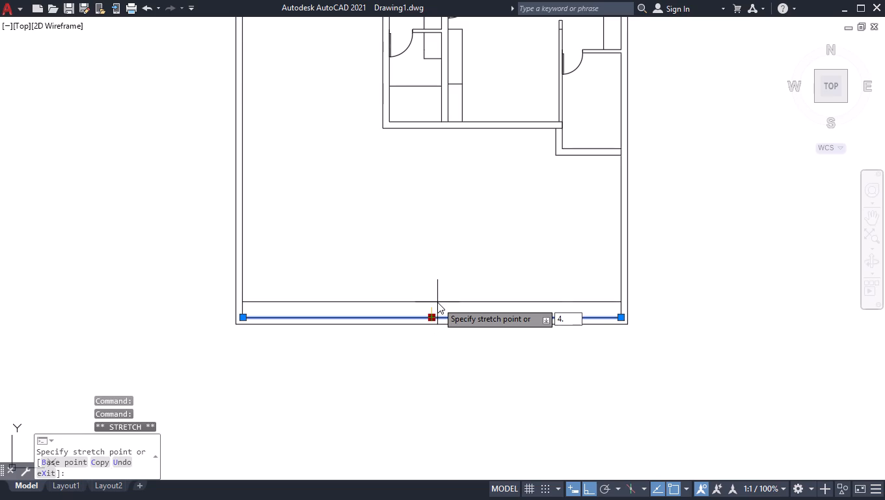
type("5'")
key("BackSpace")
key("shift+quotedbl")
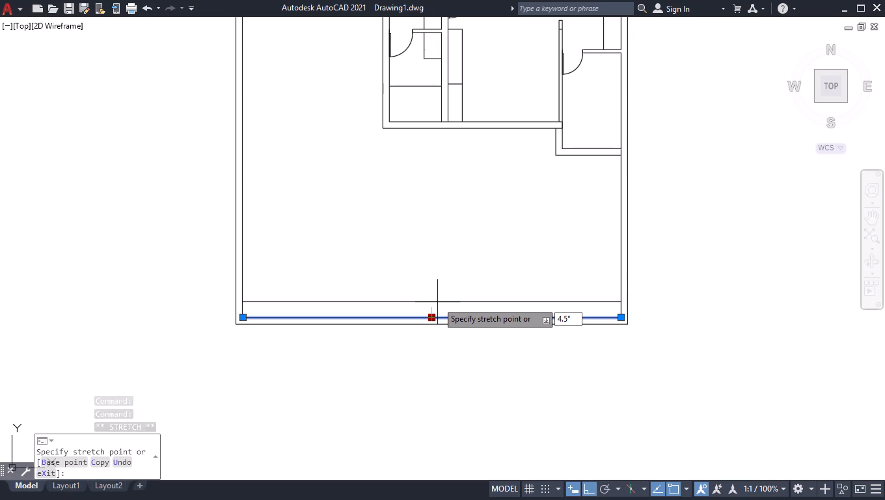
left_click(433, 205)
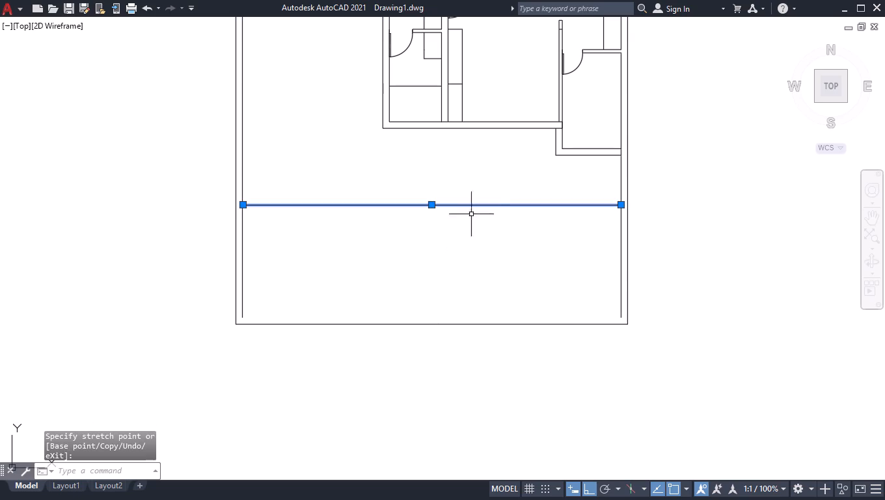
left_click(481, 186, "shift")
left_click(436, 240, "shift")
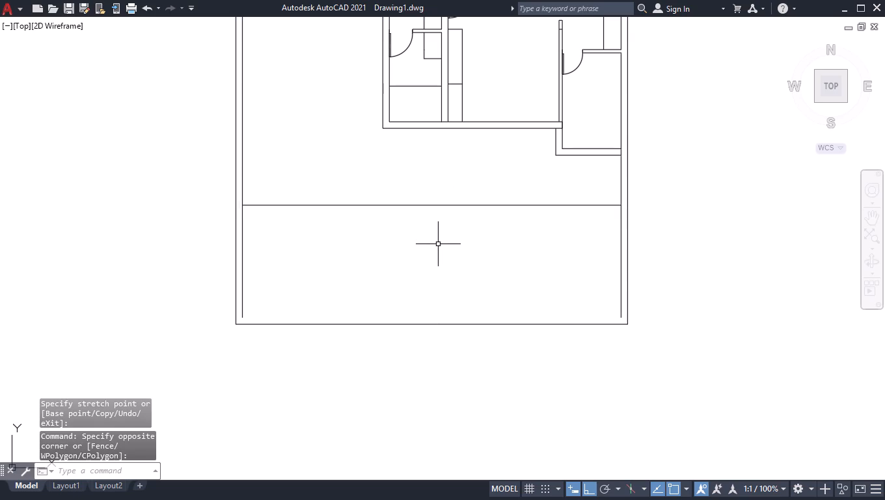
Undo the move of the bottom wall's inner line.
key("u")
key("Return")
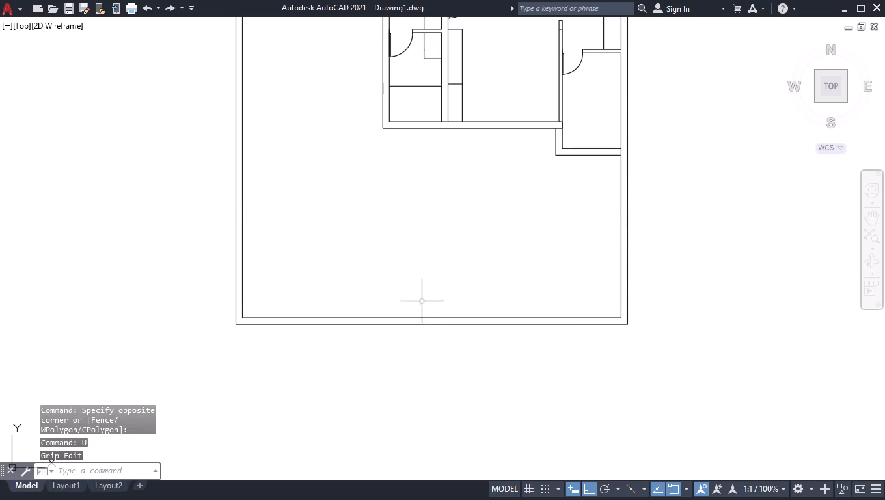
Select one door block, extend the selection to all similar door blocks, and hide them.
scroll(426, 322, "down", 2)
scroll(439, 51, "up", 1)
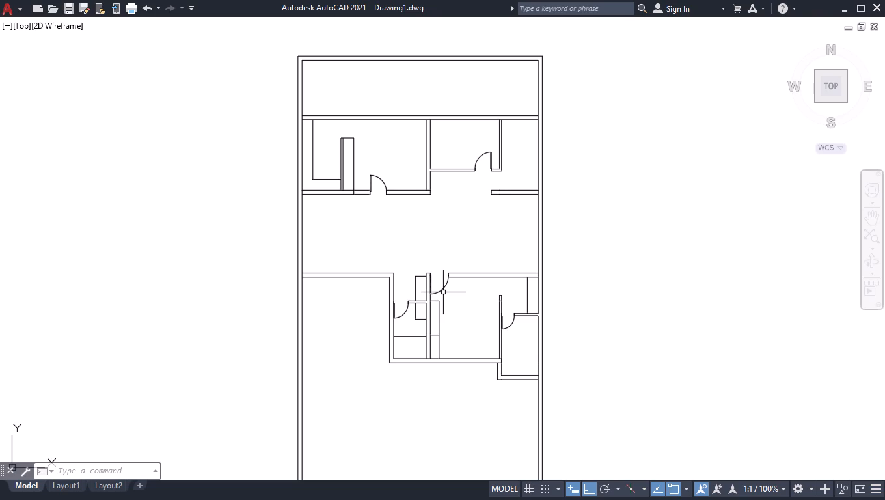
scroll(477, 318, "up", 2)
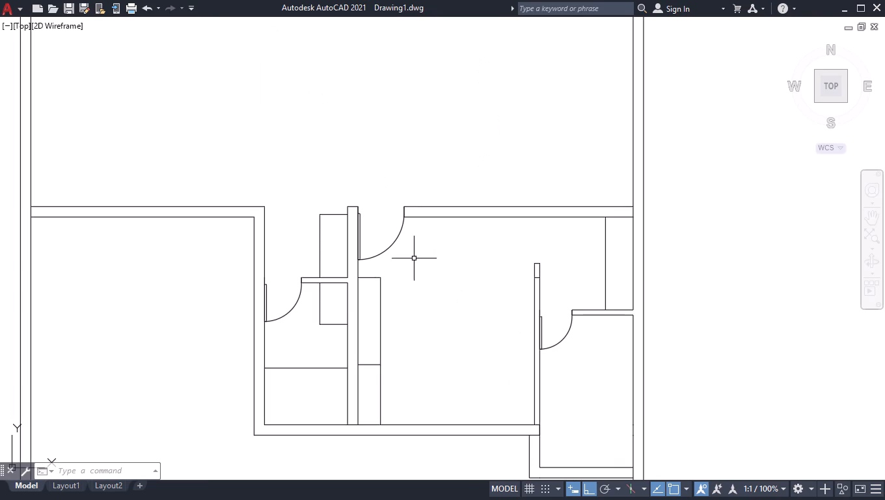
scroll(431, 318, "down", 3)
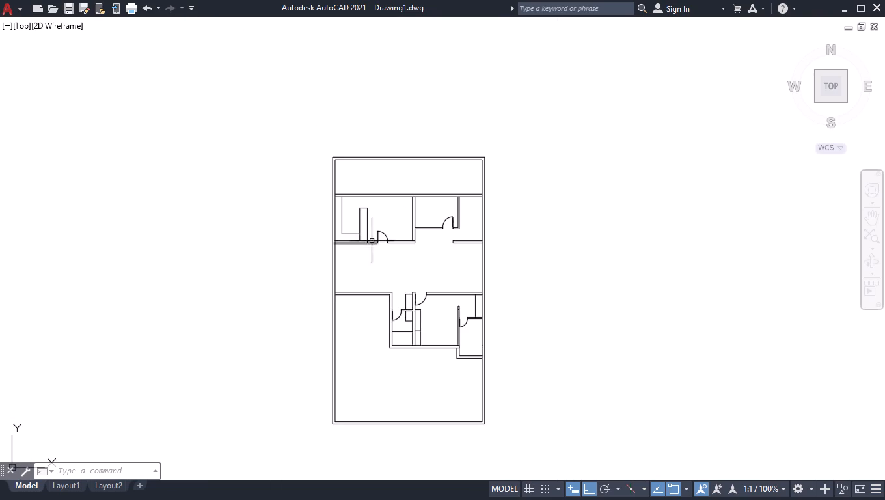
left_click(383, 235)
right_click(393, 215)
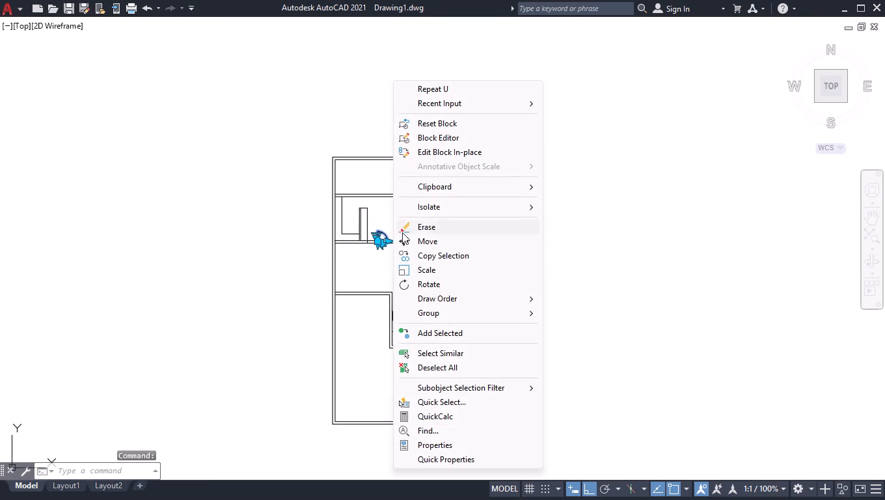
left_click(421, 204)
left_click(562, 316)
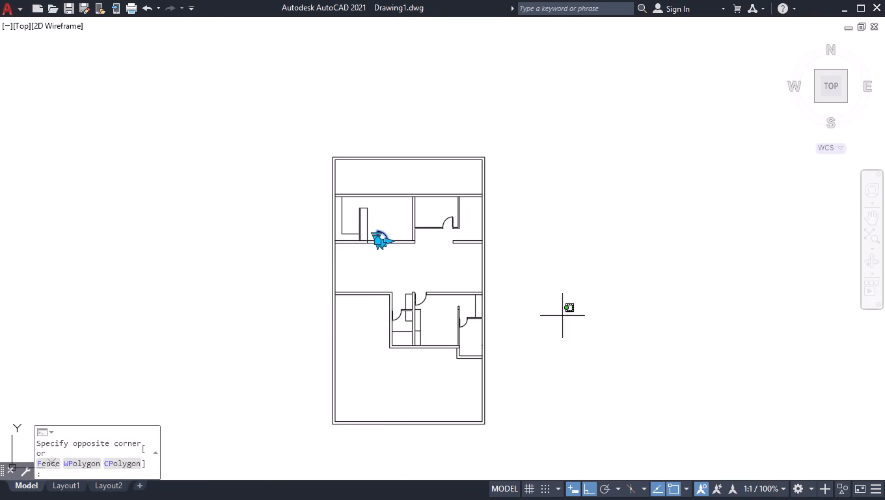
left_click(567, 301)
right_click(421, 240)
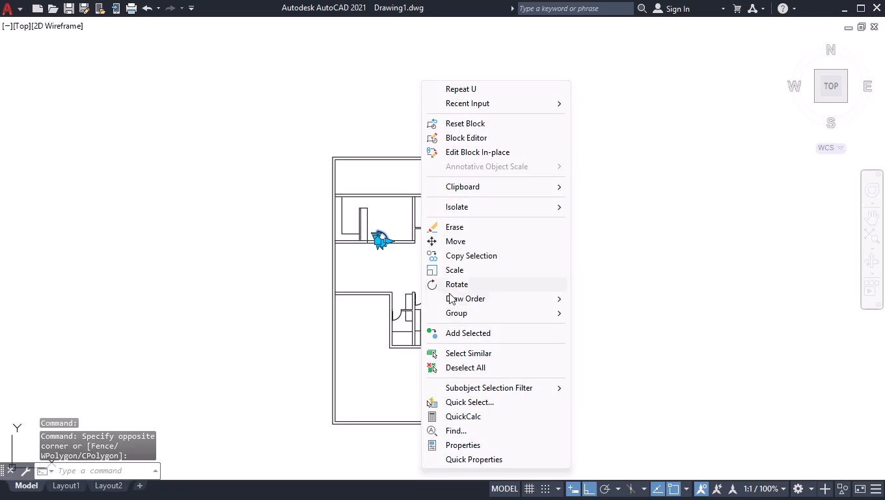
left_click(459, 352)
right_click(531, 230)
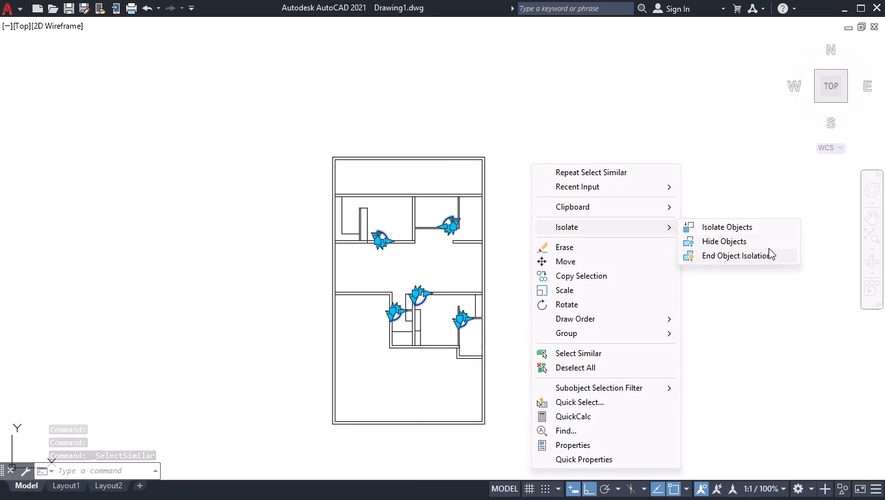
left_click(768, 247)
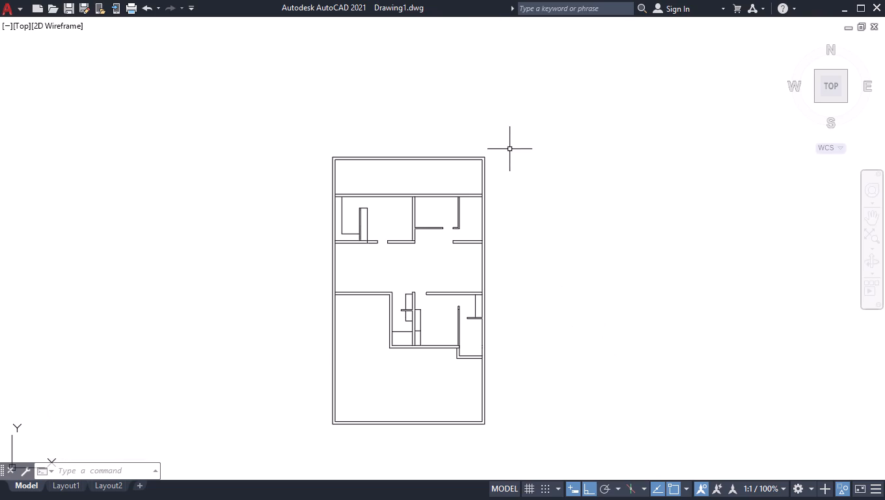
Set the colour of all interior walls, counters and the inner exterior-wall lines bordering the rooms to Red.
left_click(472, 186)
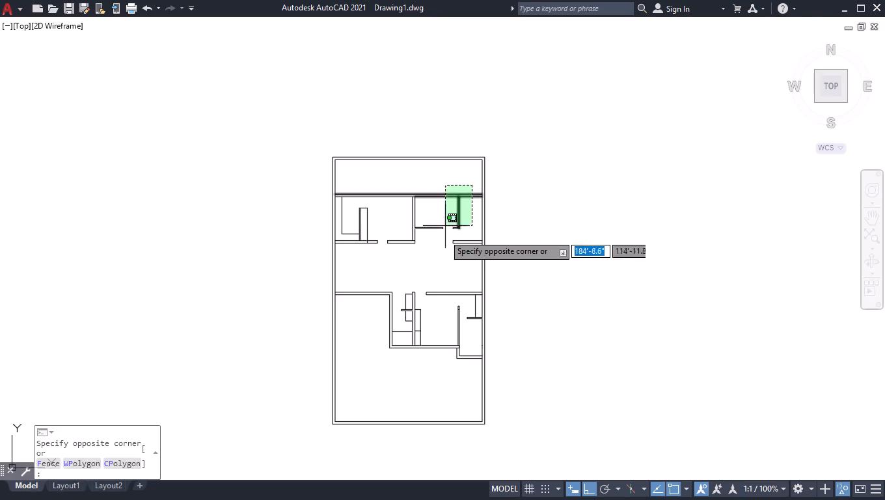
left_click(342, 348)
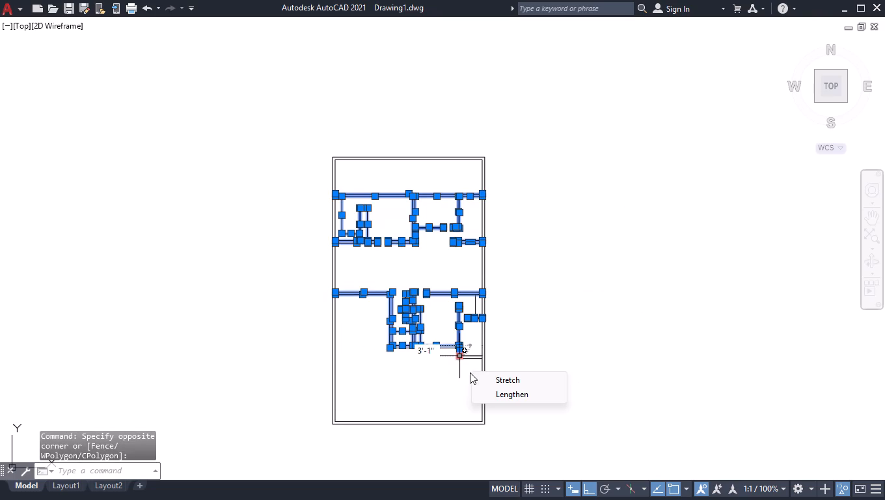
scroll(470, 362, "up", 5)
left_click(456, 210)
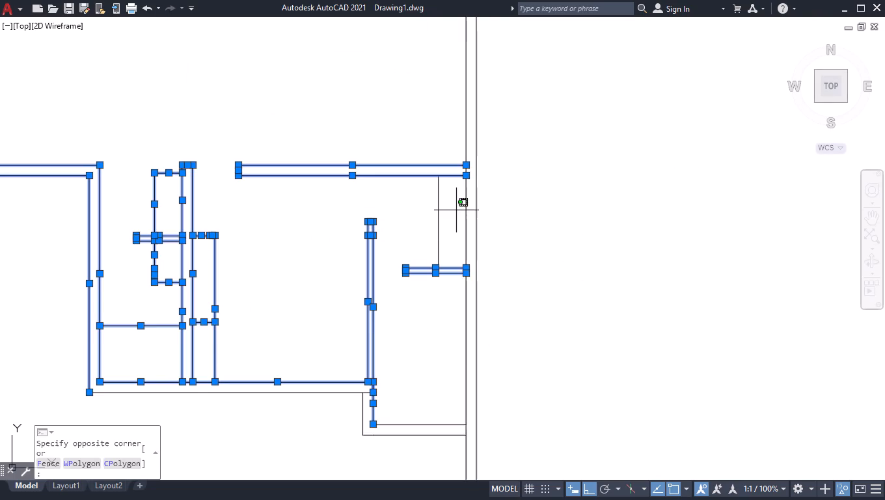
left_click(306, 449)
scroll(357, 349, "down", 2)
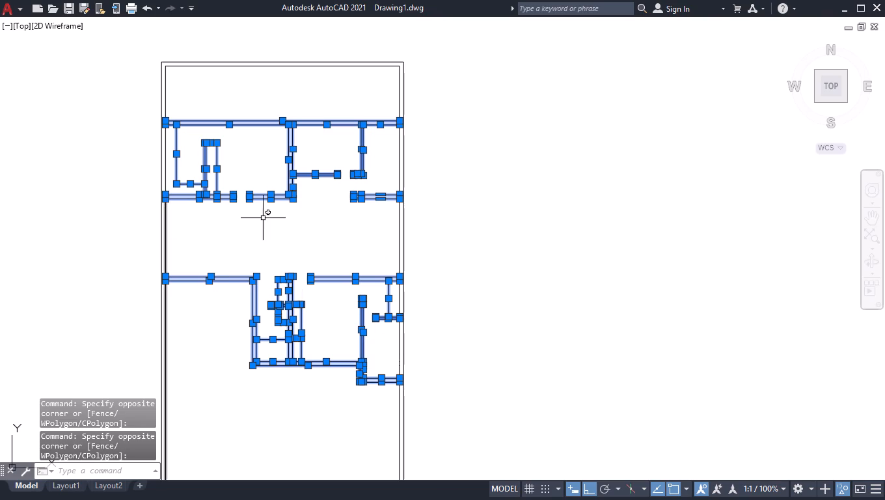
scroll(263, 218, "down", 1)
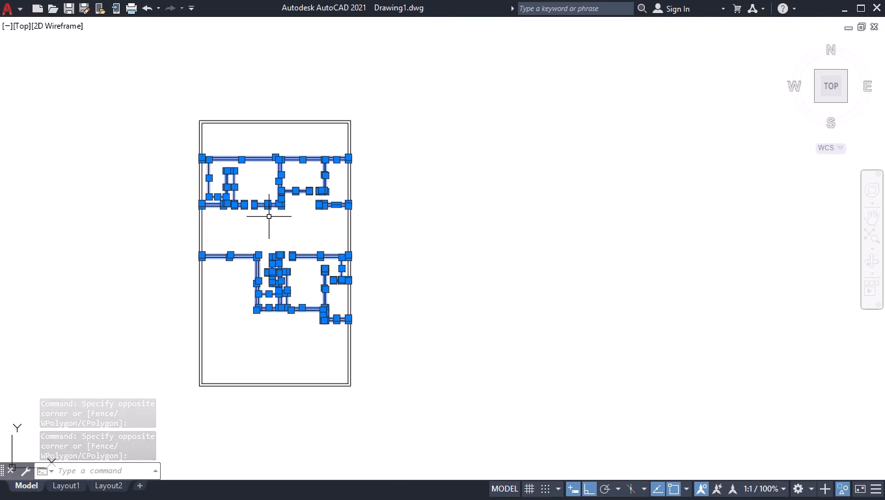
left_click(202, 172)
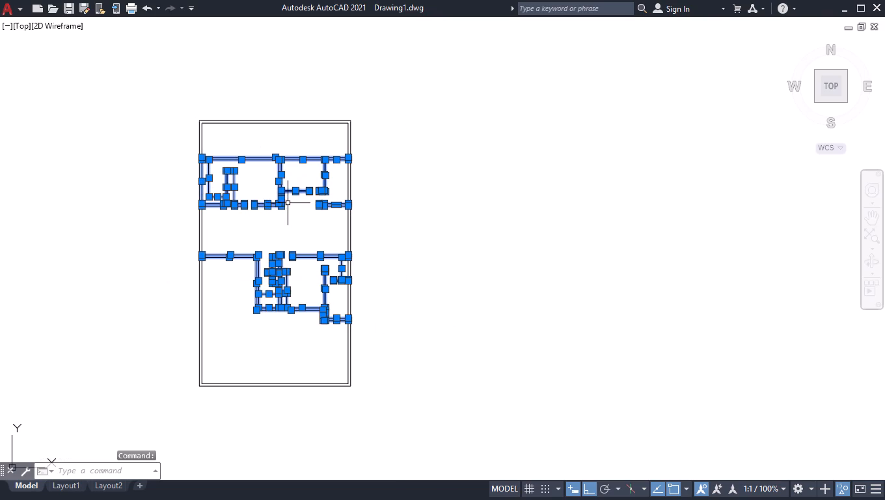
left_click(347, 181)
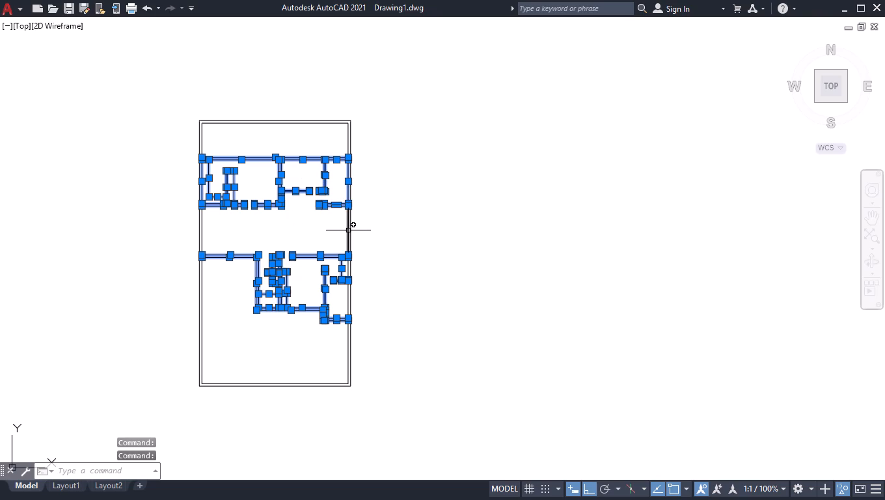
left_click(348, 230)
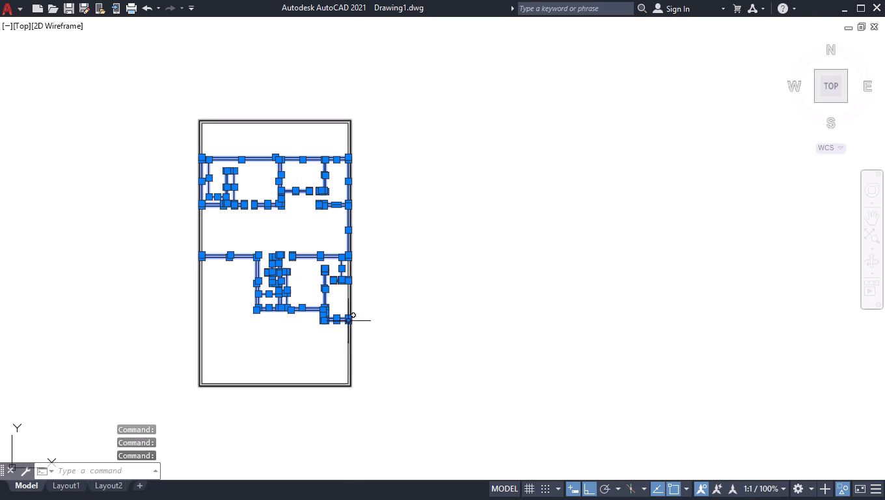
scroll(349, 324, "up", 3)
left_click(344, 122)
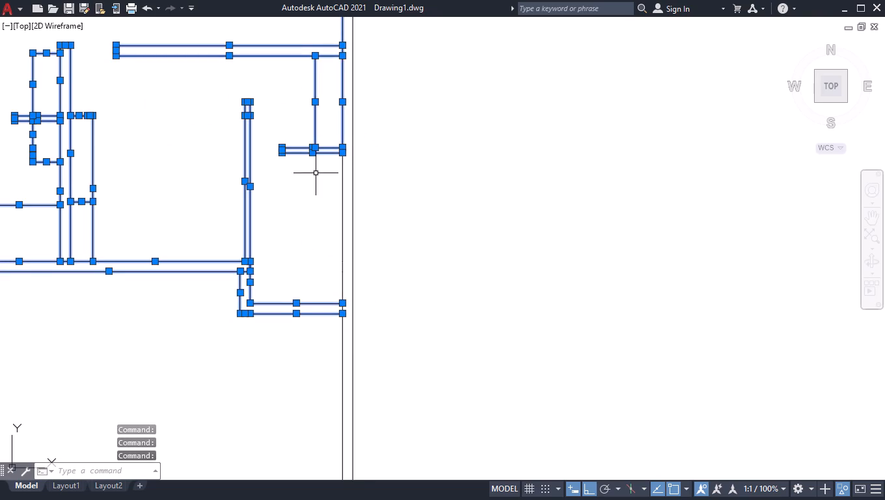
left_click(340, 230)
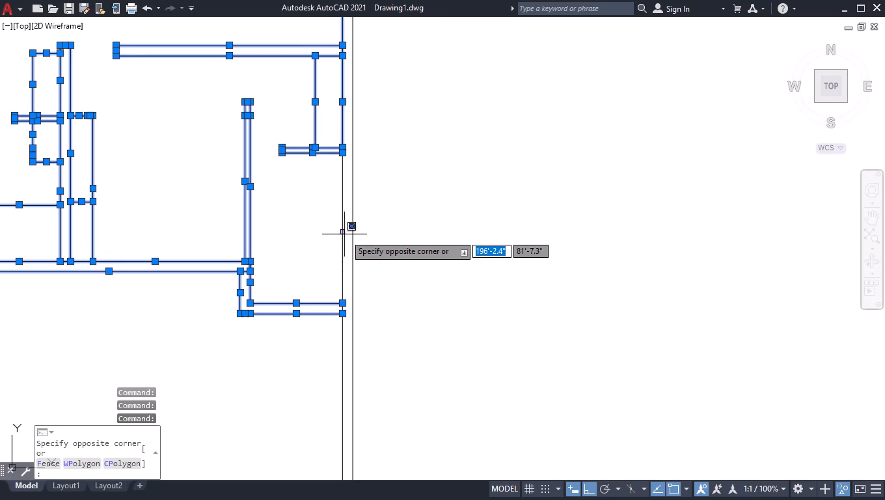
left_click(346, 228)
left_click(343, 221)
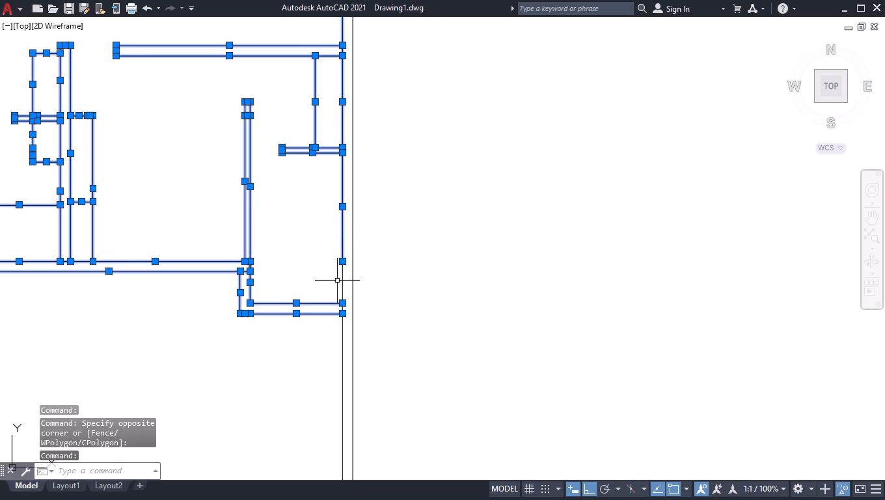
left_click(342, 277)
scroll(446, 251, "down", 4)
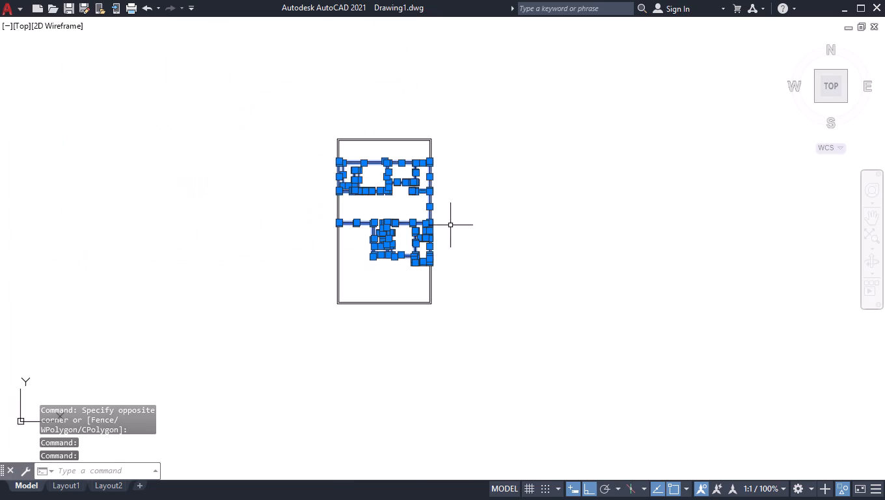
scroll(450, 225, "up", 1)
right_click(450, 231)
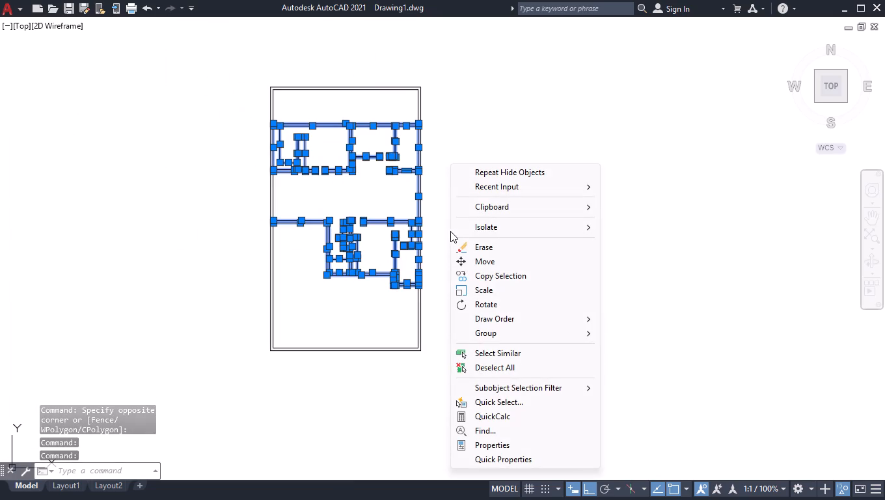
left_click(500, 104)
left_click(510, 193)
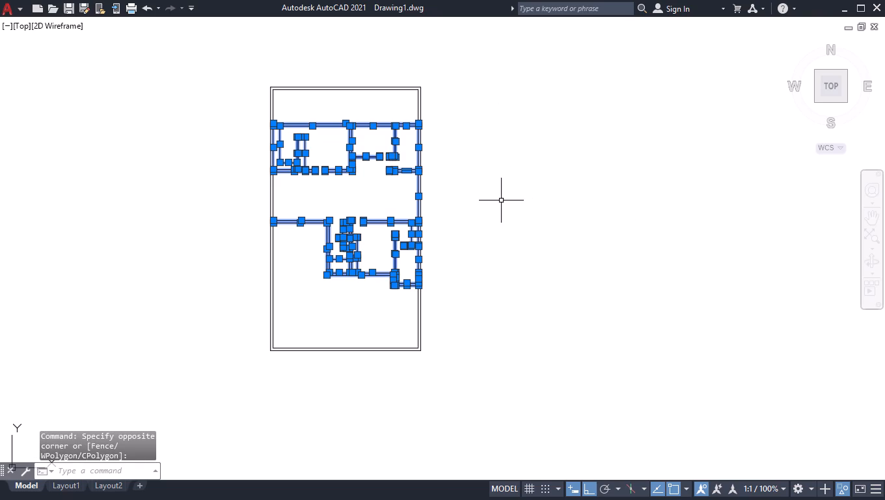
key("ctrl+1")
left_click(769, 146)
left_click(785, 143)
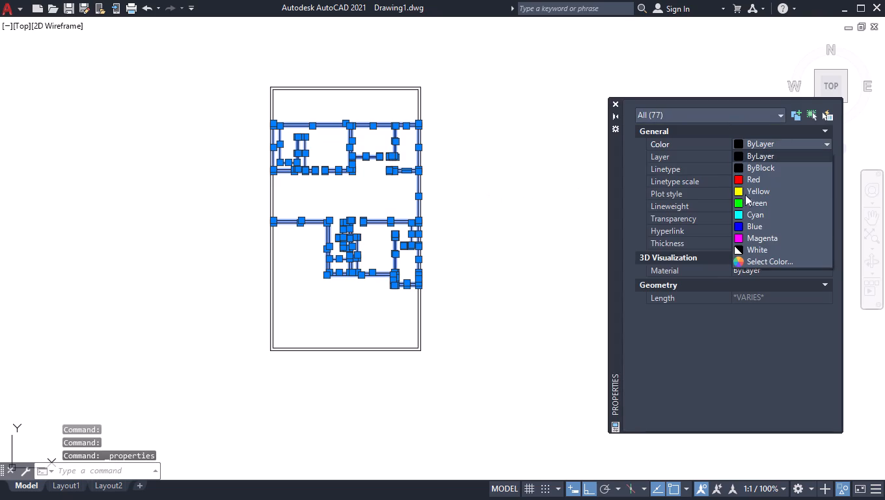
left_click(766, 182)
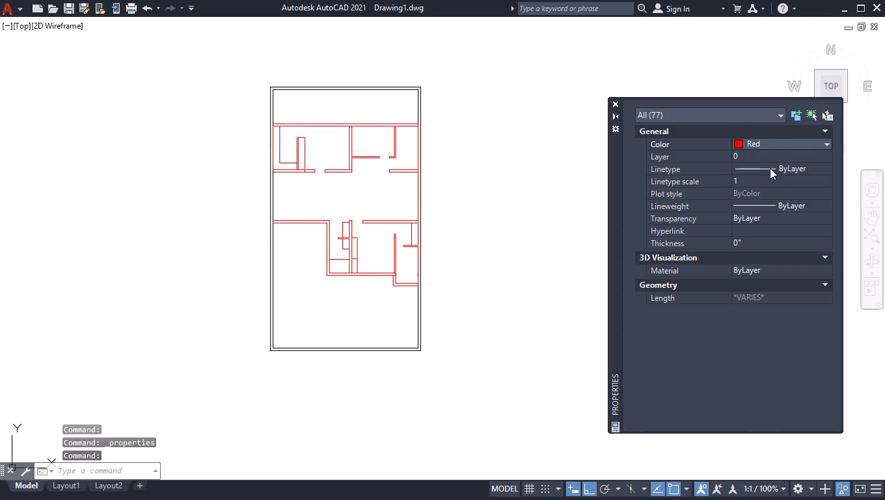
left_click(618, 102)
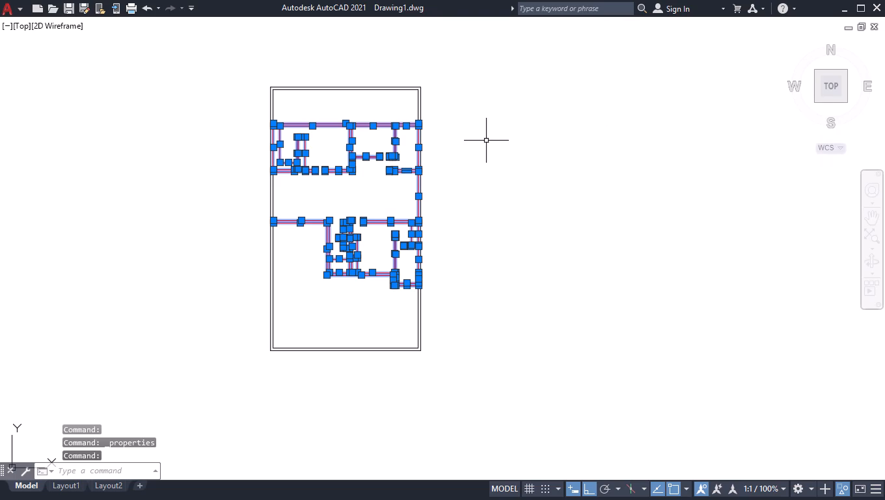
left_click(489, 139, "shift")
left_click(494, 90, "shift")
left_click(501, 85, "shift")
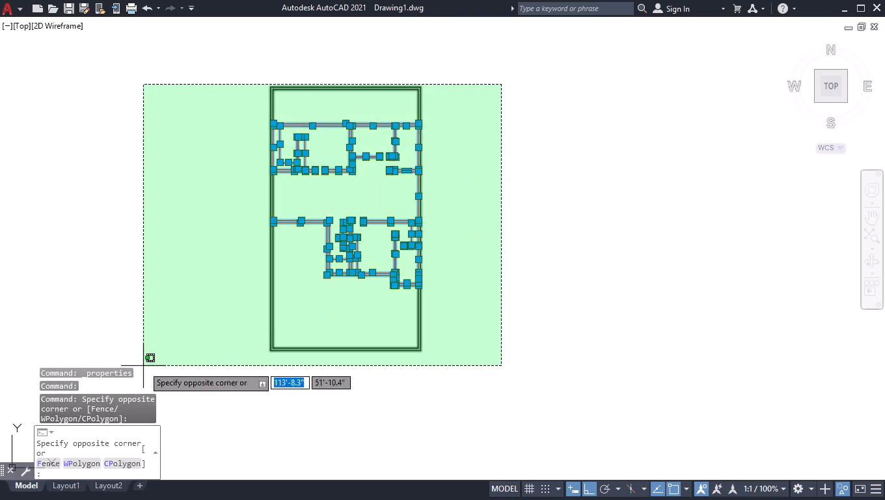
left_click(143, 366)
Draw a 9" horizontal line across the left exterior wall, continuing the upper line of the topmost interior wall.
scroll(254, 281, "up", 1)
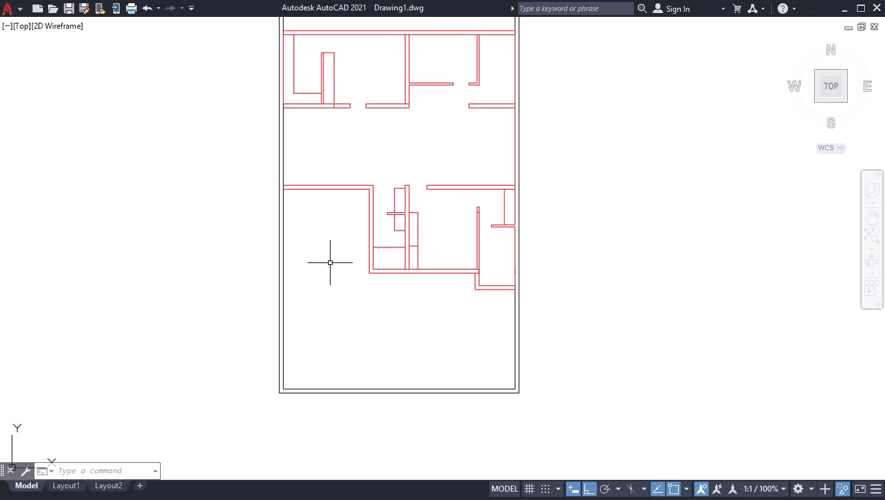
scroll(331, 274, "down", 1)
scroll(346, 156, "up", 1)
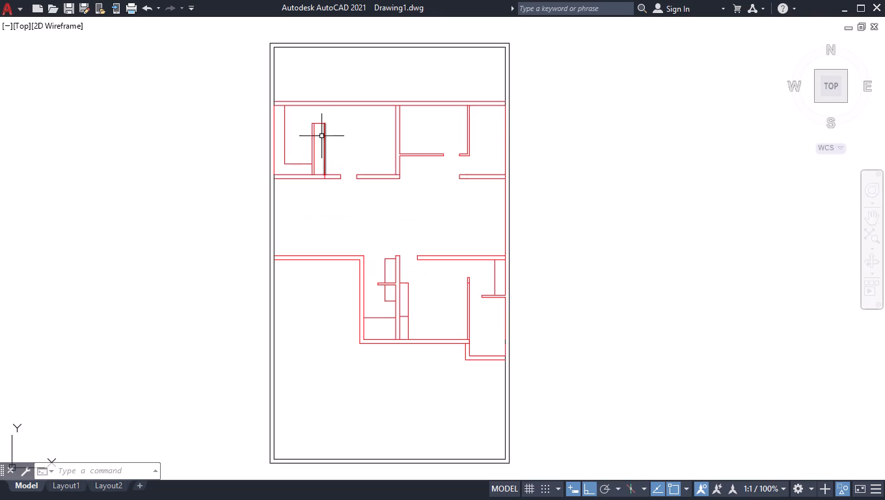
scroll(341, 44, "up", 2)
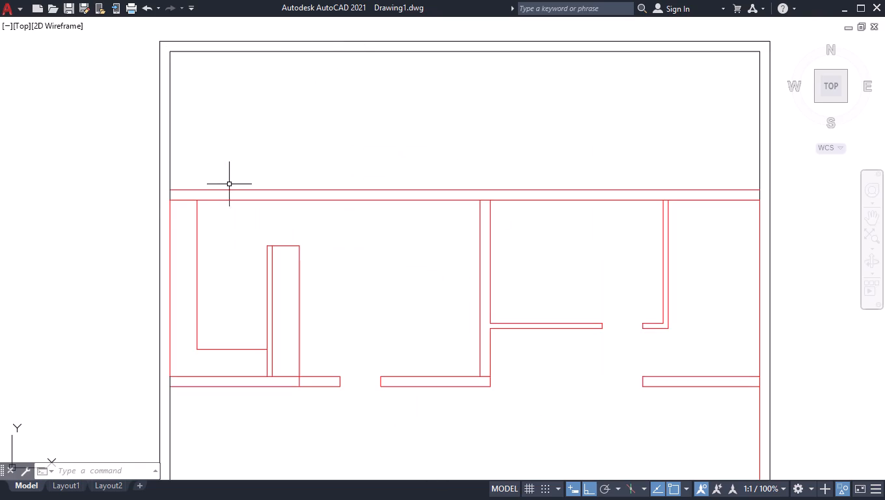
scroll(159, 191, "up", 2)
key("l")
key("Return")
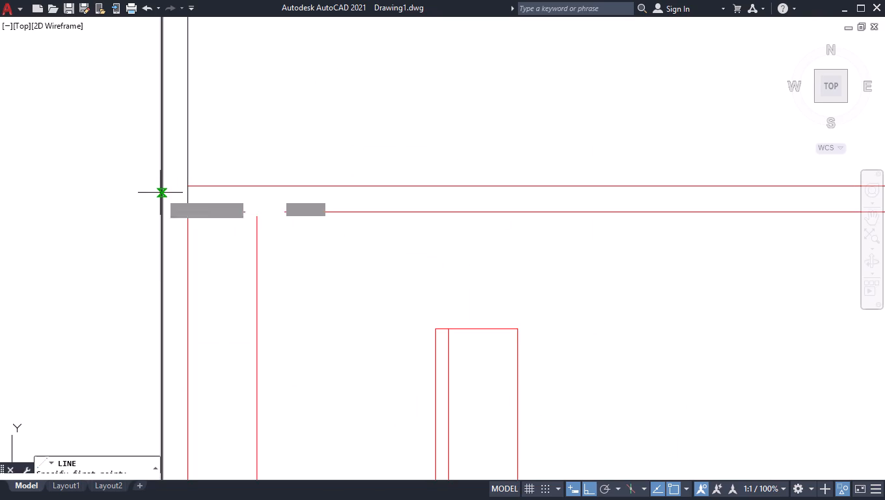
left_click(189, 187)
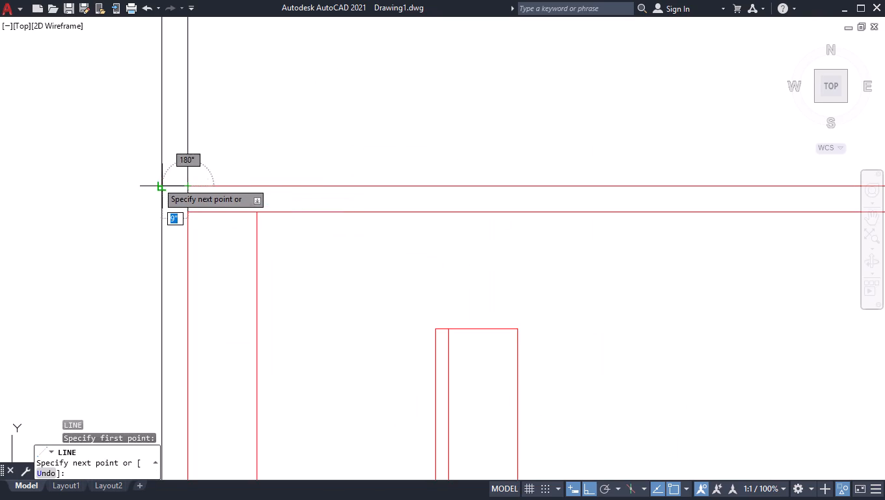
left_click(157, 182)
key("space")
Trim the left exterior wall's inner line where the three horizontal interior walls meet it, opening each wall junction.
type("tr")
key("Return")
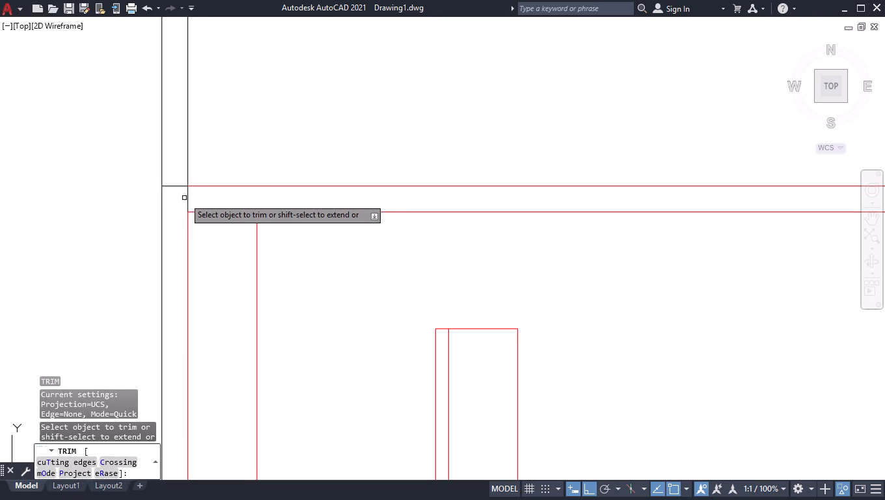
left_click(188, 200)
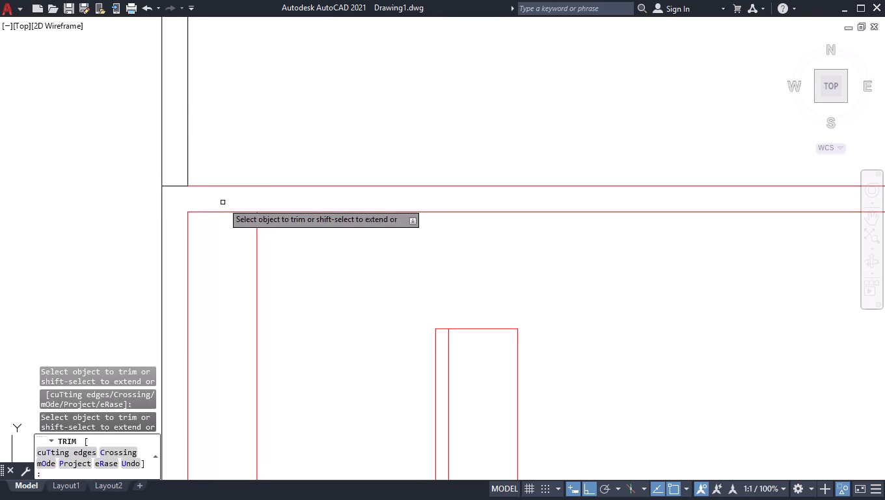
scroll(74, 200, "down", 2)
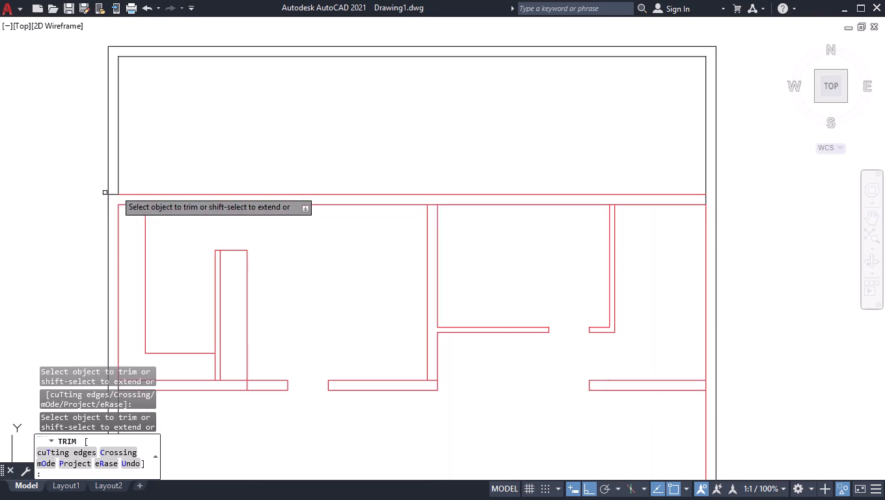
scroll(247, 195, "down", 1)
scroll(355, 199, "down", 2)
scroll(286, 253, "up", 3)
scroll(236, 199, "up", 3)
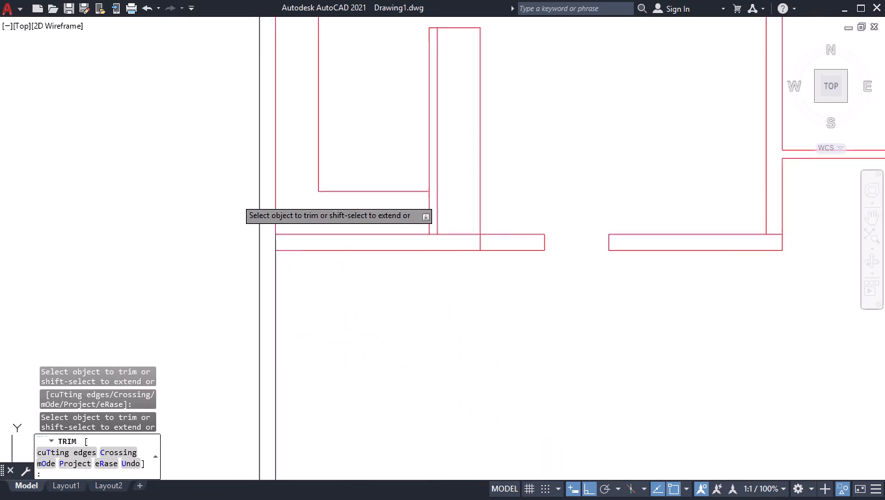
left_click(333, 304)
left_click(343, 305)
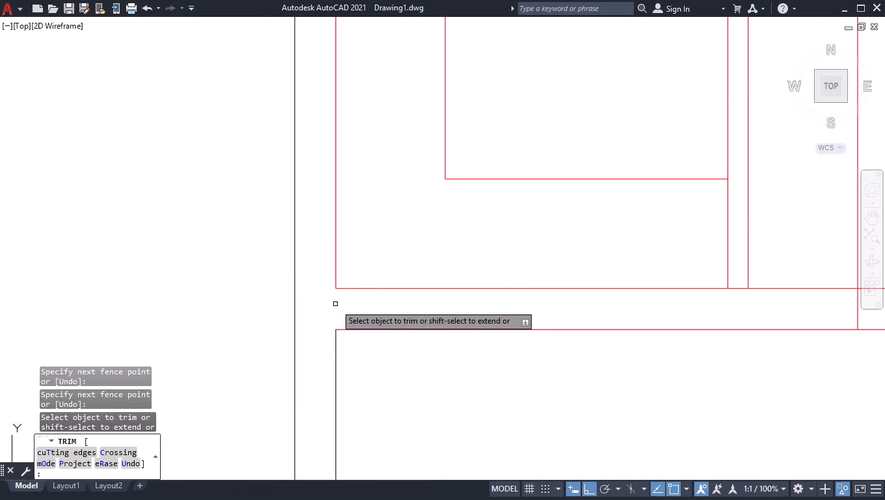
scroll(333, 311, "down", 5)
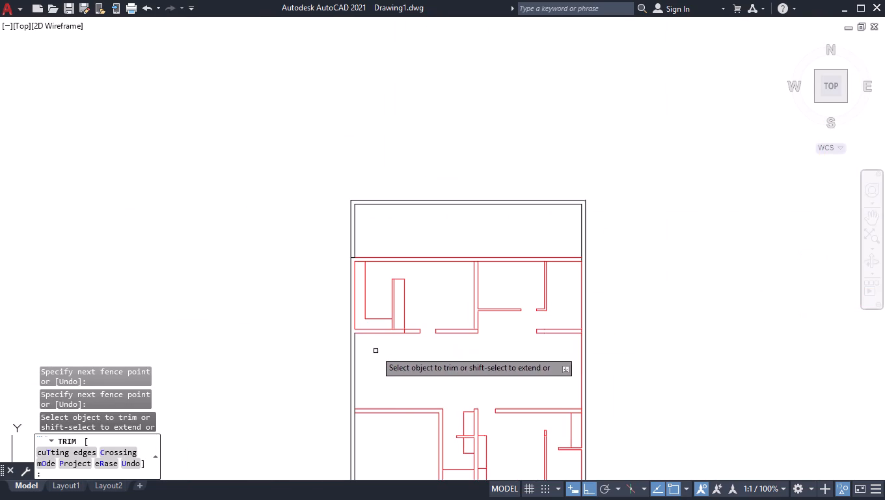
scroll(407, 356, "down", 1)
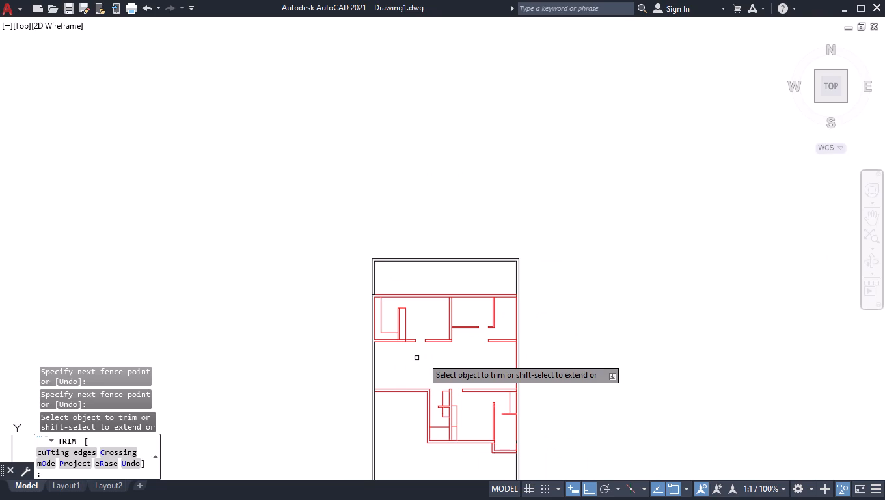
scroll(383, 393, "up", 5)
left_click(349, 372)
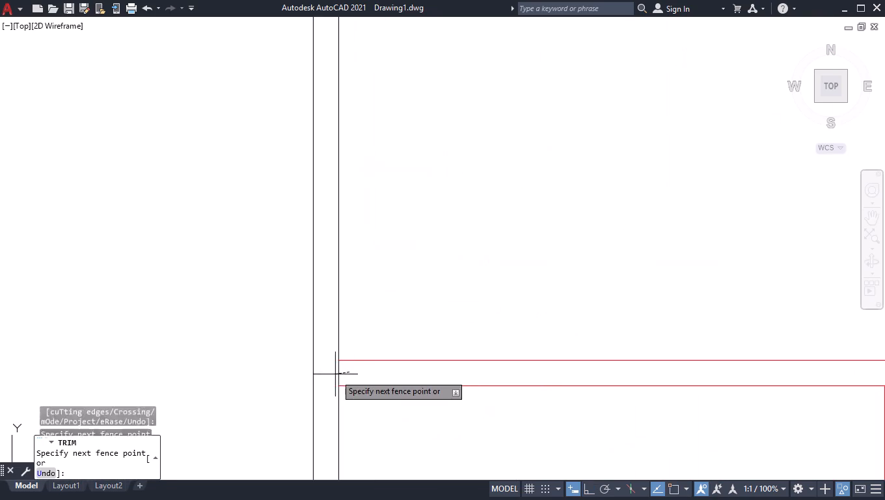
left_click(334, 374)
scroll(405, 426, "down", 6)
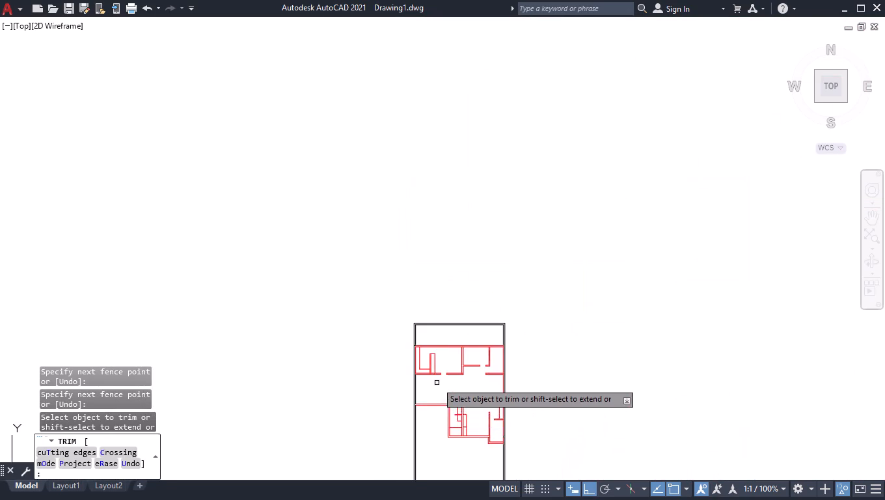
scroll(439, 380, "down", 2)
scroll(437, 413, "up", 4)
key("Return")
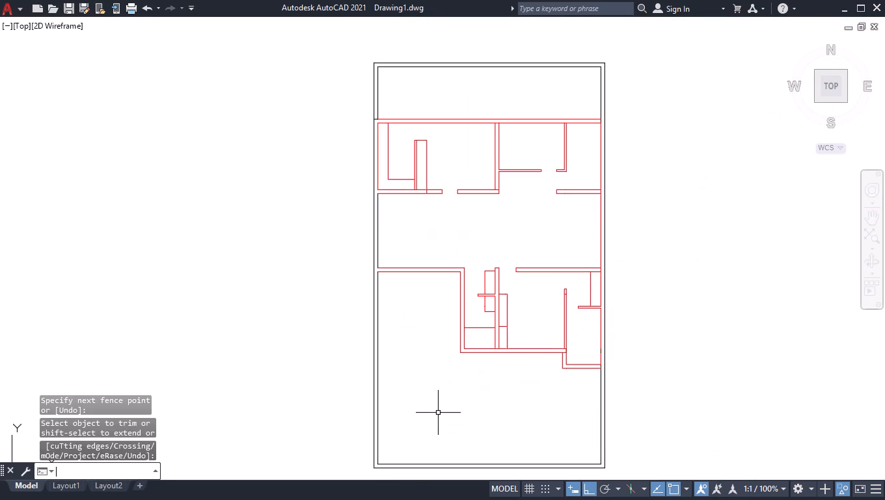
Draw a 9" horizontal line across the left exterior wall, a little below the level of the house's lowest wall.
key("l")
key("Return")
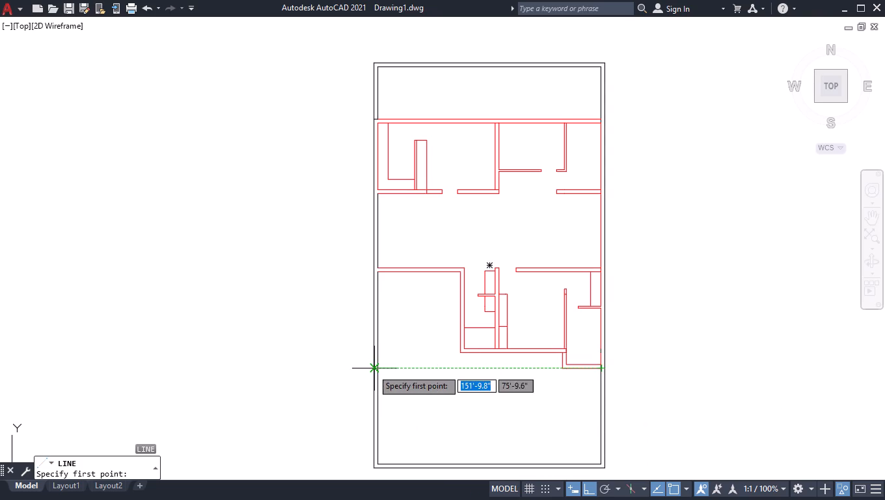
scroll(372, 370, "up", 4)
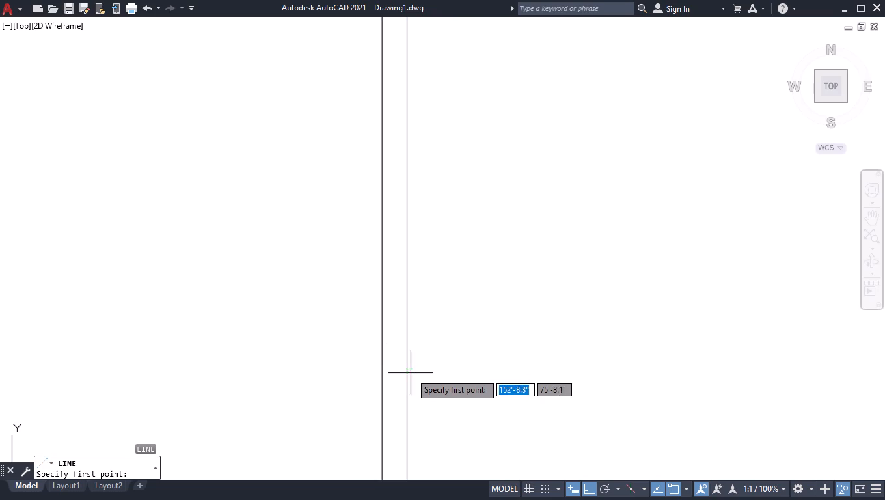
scroll(410, 372, "down", 4)
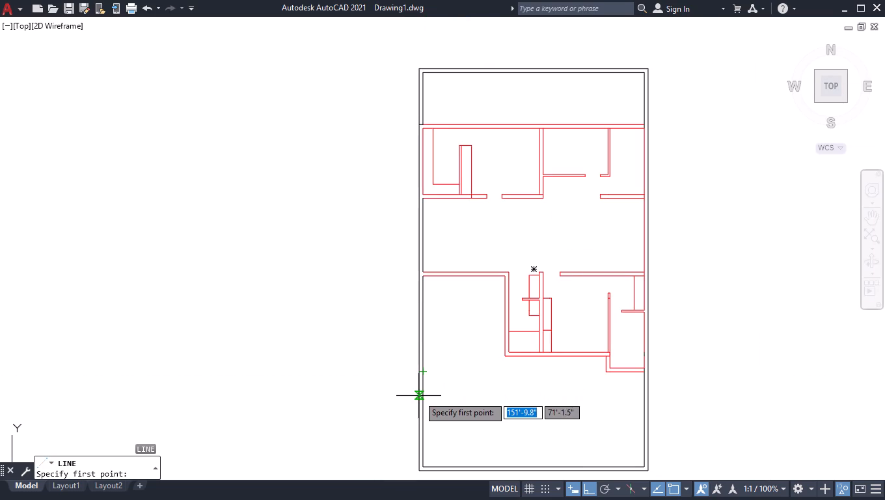
left_click(420, 402)
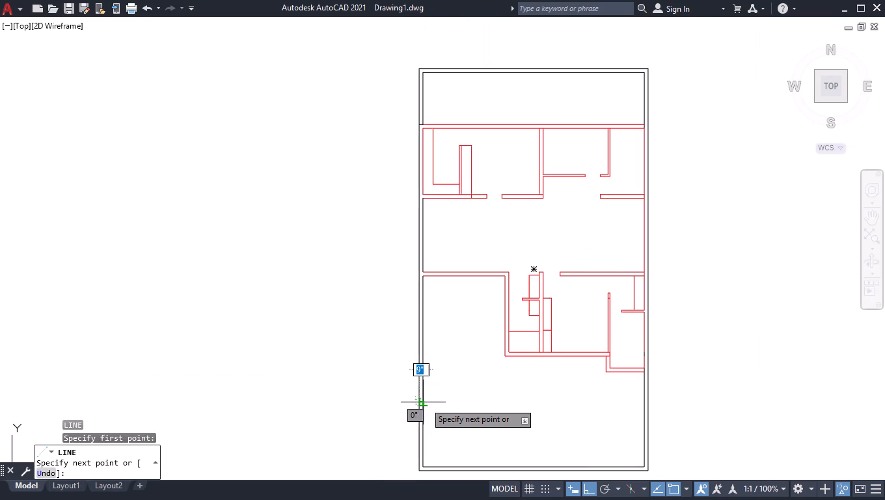
left_click(426, 402)
key("space")
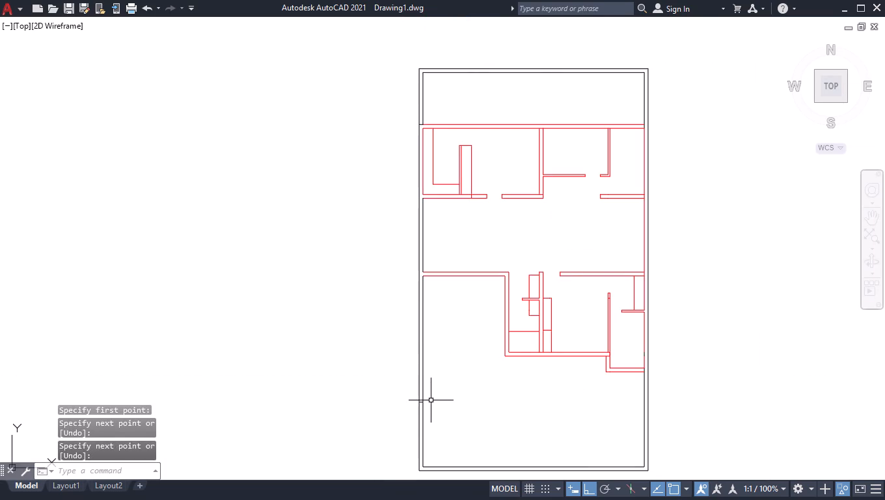
Break the left exterior wall's inner and outer lines at the ends of the lower 9" crossing line, using Break at Point.
scroll(431, 400, "up", 2)
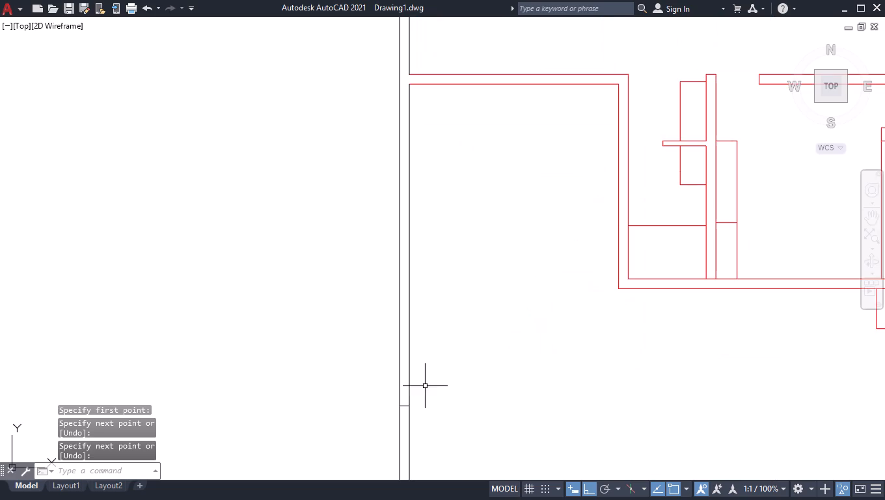
type("br")
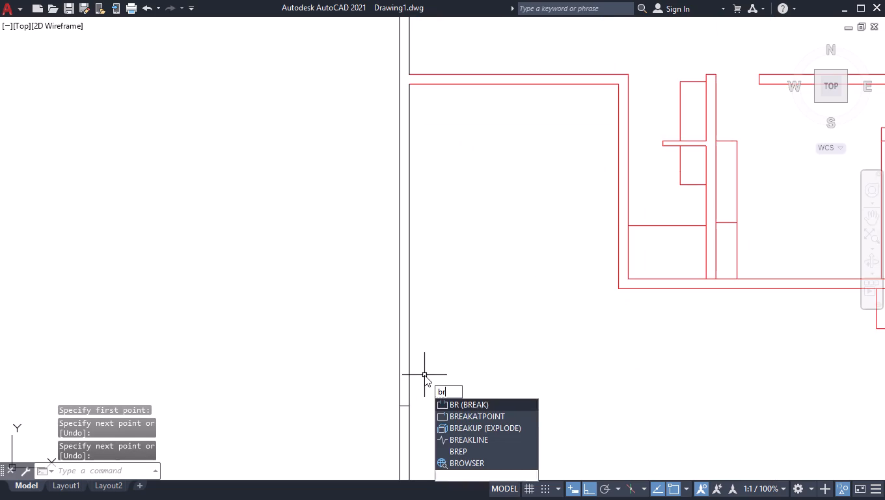
key("Down")
key("Return")
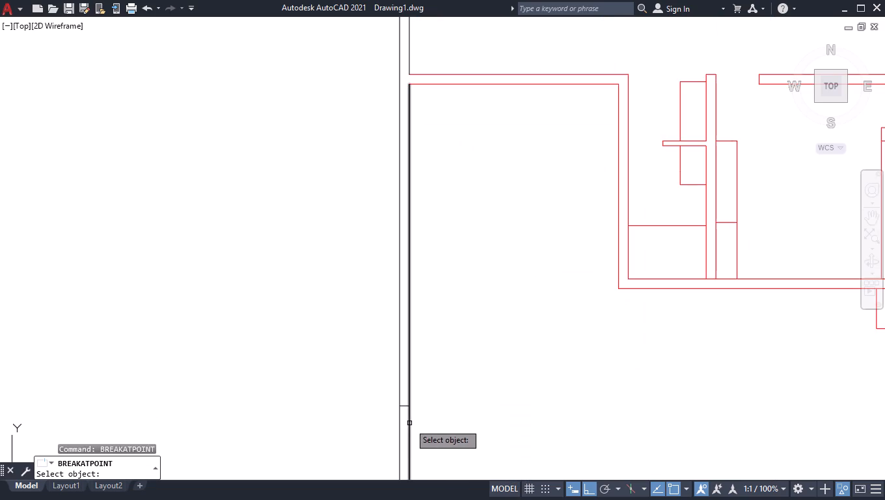
left_click(409, 423)
left_click(407, 405)
key("space")
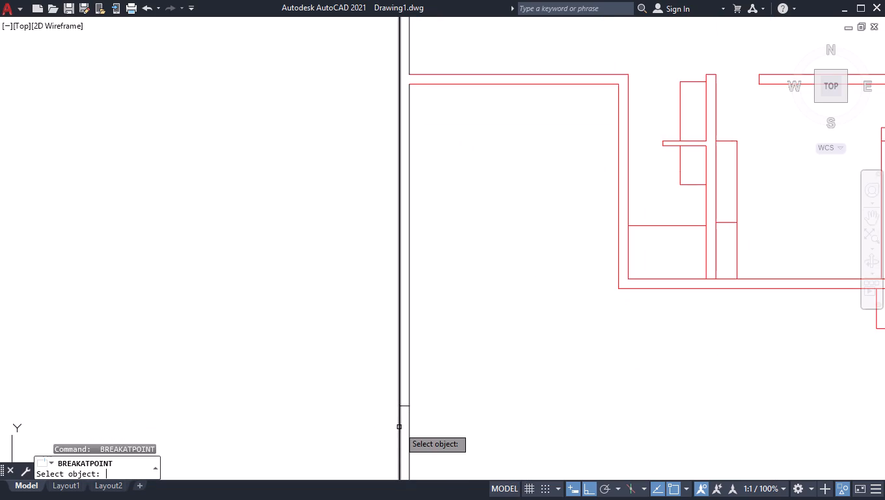
left_click(399, 427)
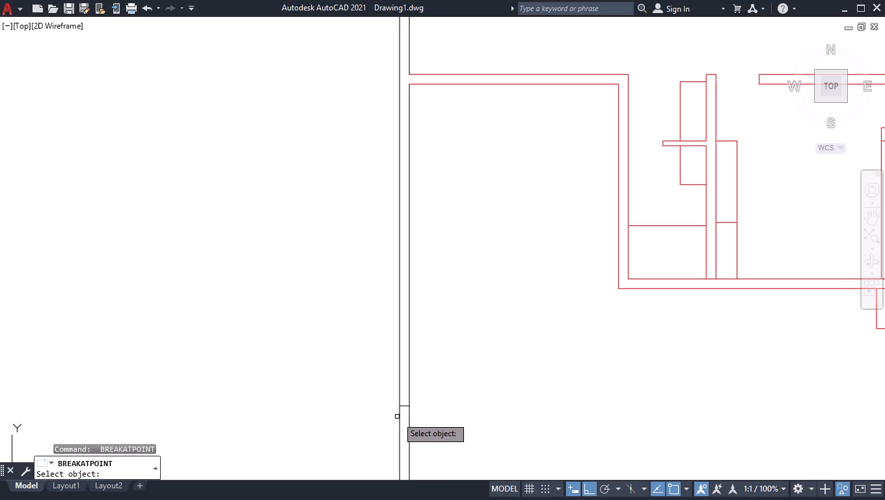
left_click(400, 413)
left_click(400, 407)
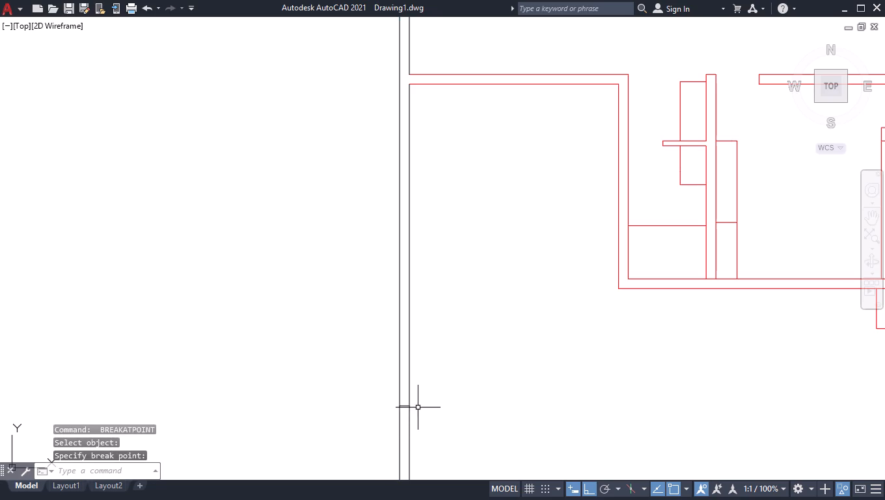
Explode the outer exterior-wall polyline that runs along the left, top and right sides of the plan.
scroll(420, 404, "down", 3)
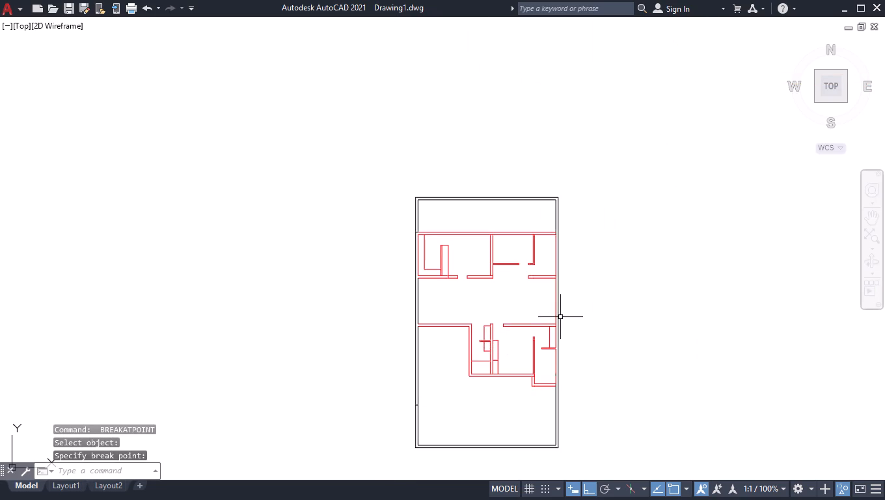
left_click(559, 318)
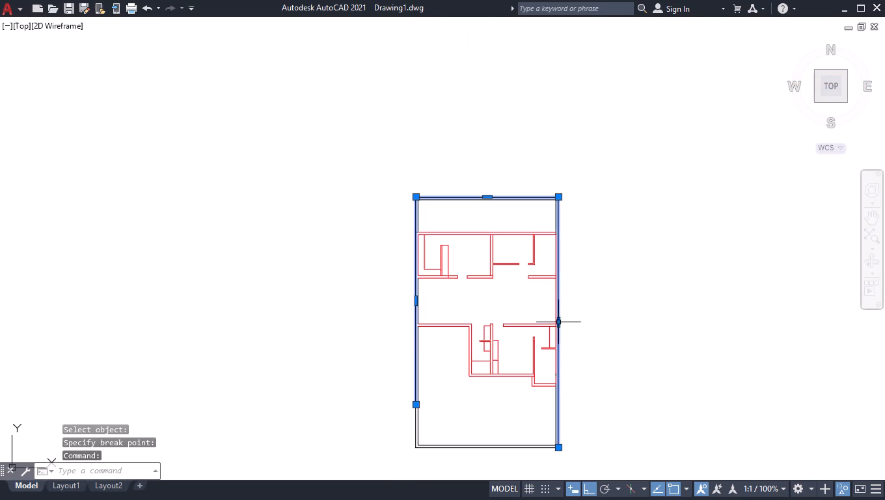
type("explo")
key("Return")
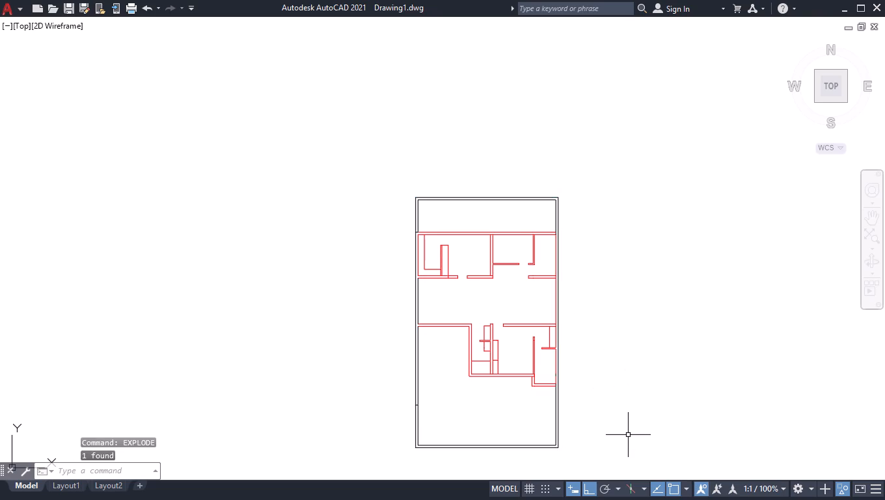
Trim the right exterior wall's inner line between the two lines of the topmost horizontal interior wall, opening the junction.
scroll(573, 212, "up", 3)
scroll(506, 296, "up", 2)
type("tr")
key("Return")
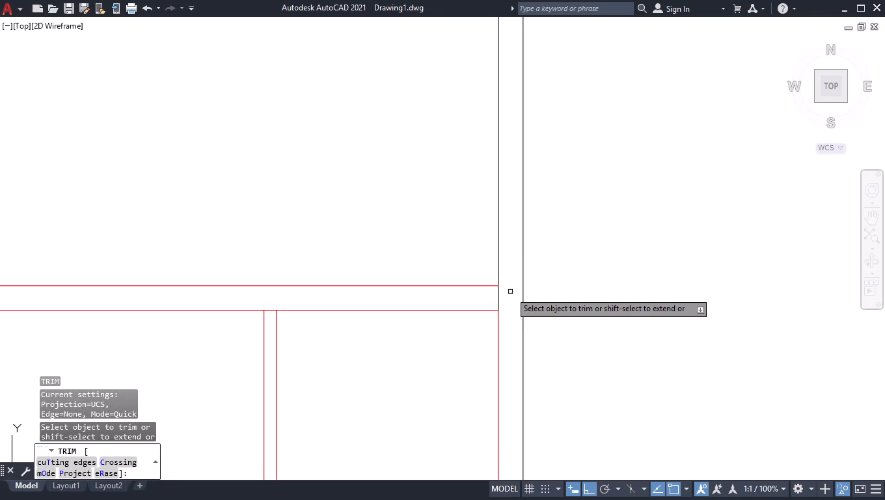
left_click(510, 292)
left_click(495, 298)
key("Return")
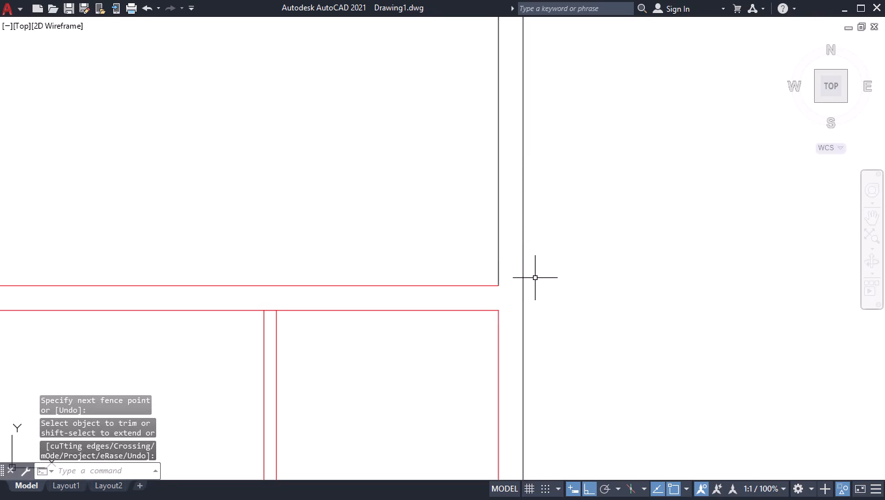
Draw a horizontal line across the right exterior wall, continuing the upper line of the topmost interior wall.
key("l")
key("Return")
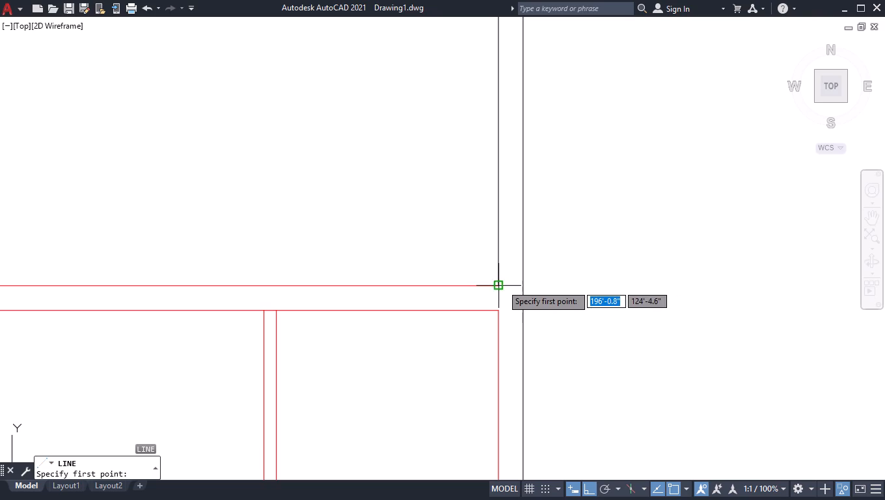
left_click(502, 284)
left_click(525, 288)
key("space")
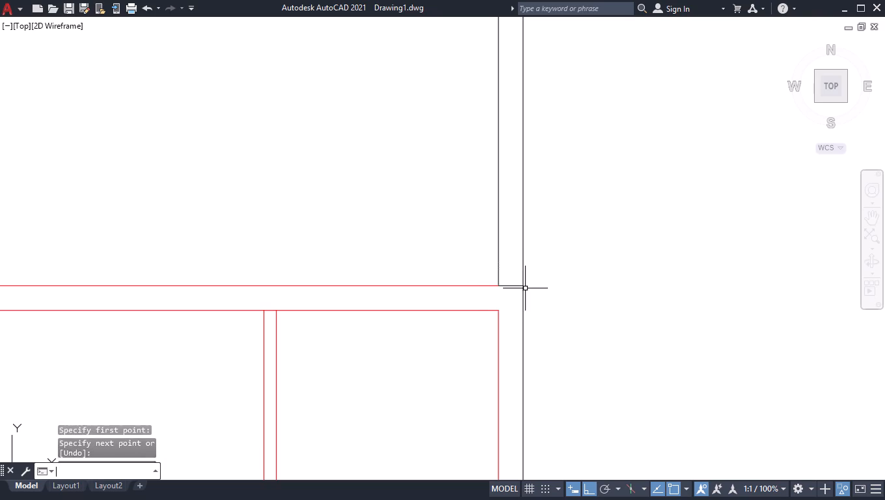
Break the right exterior wall's outer line at the end of the upper crossing line, using Break at Point.
type("br")
key("Down")
key("Return")
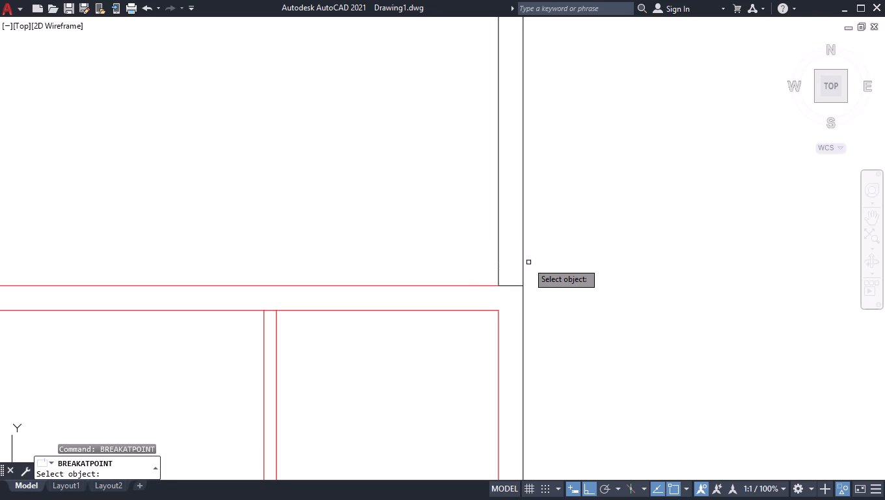
left_click(522, 266)
left_click(521, 286)
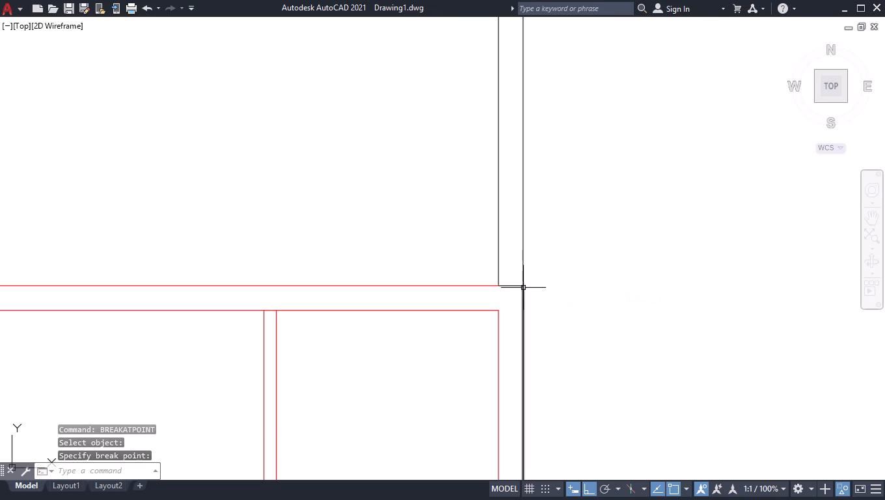
Delete the short leftover segment of the right exterior wall's inner line, level with the long lower horizontal interior wall.
scroll(549, 290, "down", 5)
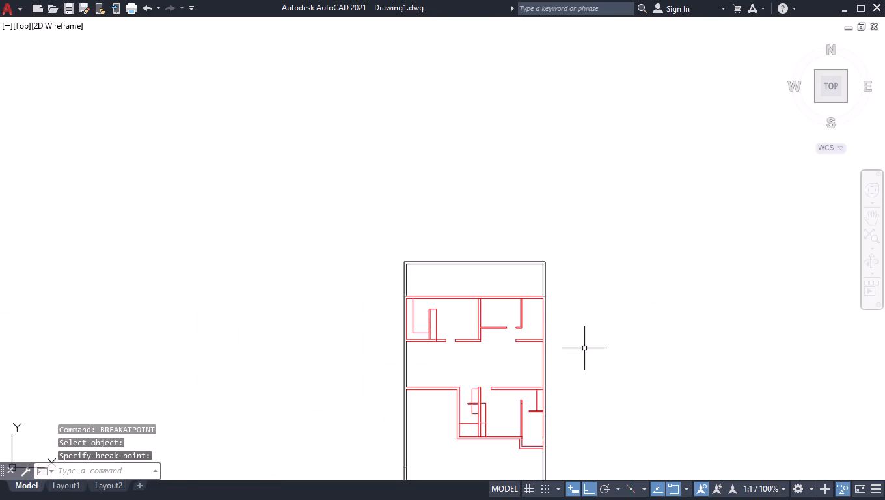
scroll(588, 316, "down", 1)
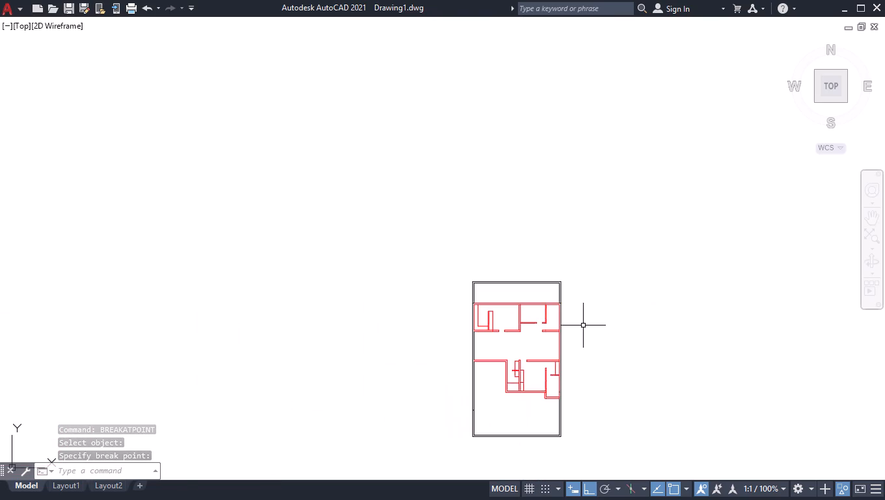
scroll(569, 428, "up", 3)
scroll(539, 349, "up", 2)
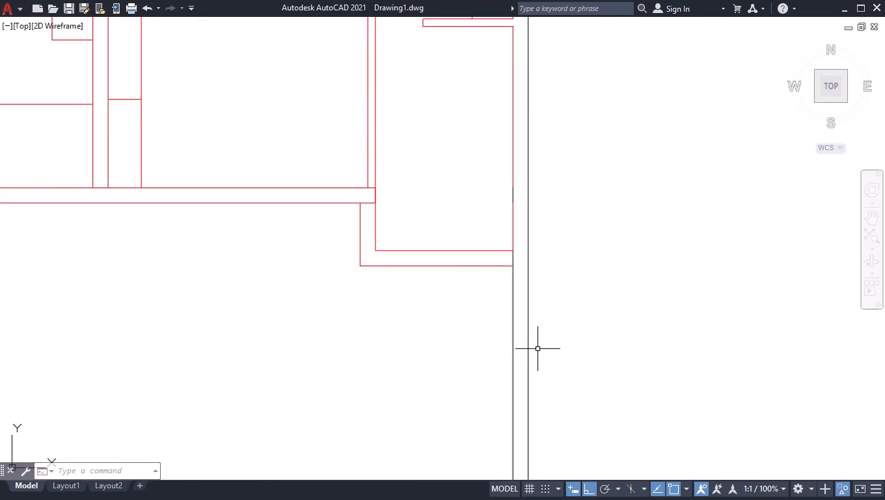
left_click(513, 192)
key("Delete")
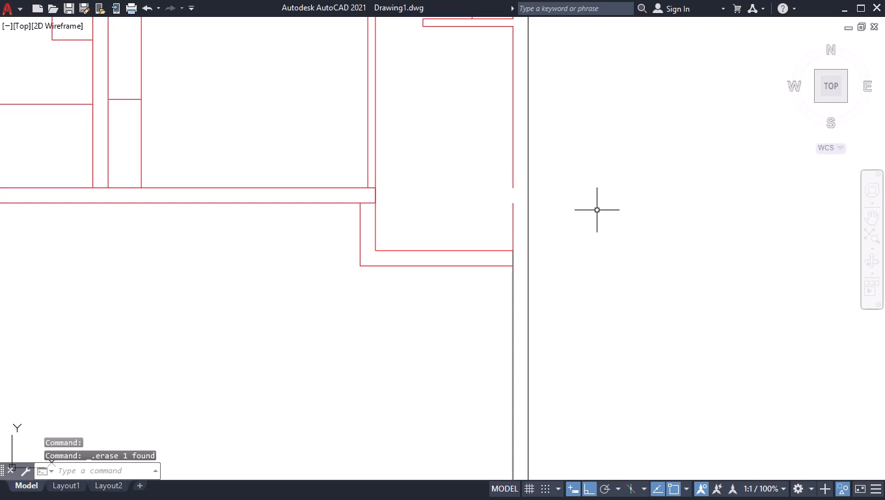
Draw a horizontal line across the right exterior wall, a little below the house's lowest wall.
key("l")
key("Return")
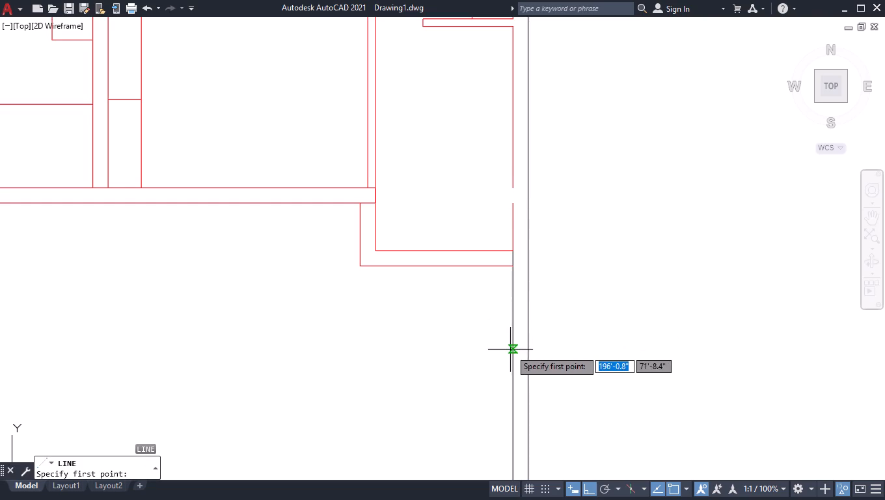
left_click(513, 361)
left_click(525, 363)
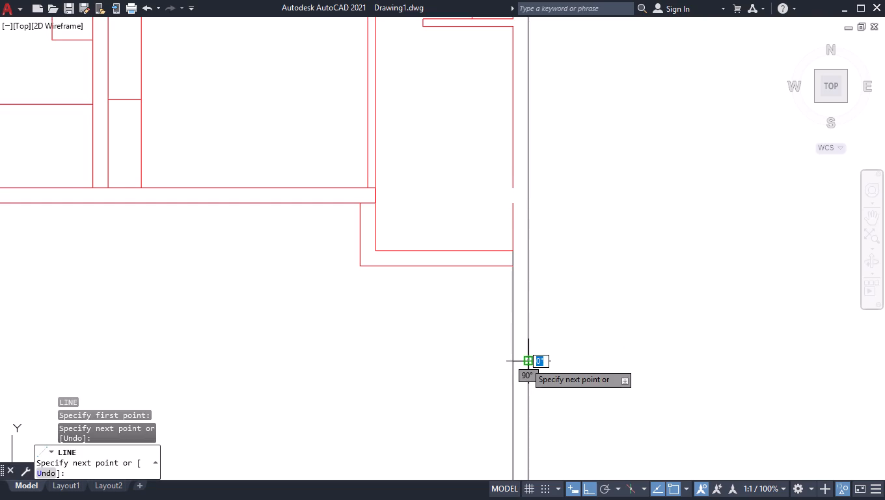
key("space")
scroll(579, 286, "down", 4)
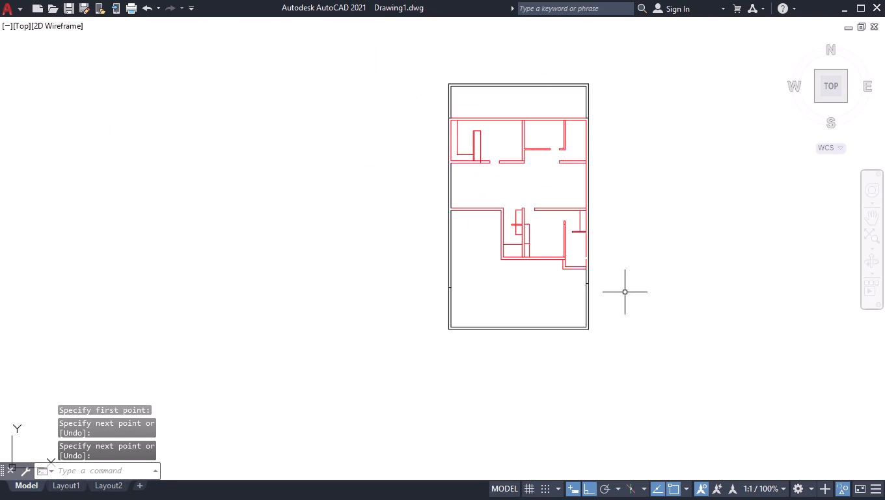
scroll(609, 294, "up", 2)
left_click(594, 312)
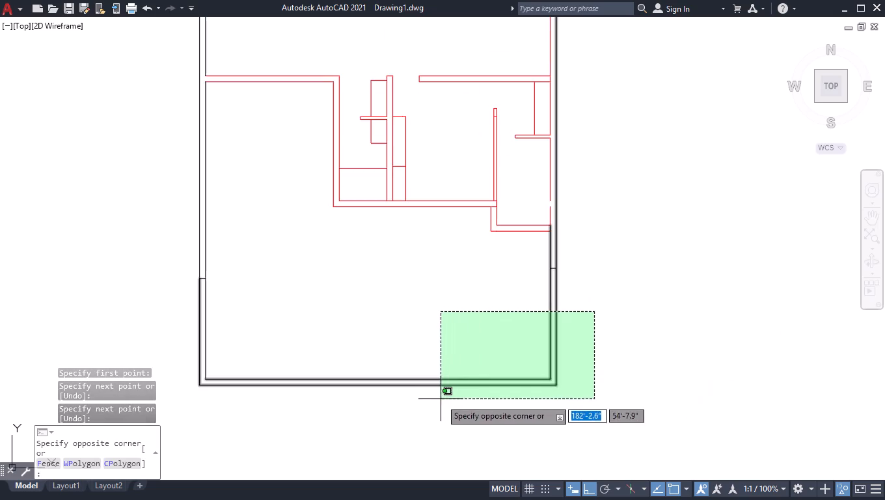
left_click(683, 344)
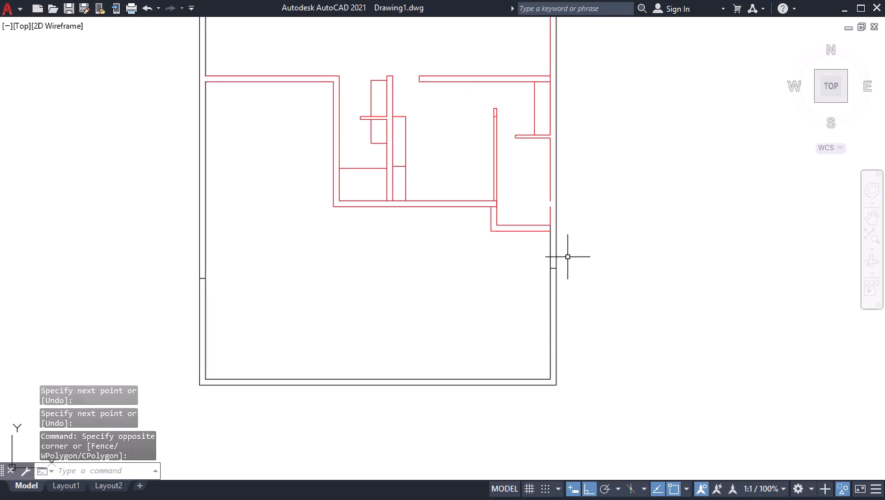
Trim the right exterior wall's inner line at the lowest interior wall's junction and from that wall down to the lower crossing line.
type("tr")
key("Return")
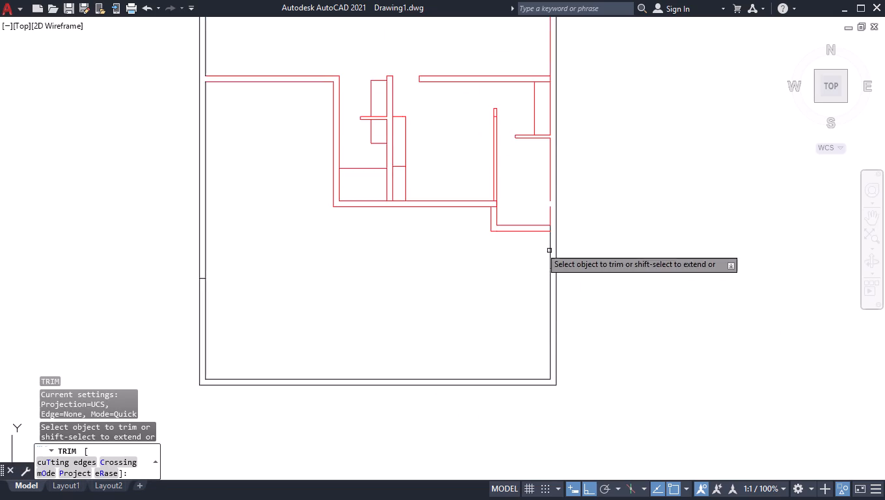
scroll(570, 232, "up", 3)
left_click(488, 217)
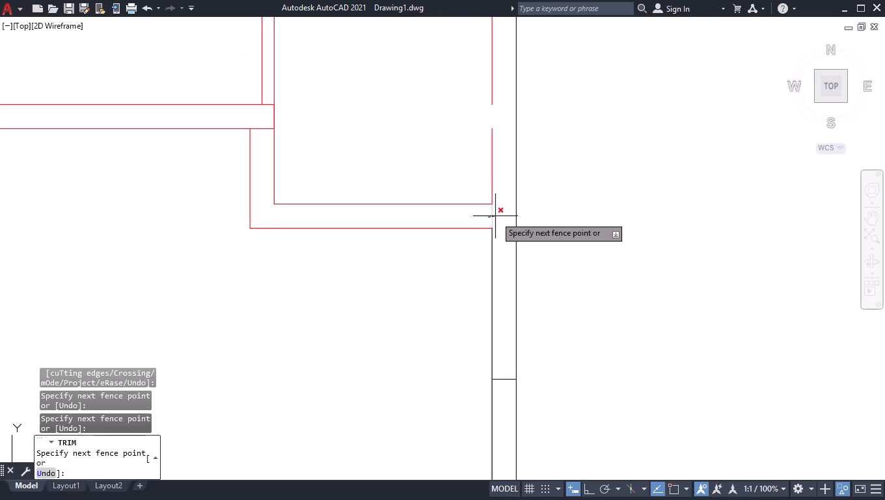
left_click(495, 216)
left_click(491, 270)
scroll(490, 275, "down", 4)
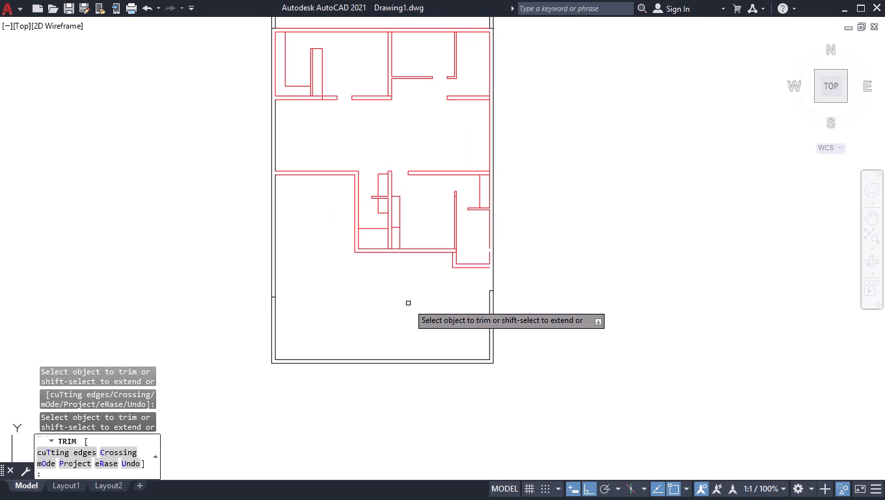
scroll(303, 99, "down", 1)
scroll(261, 35, "up", 3)
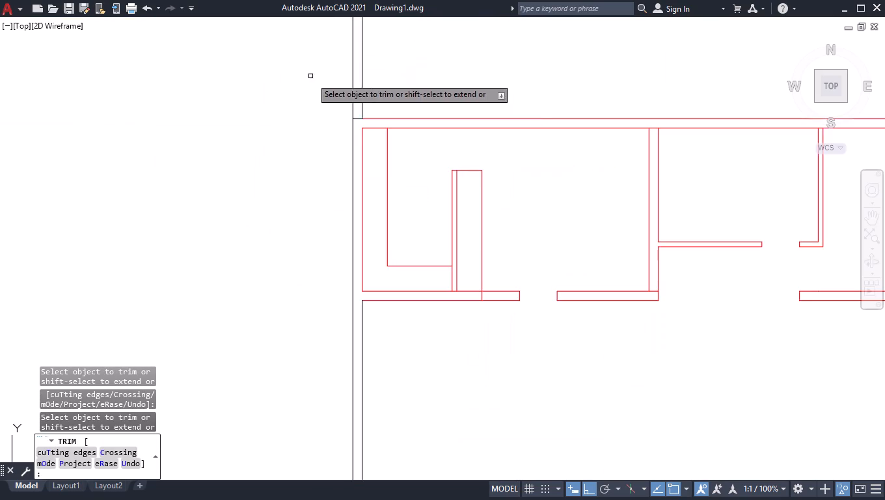
scroll(343, 99, "down", 2)
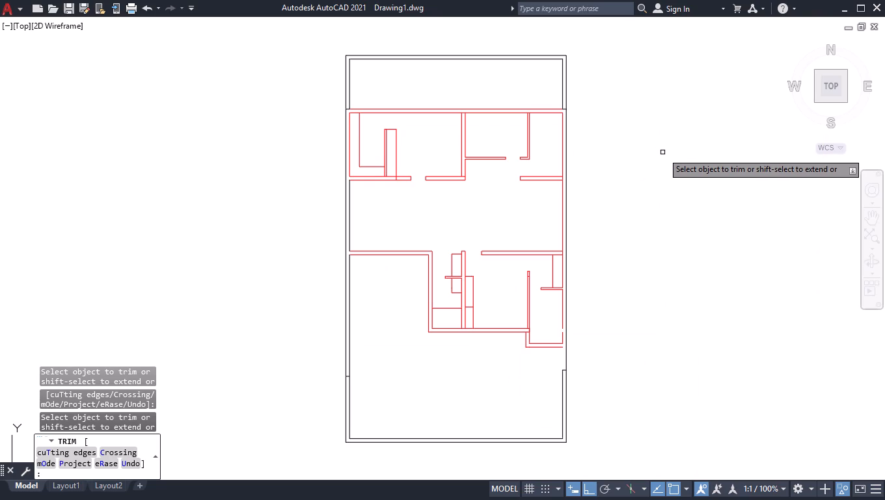
key("Return")
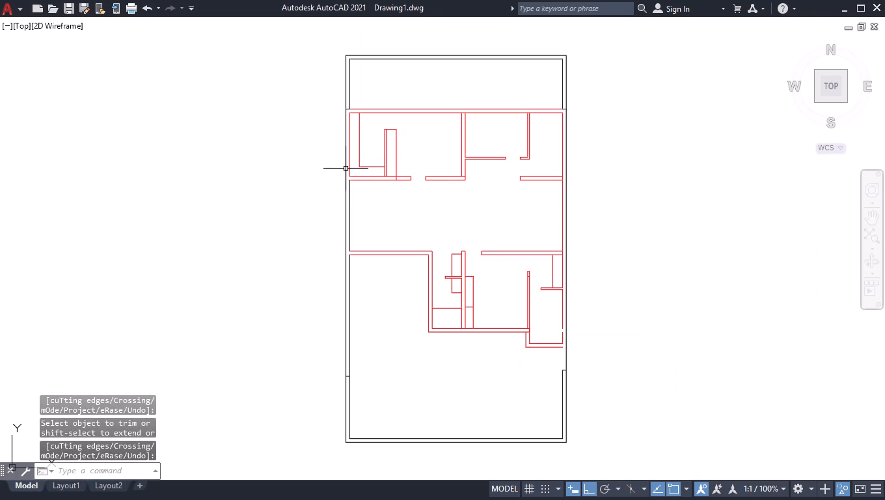
Break the left exterior wall's outer line level with the house's top wall, using Break at Point.
type("br")
key("Down")
key("Return")
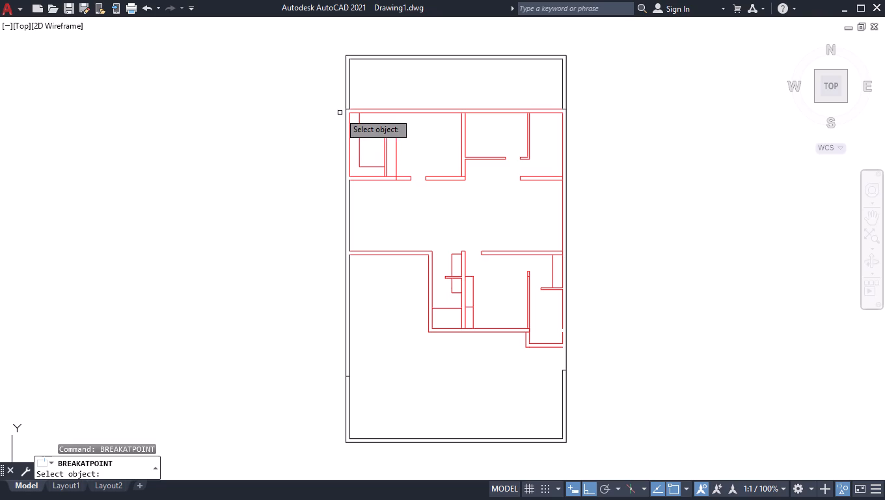
left_click(346, 118)
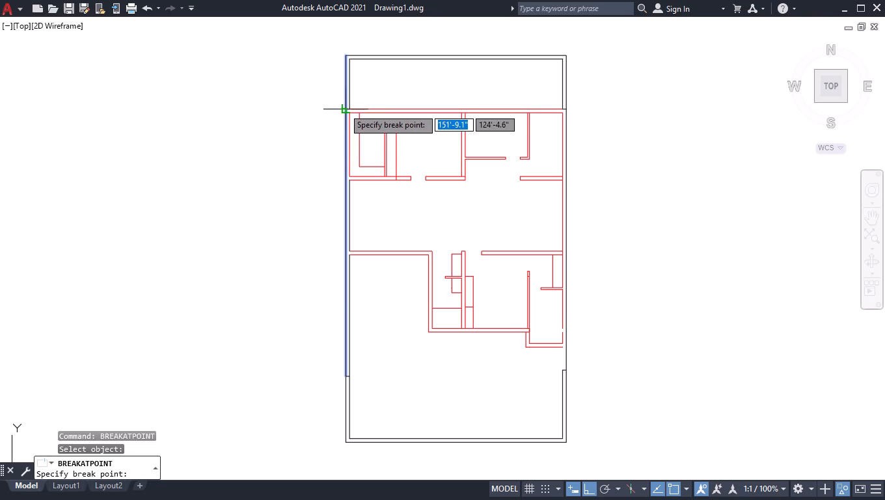
left_click(344, 108)
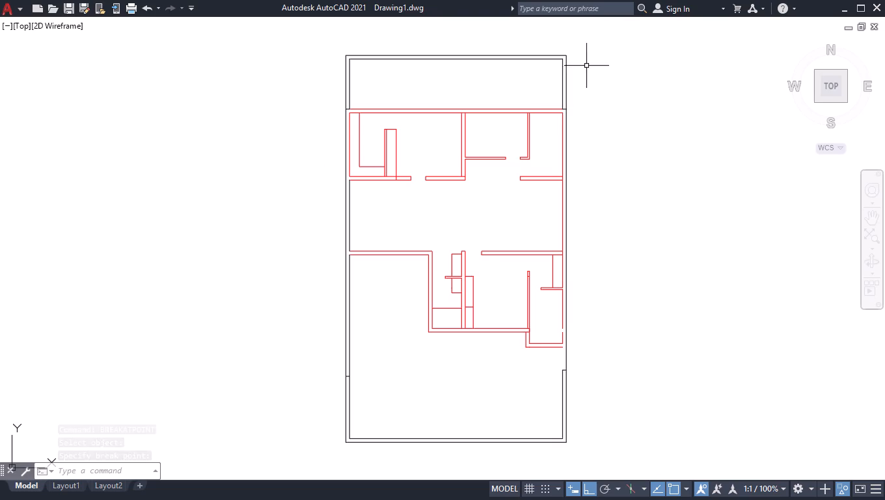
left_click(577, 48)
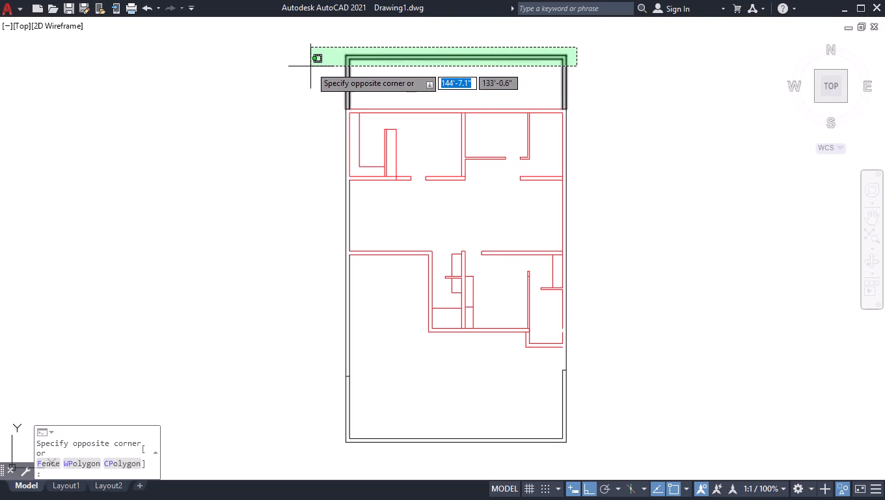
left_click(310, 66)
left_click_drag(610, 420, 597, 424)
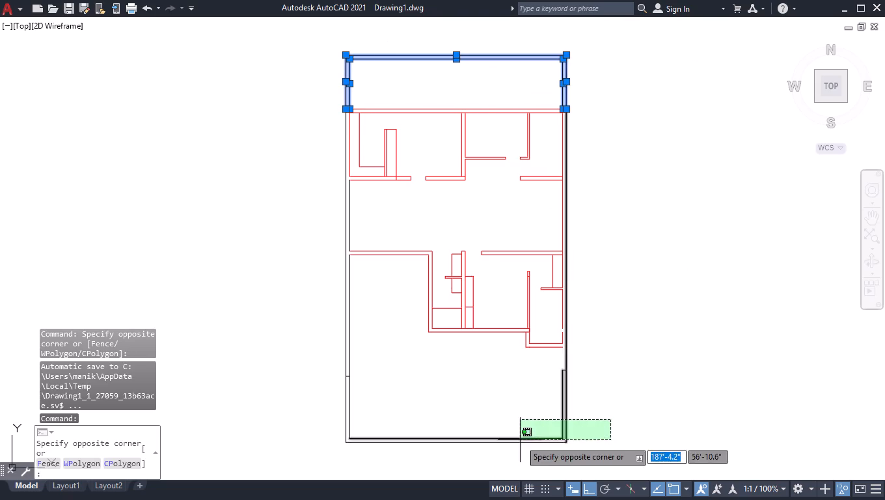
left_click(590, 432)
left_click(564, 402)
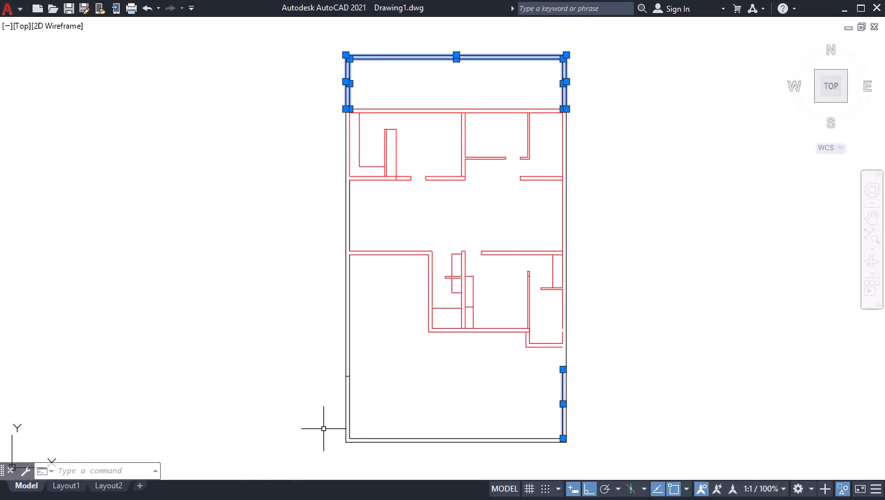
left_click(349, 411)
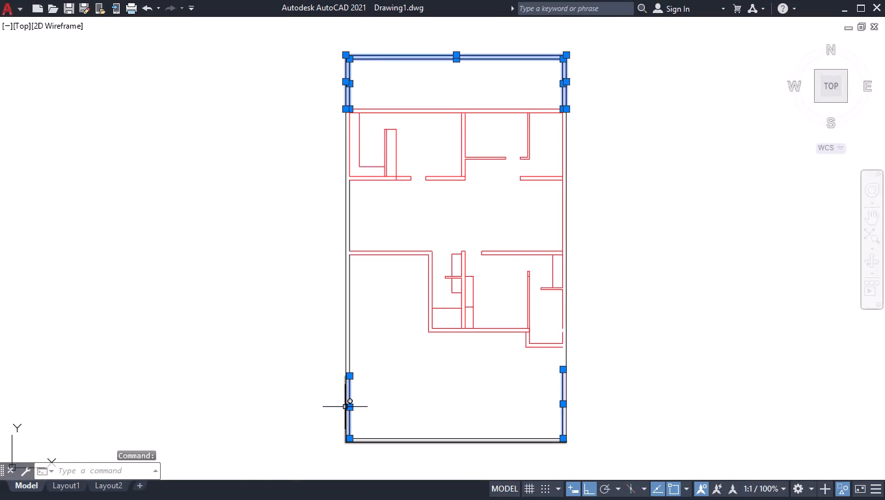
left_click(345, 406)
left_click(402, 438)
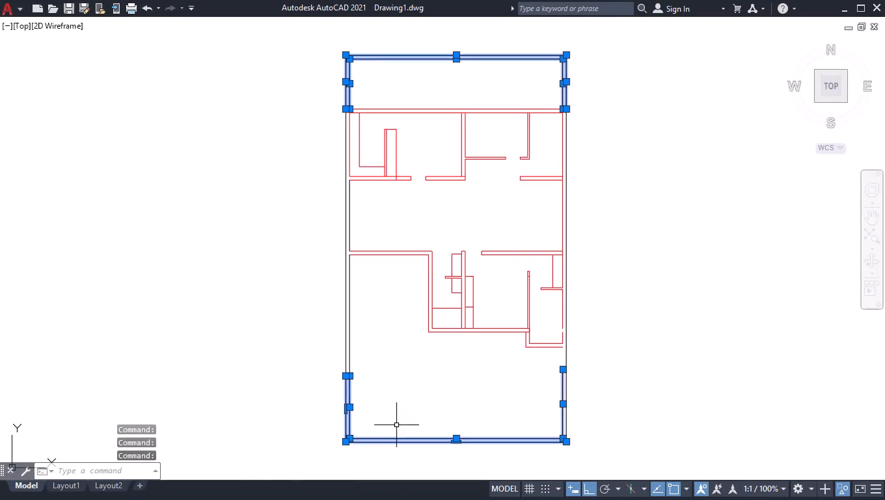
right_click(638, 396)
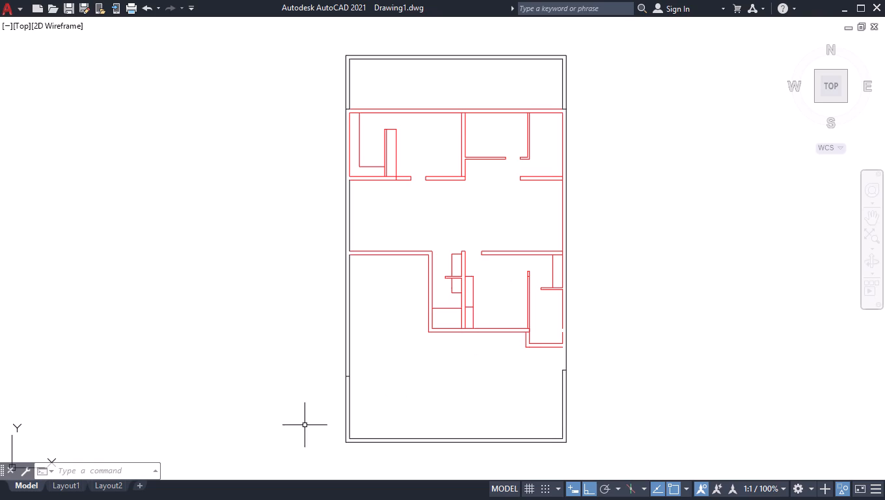
Hide the black boundary wall lines above the house and below the lower crossing lines, except the right wall's outer line.
left_click(346, 409)
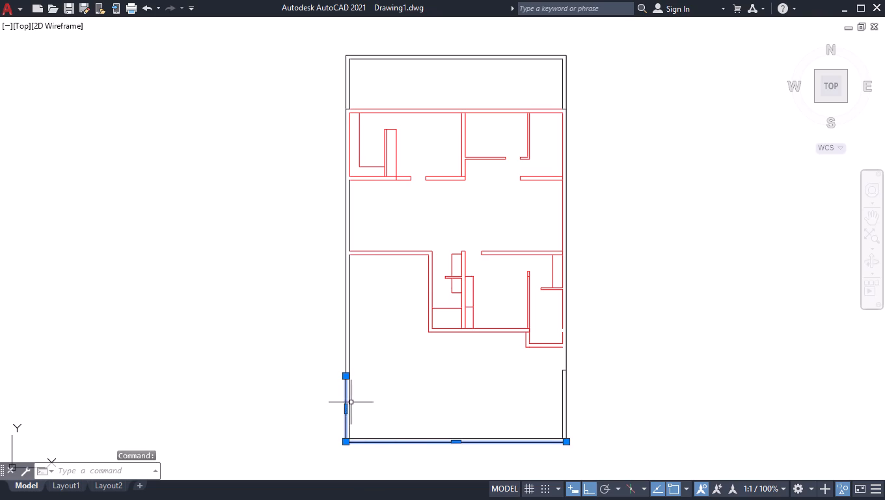
left_click(349, 401)
left_click(372, 438)
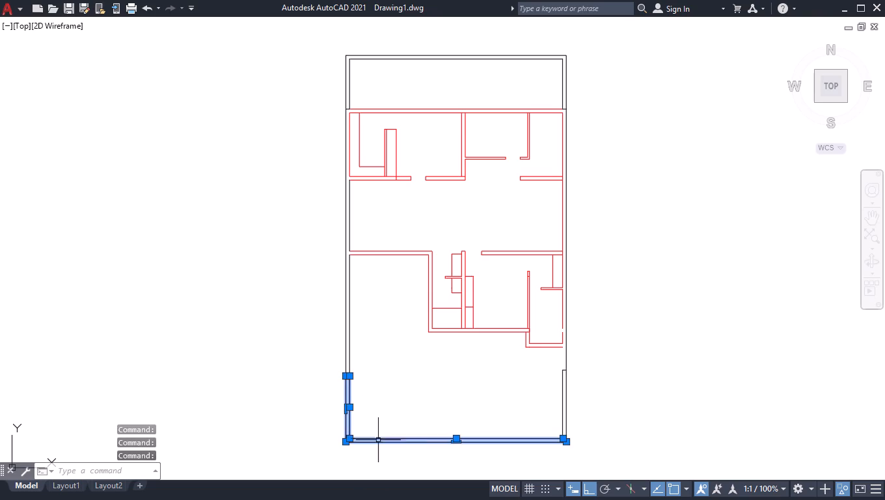
left_click(564, 404)
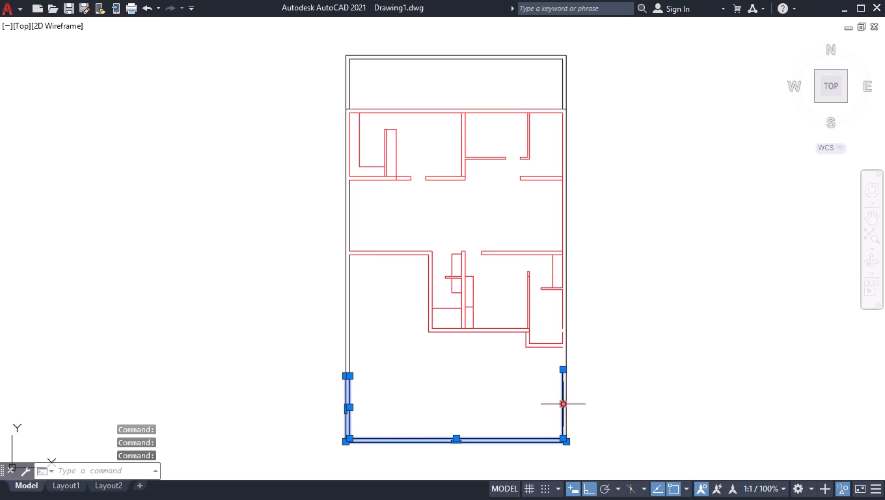
left_click(585, 42)
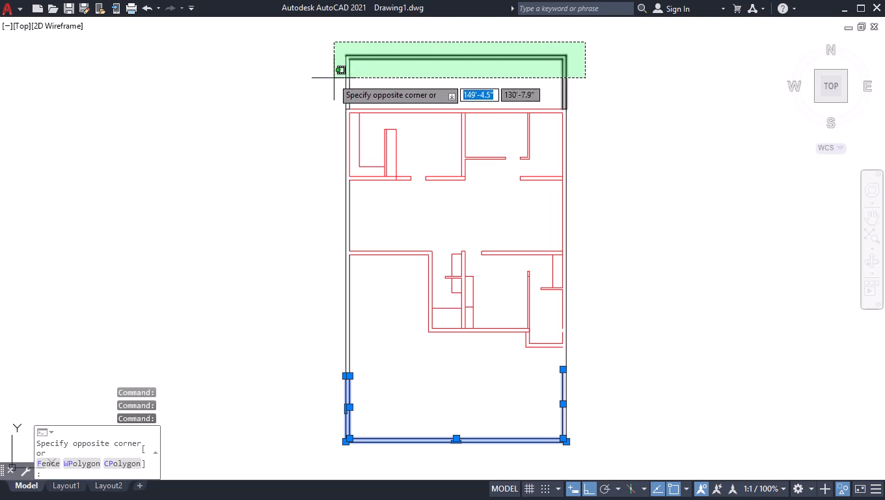
left_click(312, 94)
right_click(638, 187)
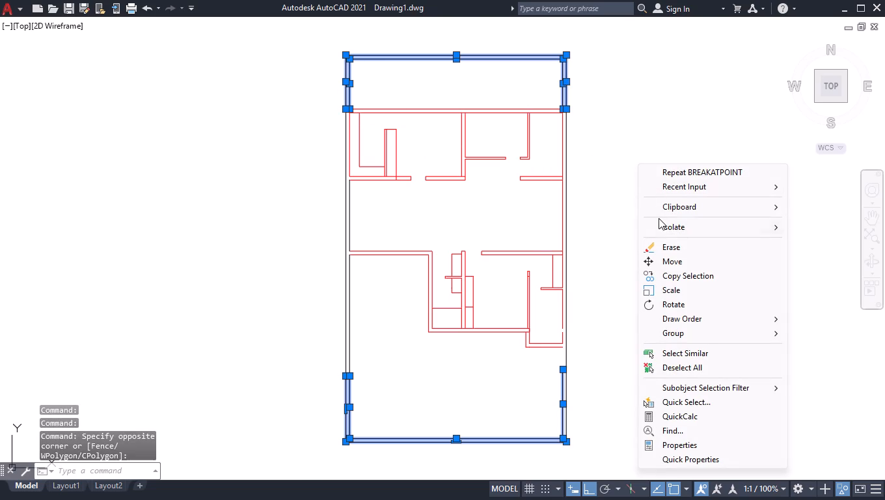
left_click(603, 245)
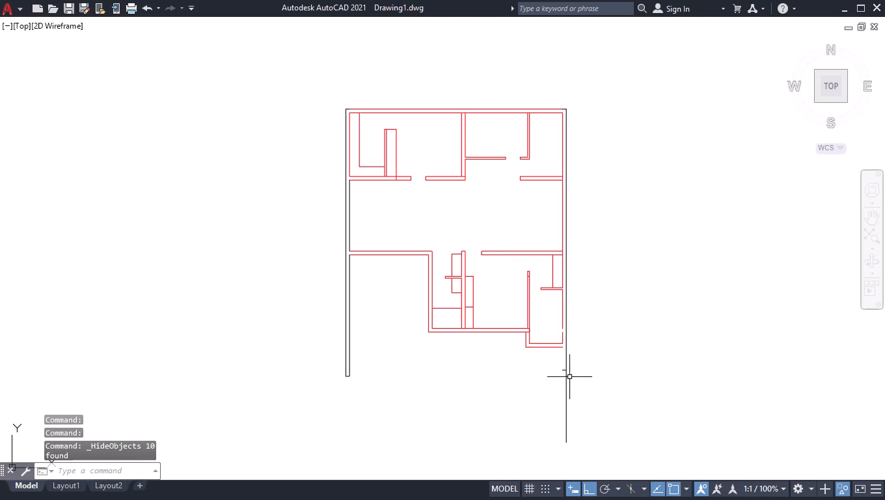
Break the right exterior wall's outer line at the lower crossing line, using Break at Point.
type("br")
key("Down")
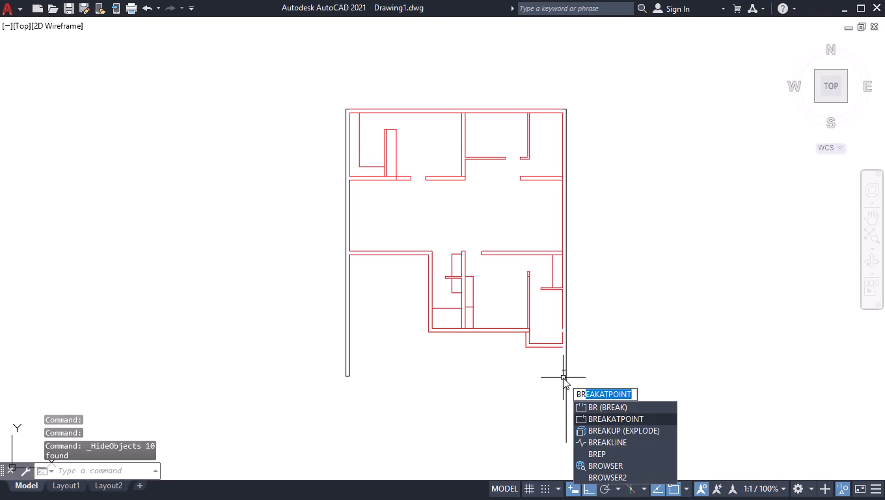
key("Return")
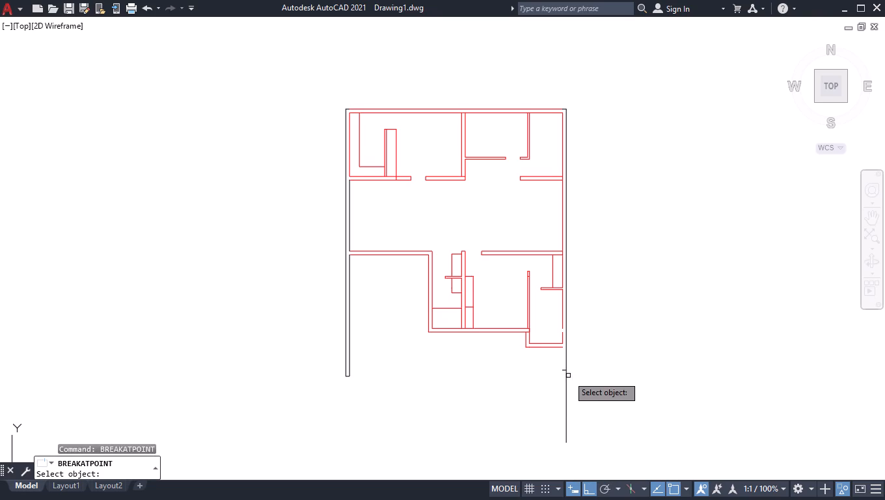
left_click(567, 378)
left_click(567, 370)
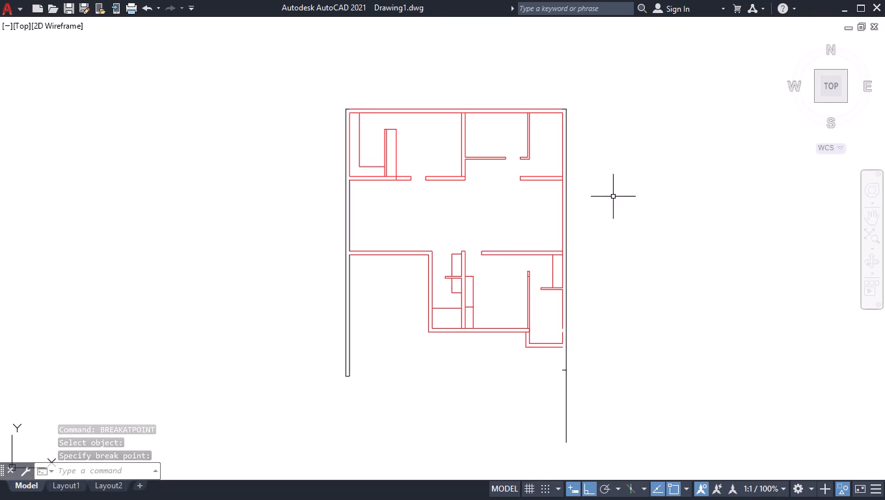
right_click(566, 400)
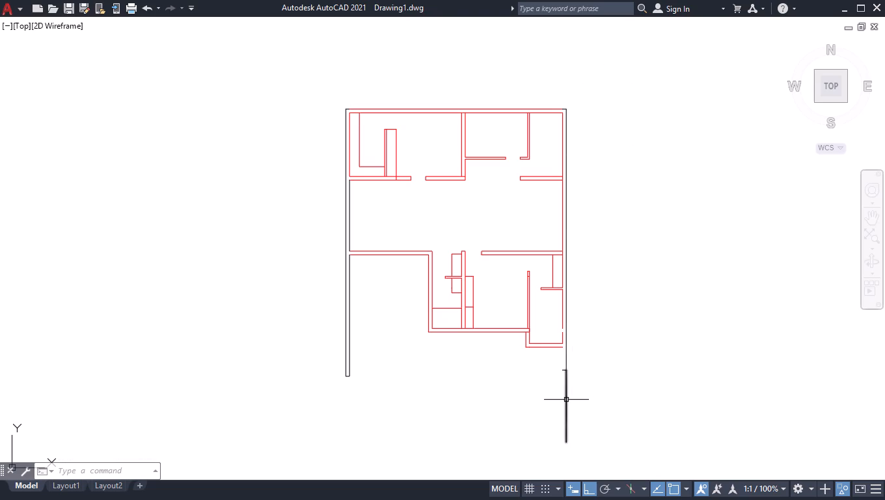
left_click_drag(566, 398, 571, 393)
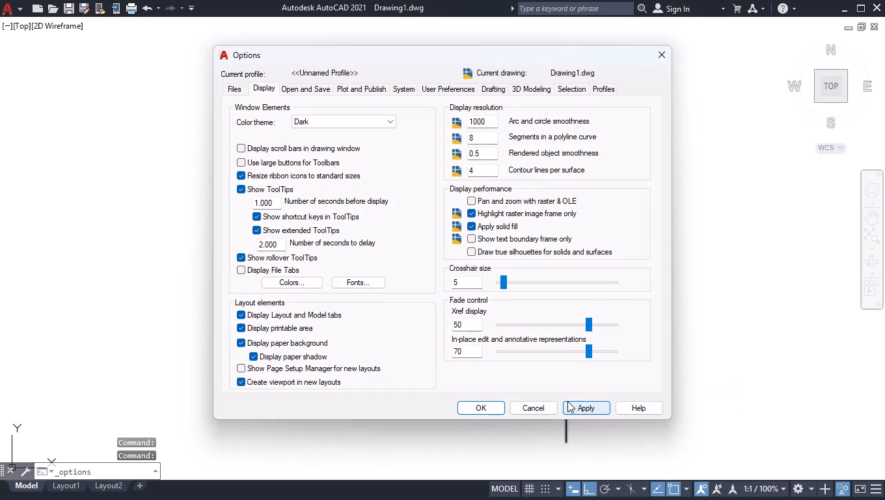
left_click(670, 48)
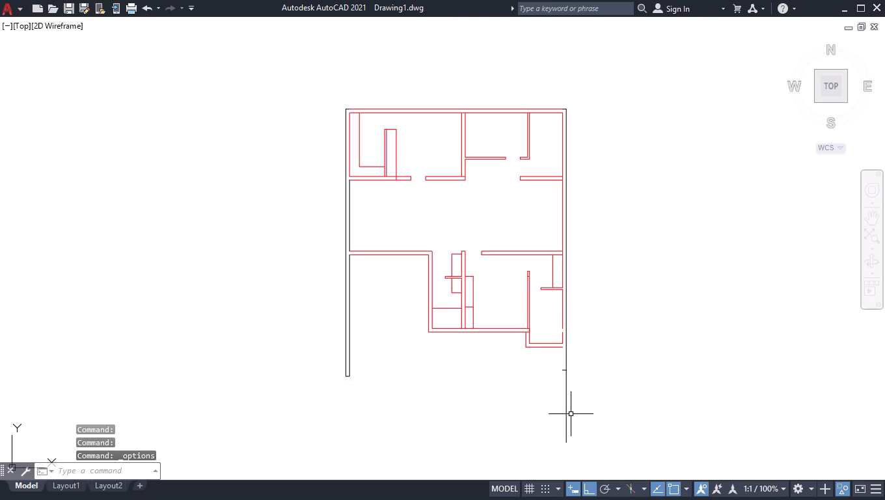
Hide the segment of the right exterior wall's outer line below the lower crossing line.
left_click(565, 406)
right_click(596, 388)
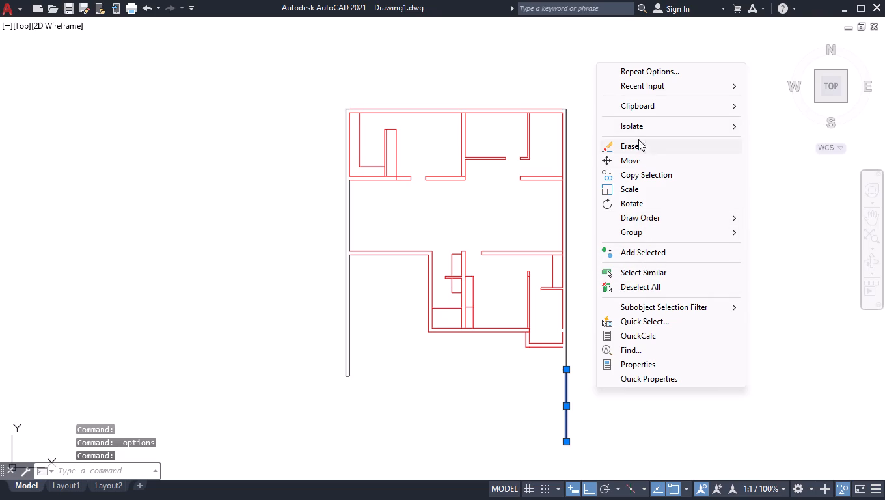
left_click(797, 141)
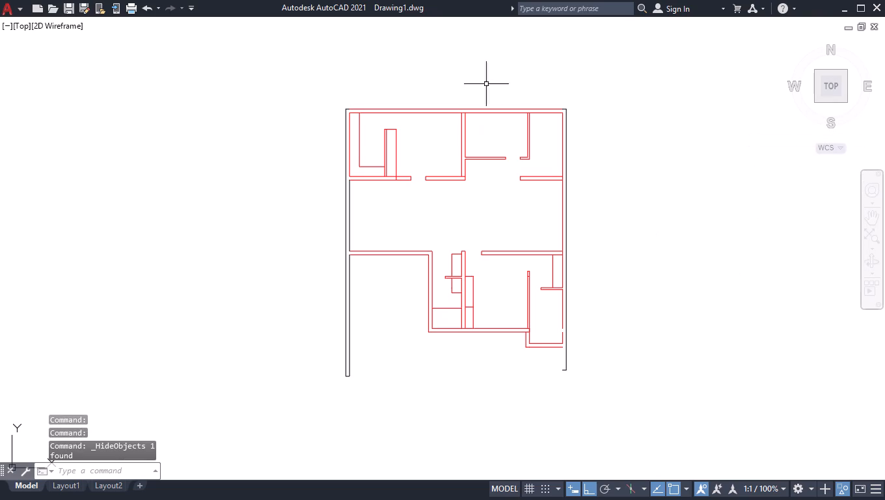
Set the colour of all the visible house walls to Red.
left_click_drag(627, 85, 628, 94)
left_click(197, 421)
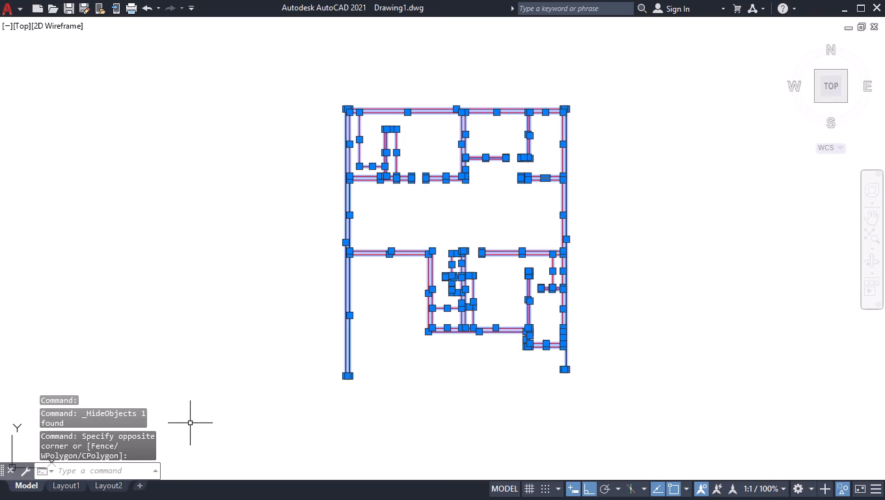
key("ctrl+1")
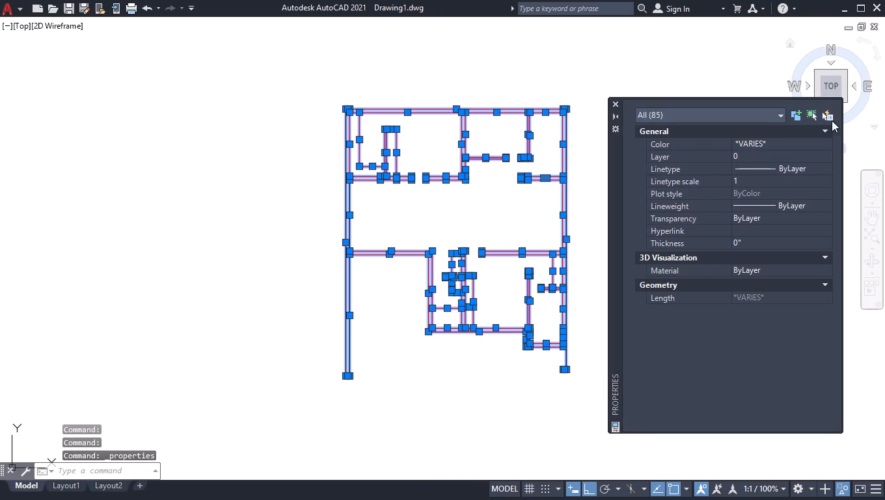
left_click(797, 152)
left_click(796, 138)
left_click(797, 138)
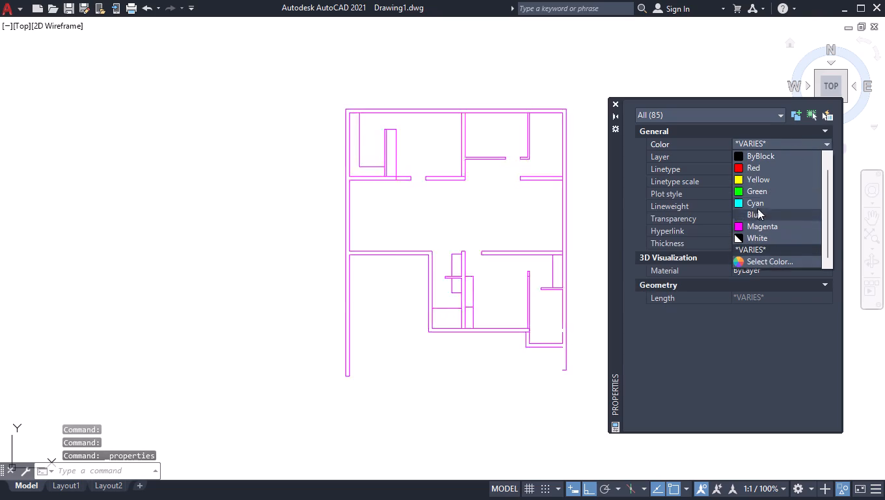
left_click(758, 163)
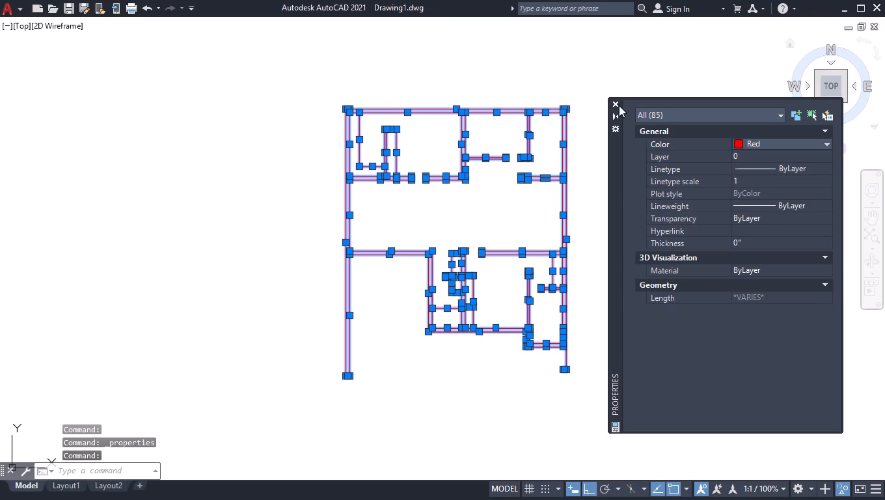
left_click(616, 102)
left_click(631, 67, "shift")
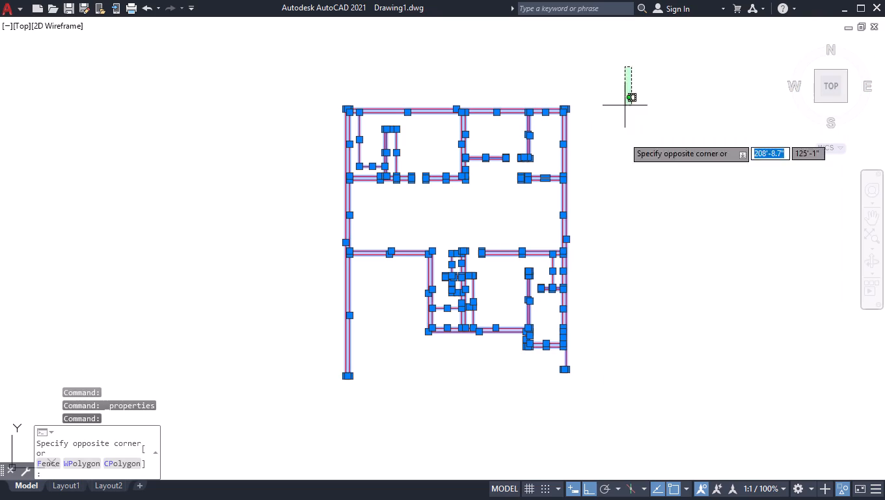
left_click(189, 437, "shift")
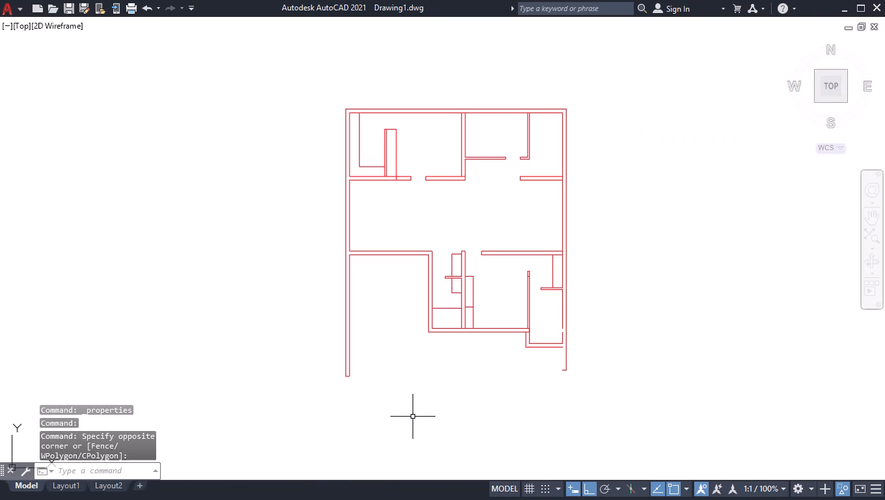
Extend the right exterior wall's inner line down to the lower crossing line, and the lowest interior wall's bottom line to the exterior wall.
type("ex")
key("Return")
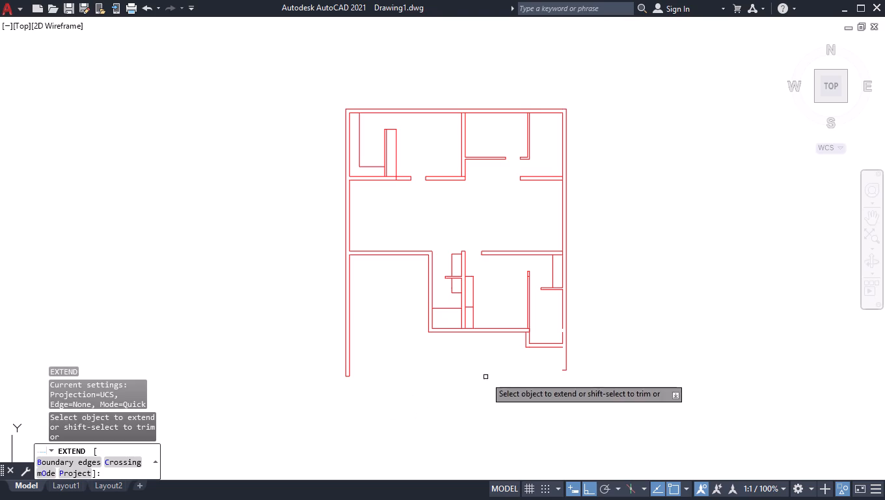
left_click(563, 323)
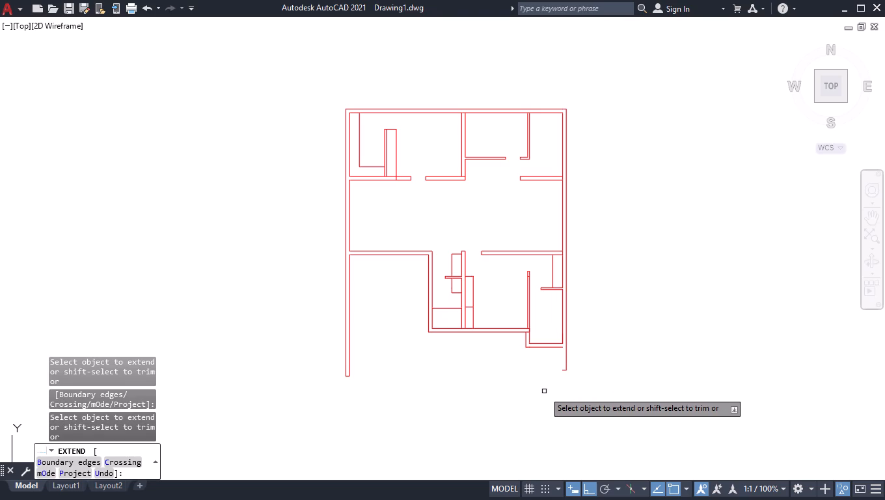
left_click(554, 348)
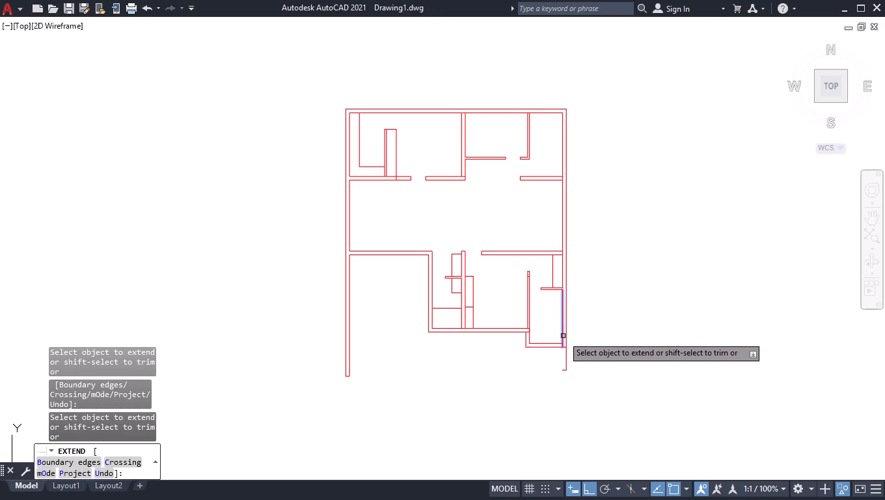
left_click(562, 335)
left_click(563, 339)
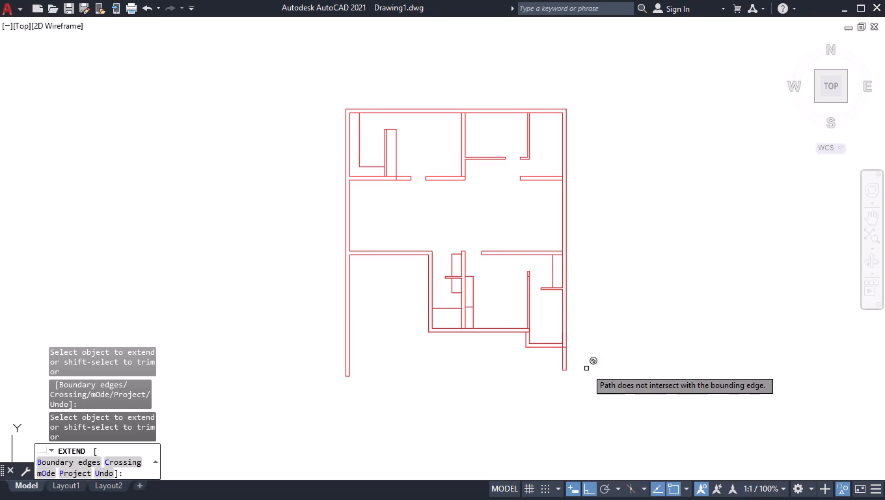
key("Return")
End the Extend operation and end object isolation so that all hidden boundary lines and doors are shown.
right_click(608, 357)
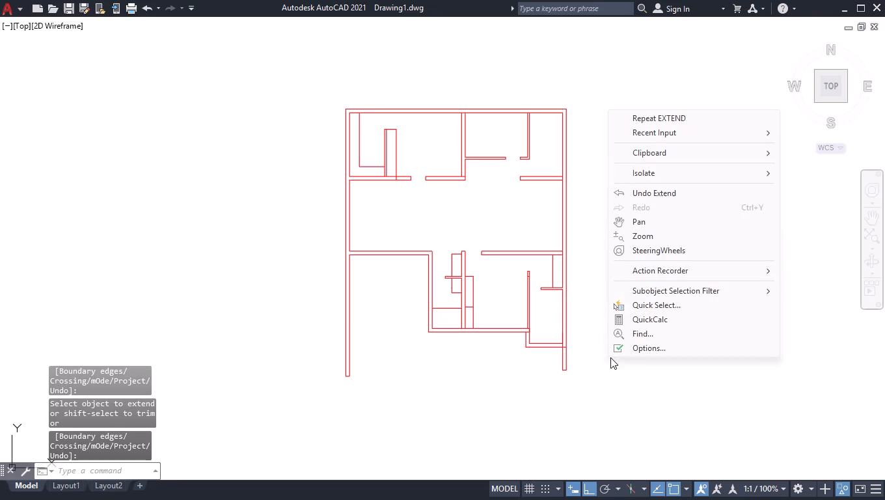
left_click(590, 199)
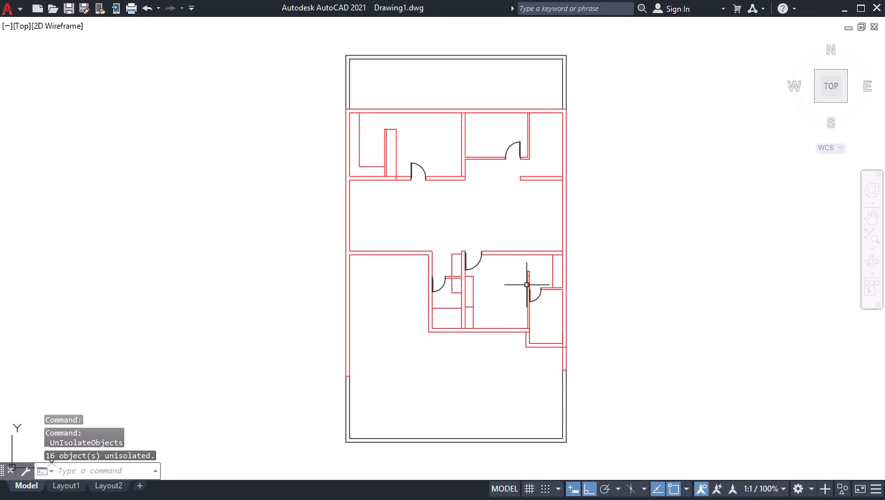
Trim the lowest interior wall's bottom line where it crosses between the two lines of the right exterior wall.
scroll(571, 348, "up", 3)
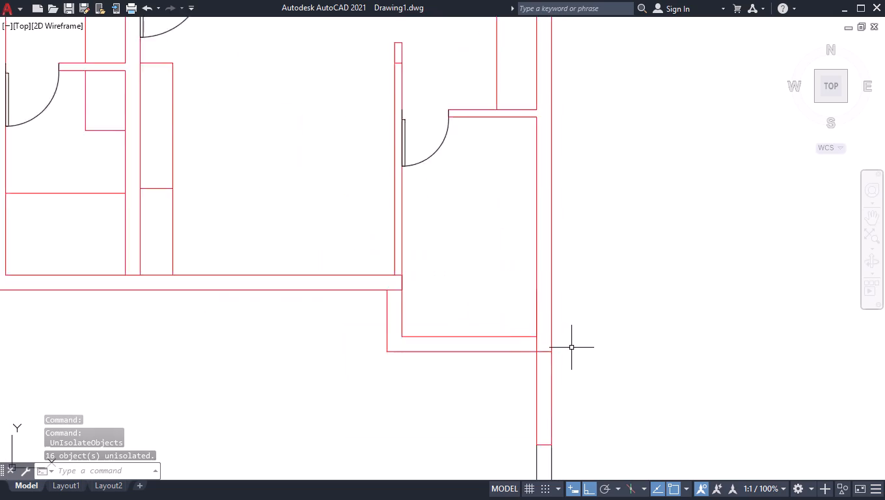
scroll(571, 348, "up", 3)
type("tr")
key("Return")
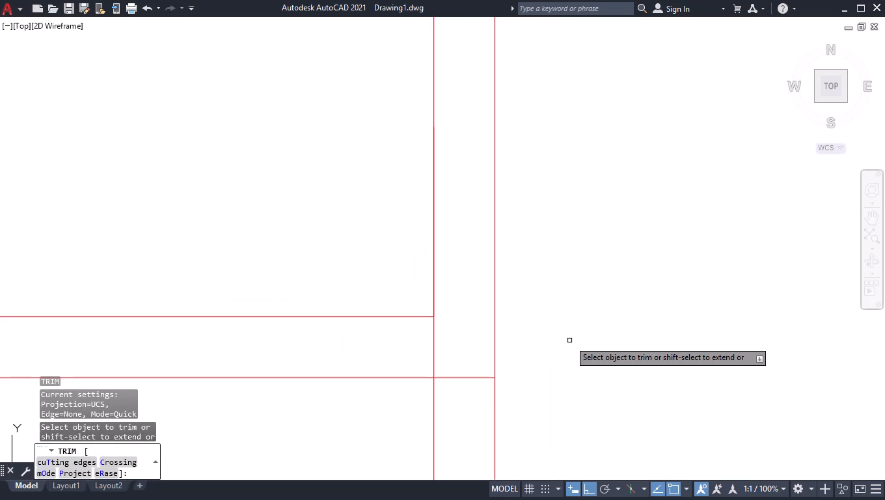
left_click(444, 357)
left_click(439, 409)
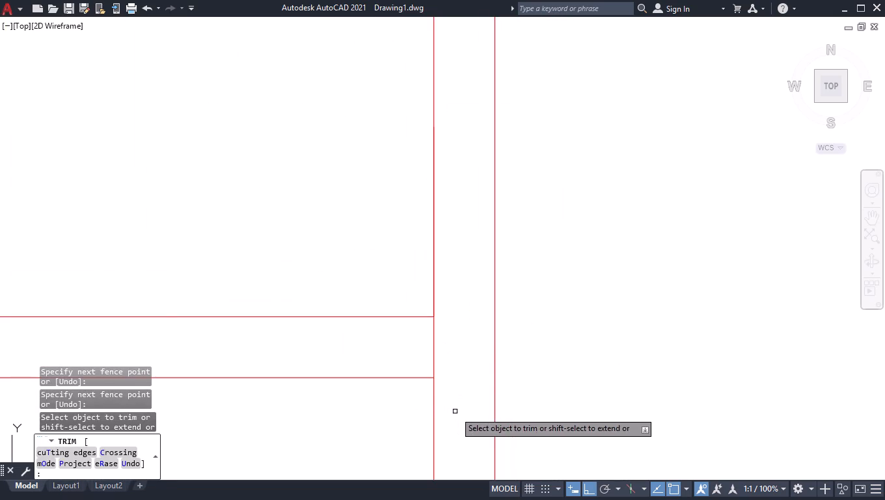
key("Return")
Add a linear dimension above the house's top wall, from the left exterior wall's inner face to the near face of the first full partition.
scroll(481, 430, "down", 2)
scroll(539, 400, "down", 2)
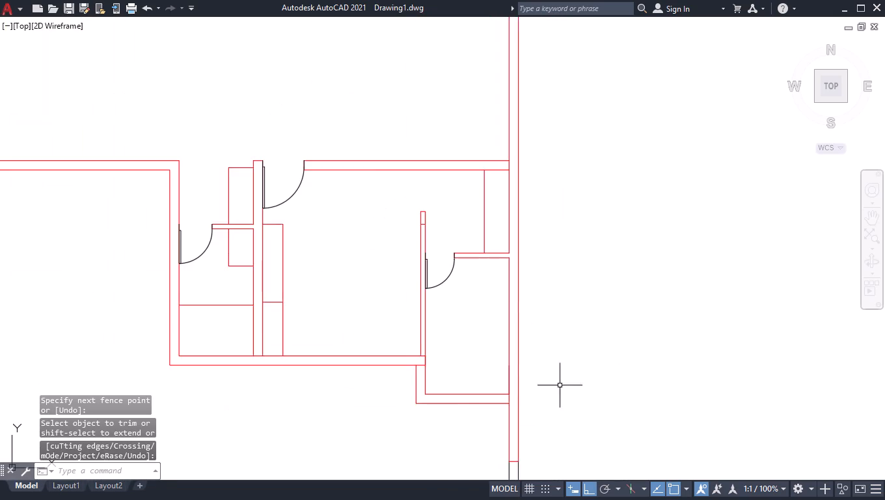
scroll(574, 367, "down", 2)
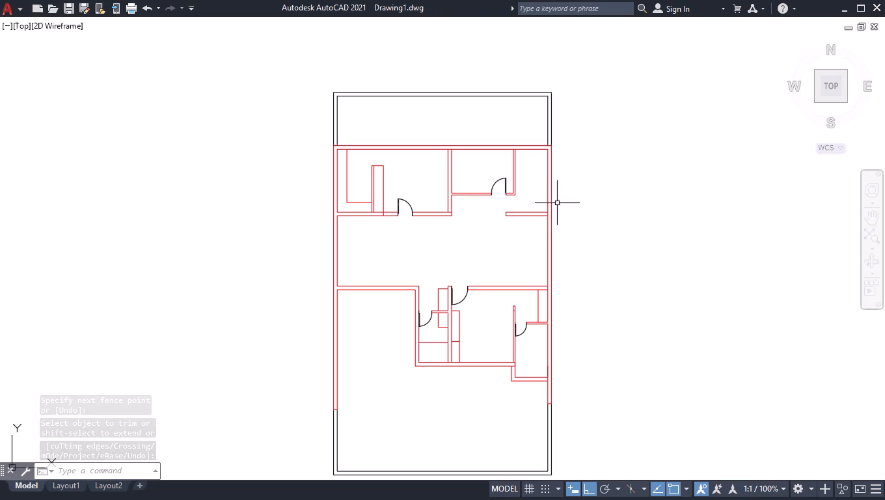
scroll(491, 154, "up", 2)
scroll(558, 173, "down", 1)
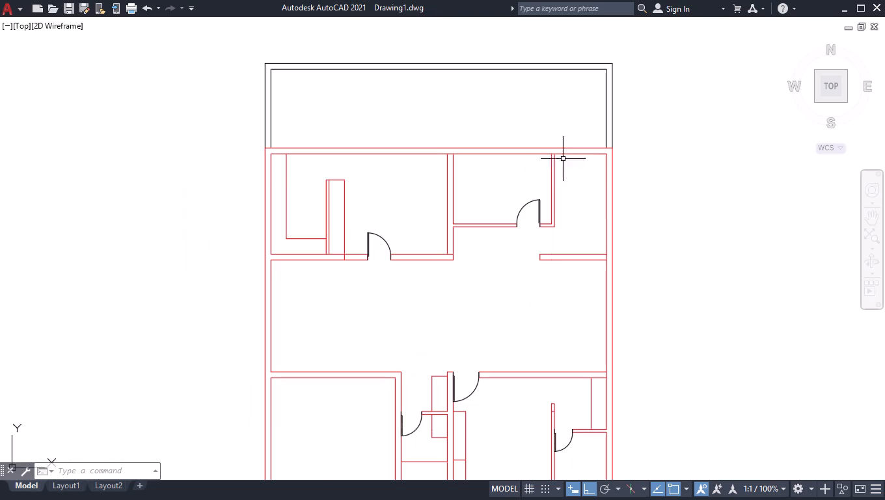
scroll(375, 120, "up", 1)
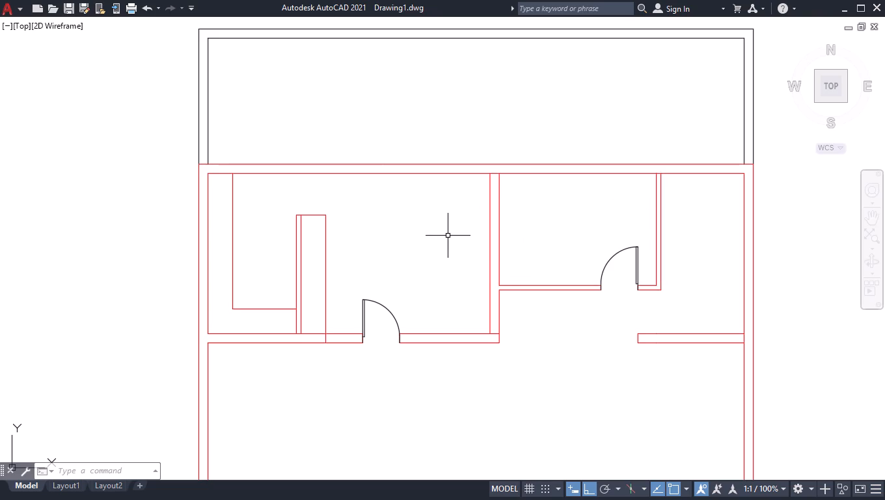
type("dli")
key("Return")
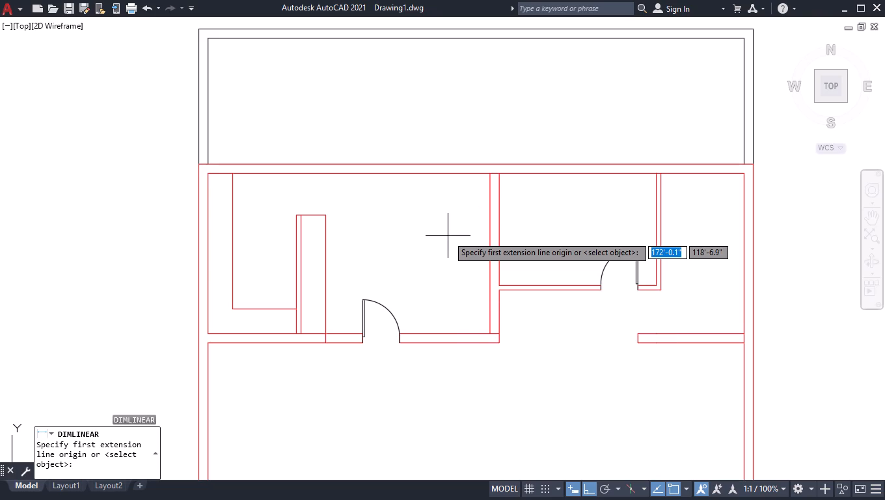
left_click(210, 166)
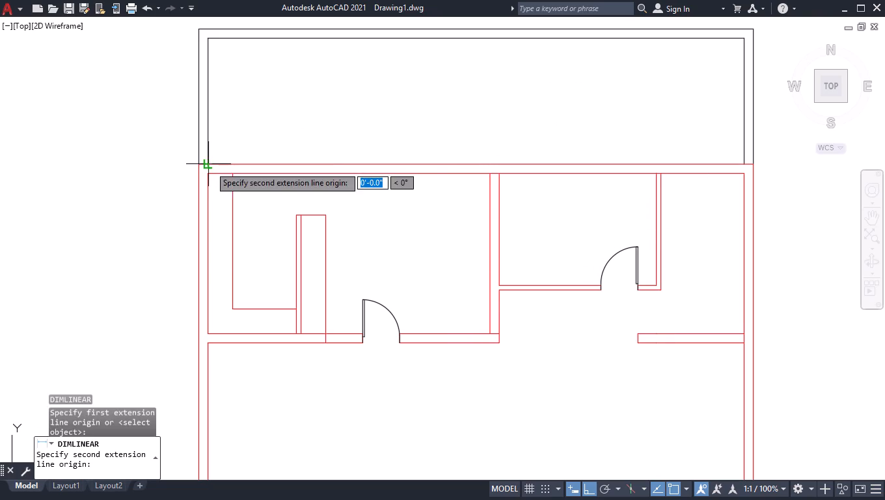
left_click(490, 164)
left_click(493, 144)
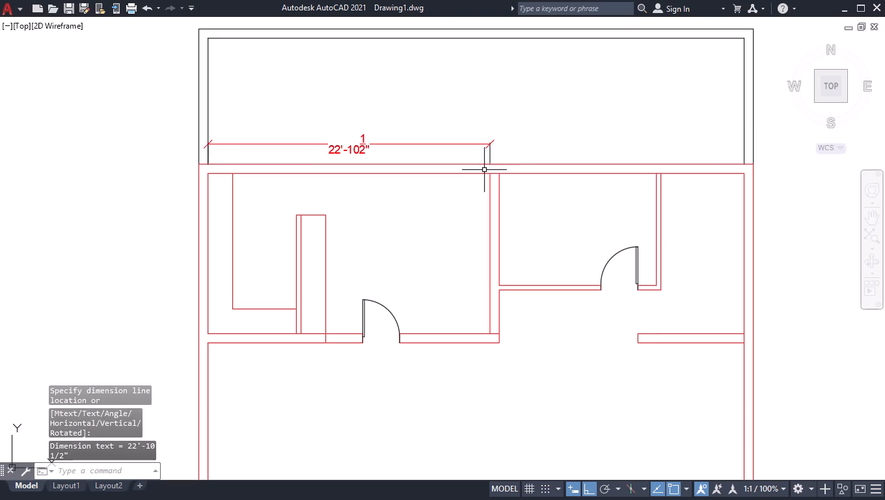
Set the fraction format of the ISO-25 dimension style's primary units to Diagonal.
key("d")
key("Return")
left_click(580, 227)
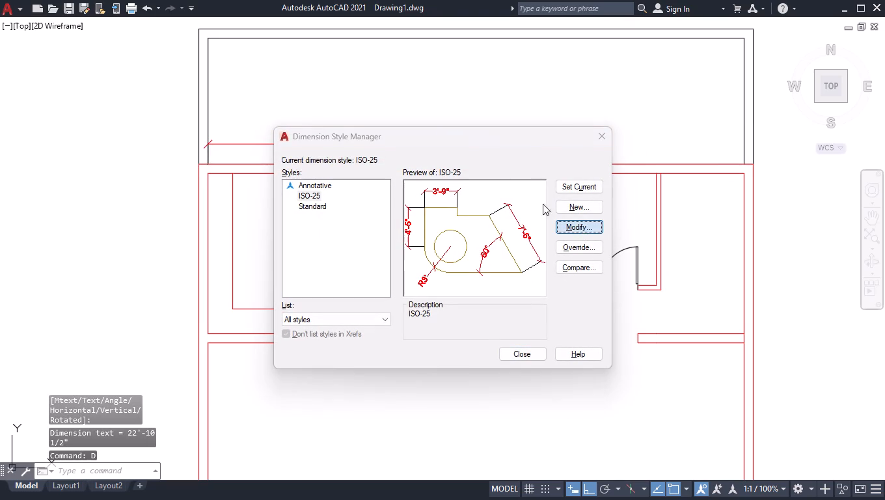
left_click(534, 200)
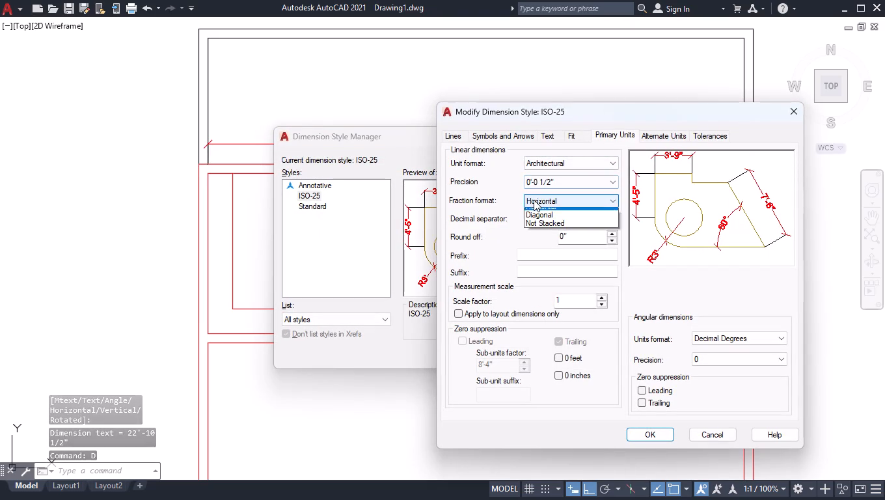
left_click(531, 220)
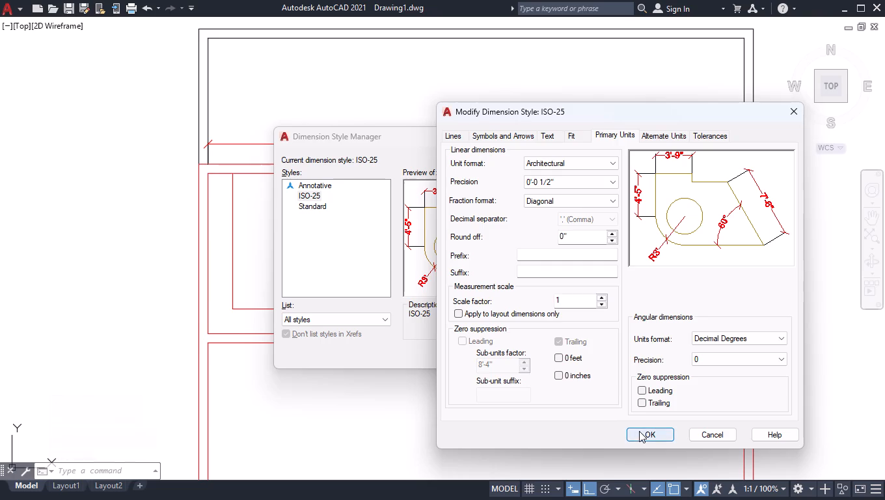
left_click(639, 431)
Set the ISO-25 dimension style's linear precision to 0'-0 1/4", trying 0'-0 1/16" first.
left_click(573, 229)
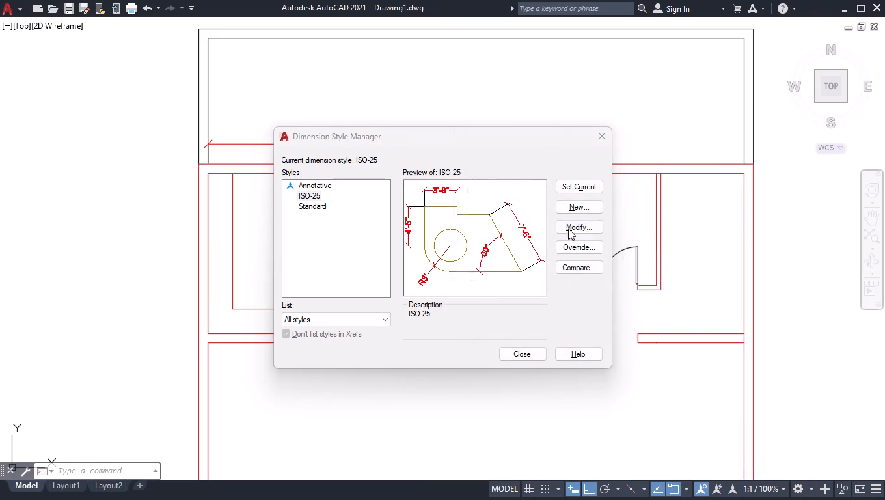
left_click(560, 181)
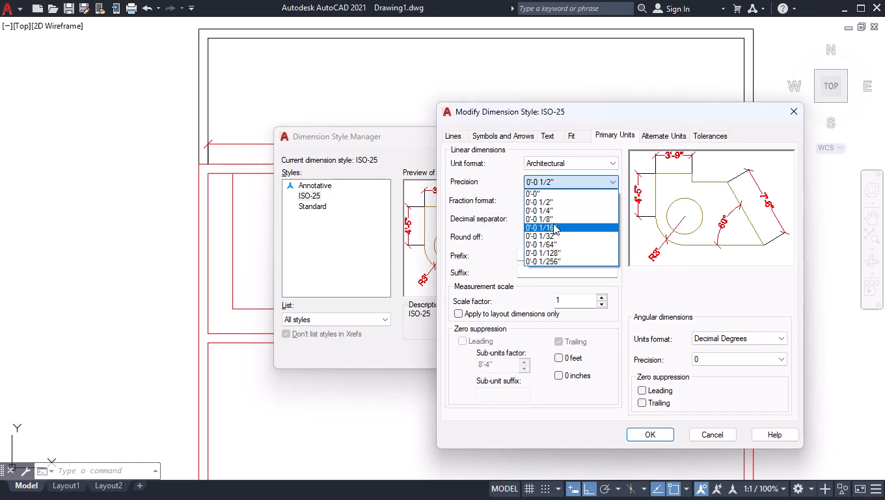
left_click(553, 223)
left_click(557, 201)
left_click(551, 222)
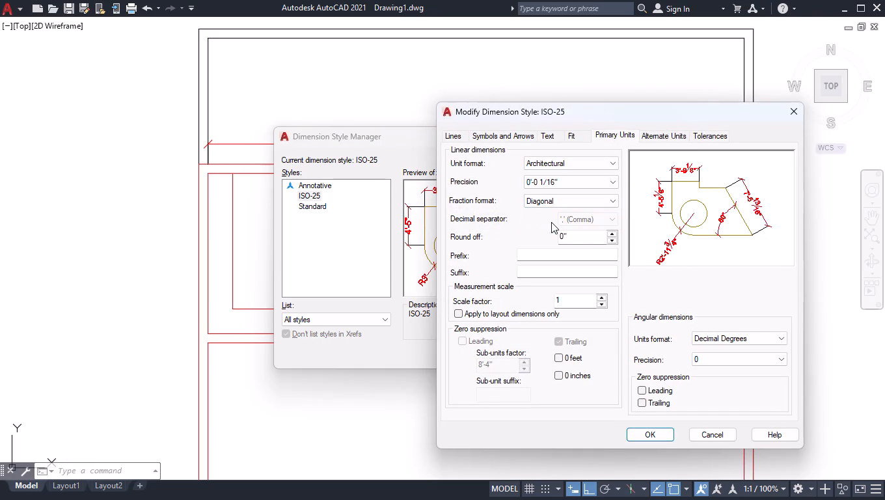
left_click(575, 184)
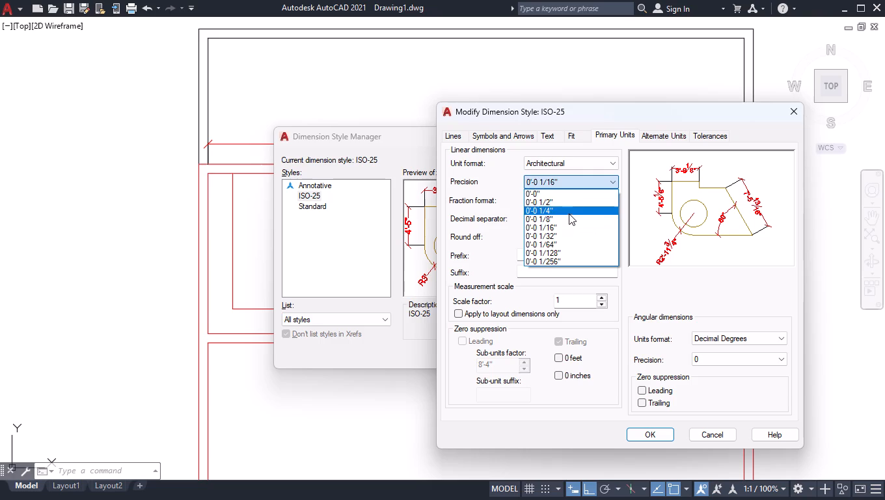
left_click(571, 206)
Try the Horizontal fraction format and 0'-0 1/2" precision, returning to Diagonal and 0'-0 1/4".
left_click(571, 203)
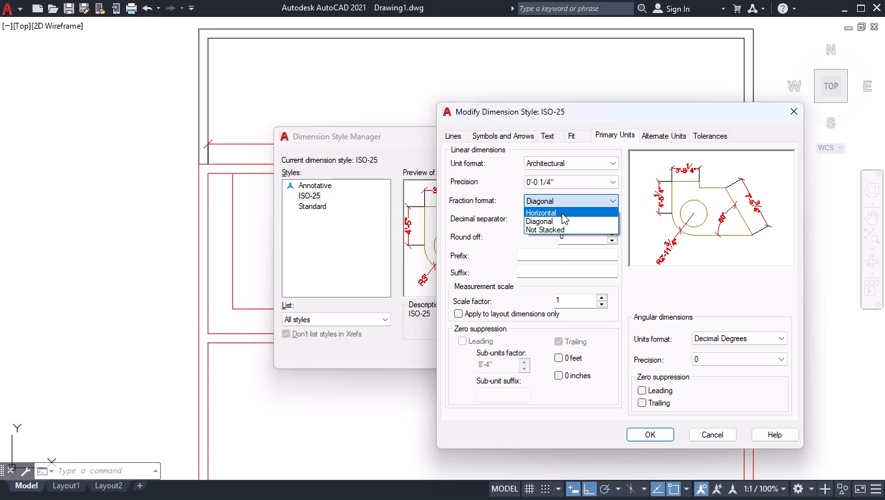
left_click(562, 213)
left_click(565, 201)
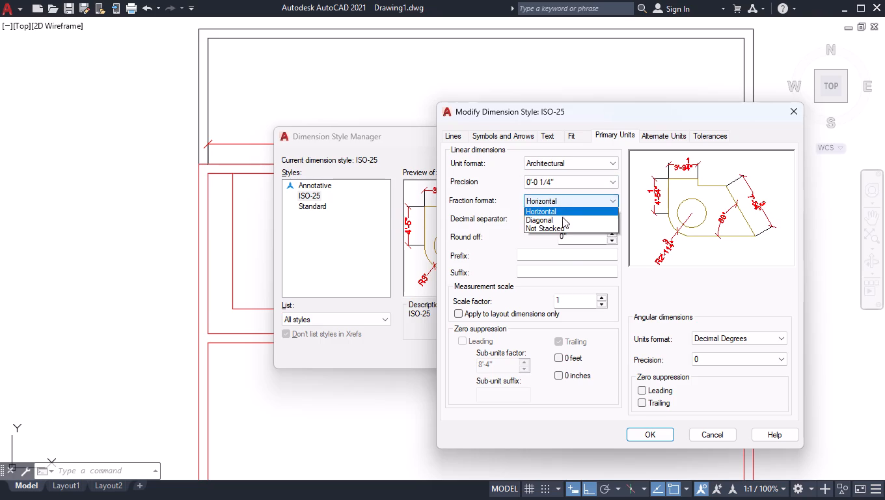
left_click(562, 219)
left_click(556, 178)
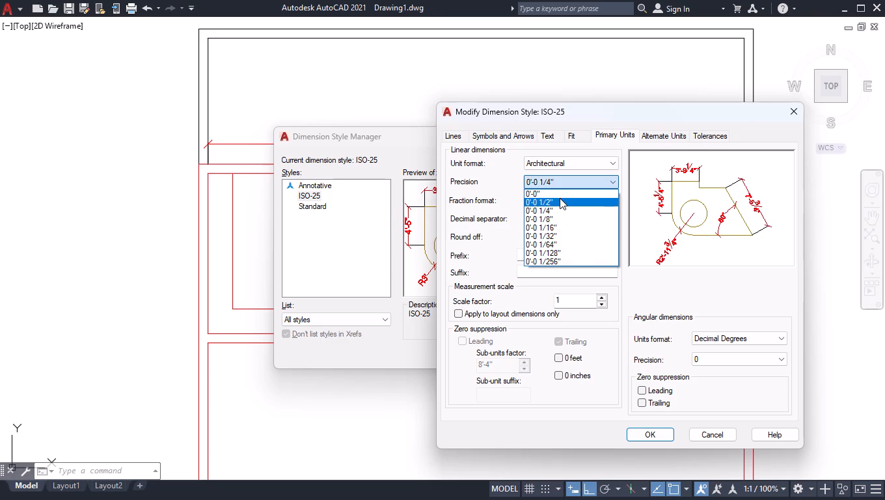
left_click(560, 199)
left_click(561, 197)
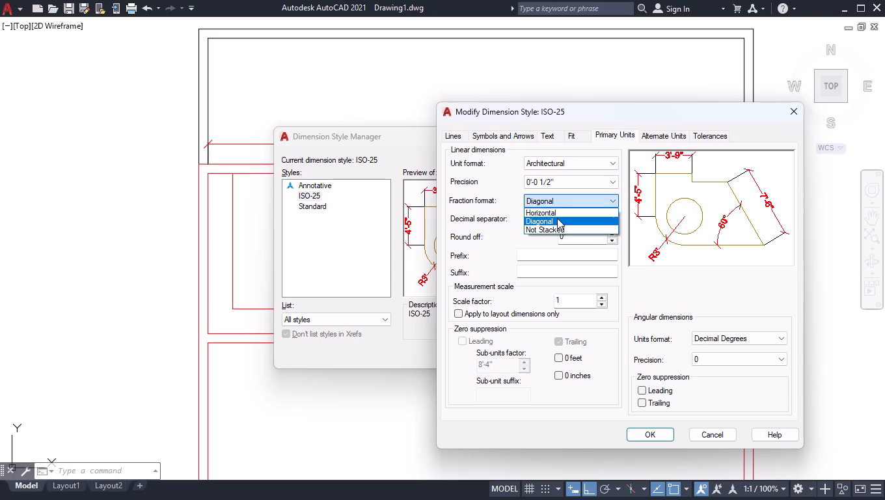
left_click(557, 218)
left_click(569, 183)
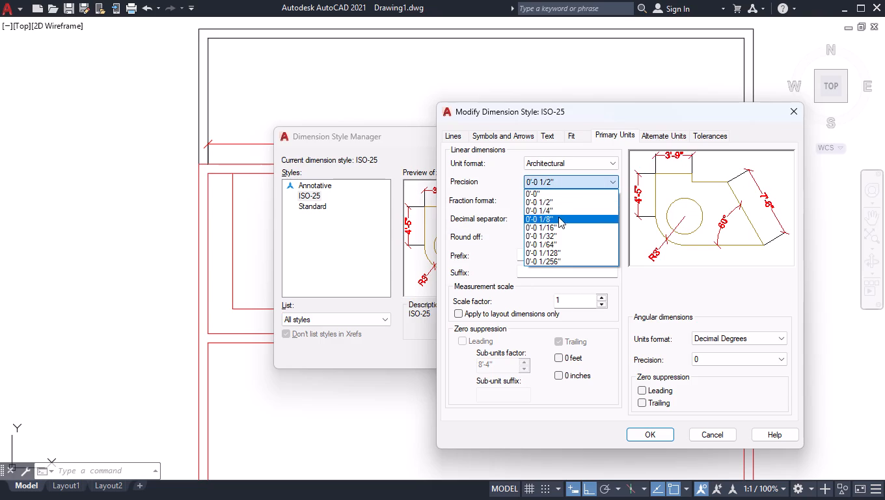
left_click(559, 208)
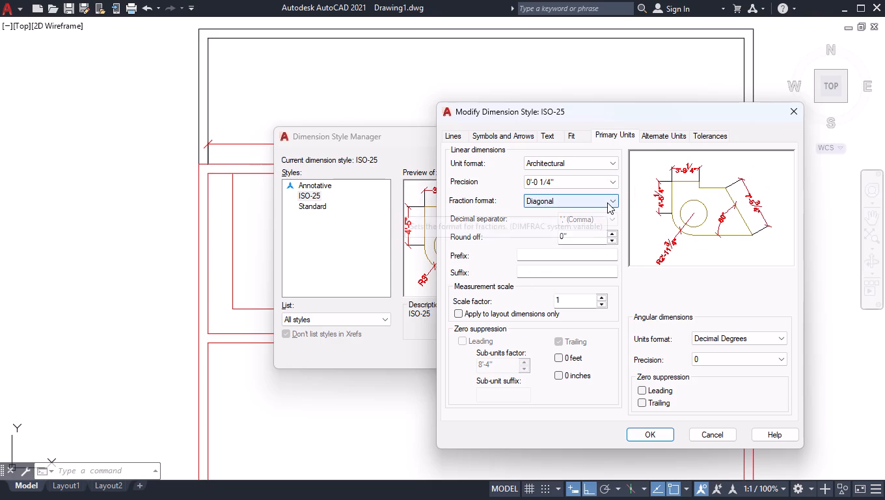
Apply the ISO-25 style changes and make it the current dimension style.
left_click(647, 438)
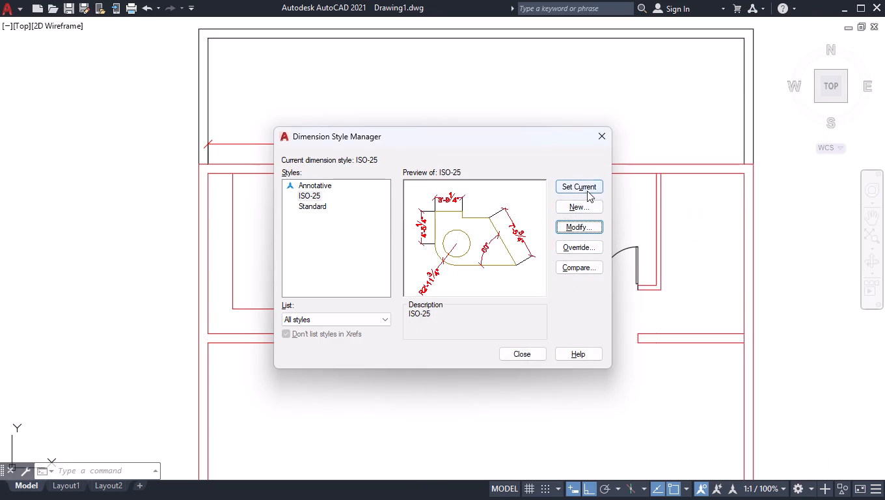
left_click(587, 191)
left_click(530, 350)
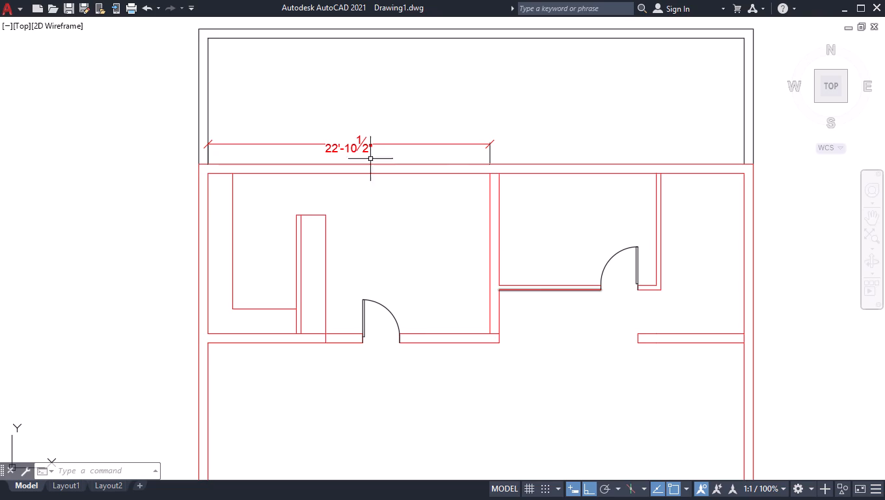
Stretch the dimension's left origin to the top end of the vertical line just inside the left exterior wall.
left_click(239, 141)
left_click(234, 150)
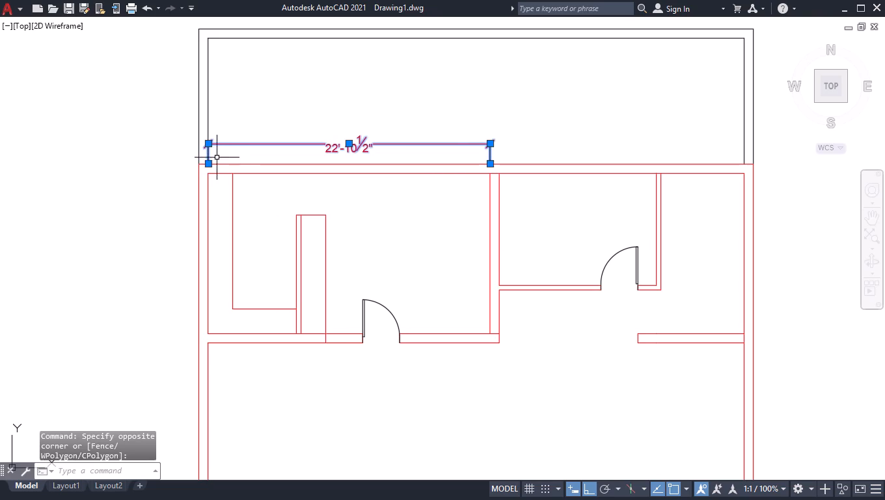
scroll(217, 153, "up", 2)
left_click(192, 182)
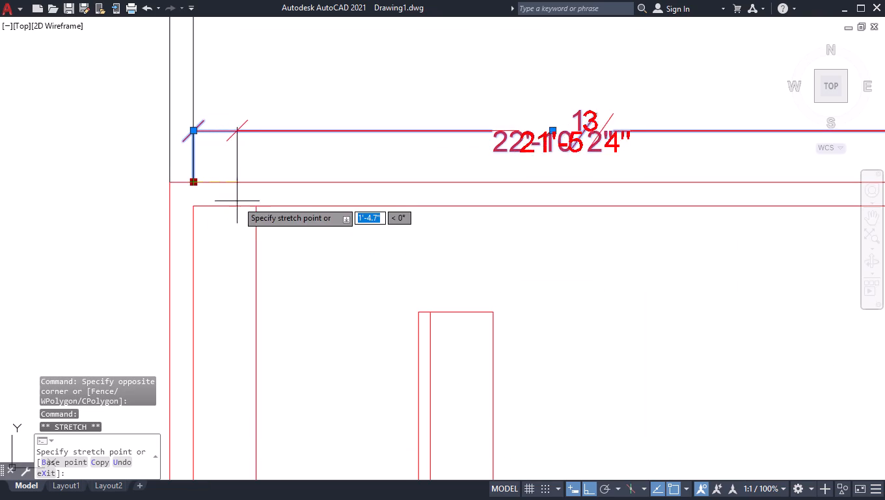
left_click(254, 204)
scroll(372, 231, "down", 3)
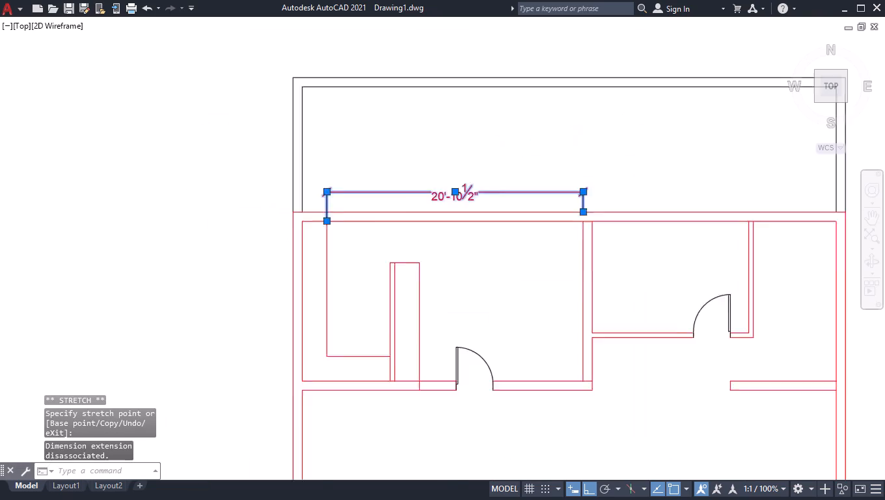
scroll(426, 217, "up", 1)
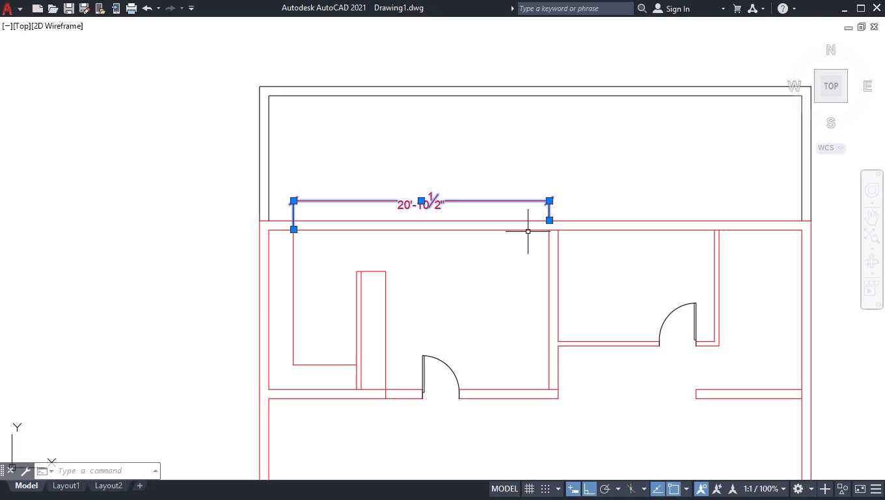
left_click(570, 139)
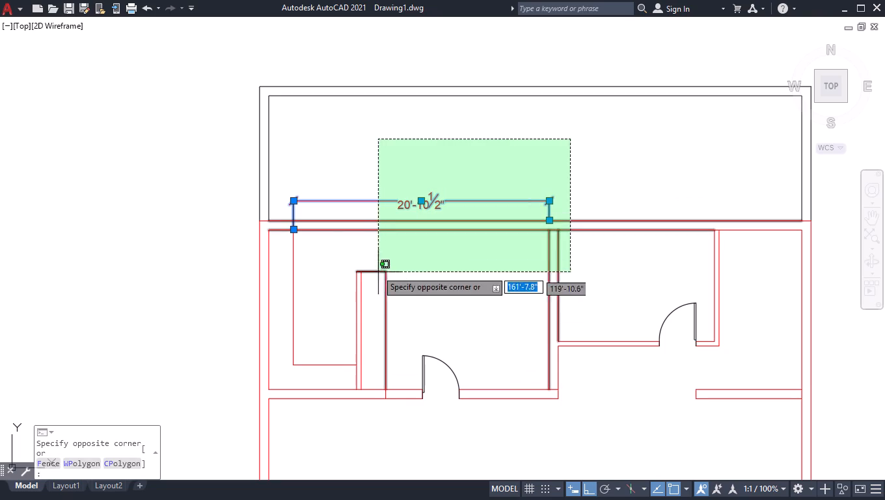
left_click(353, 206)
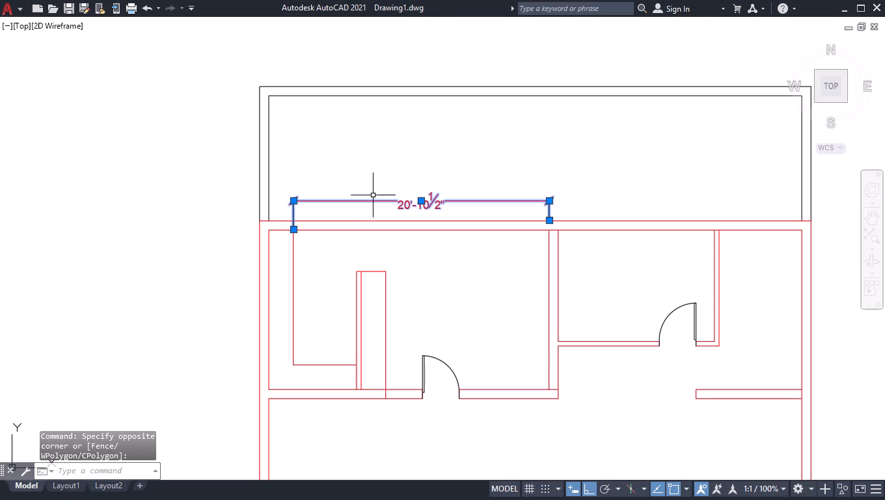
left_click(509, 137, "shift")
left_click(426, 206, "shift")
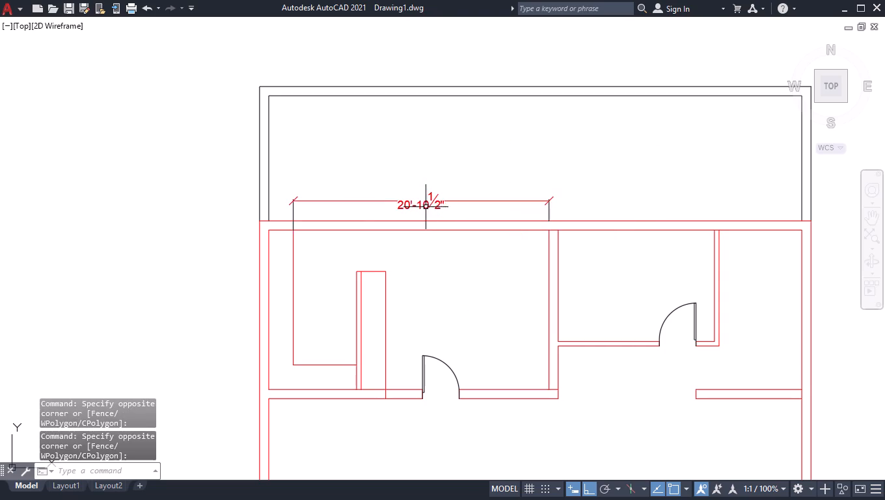
Erase the linear dimension above the upper-left room.
left_click(387, 201)
key("Delete")
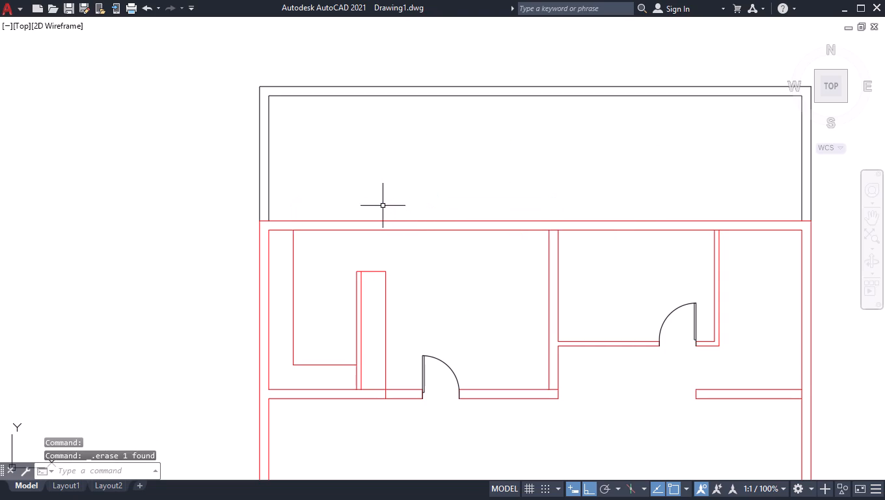
Draw a jamb line across the upper-left room's top wall, 4' from the left wall's inner face, and erase the 4' guide segment.
scroll(400, 206, "up", 1)
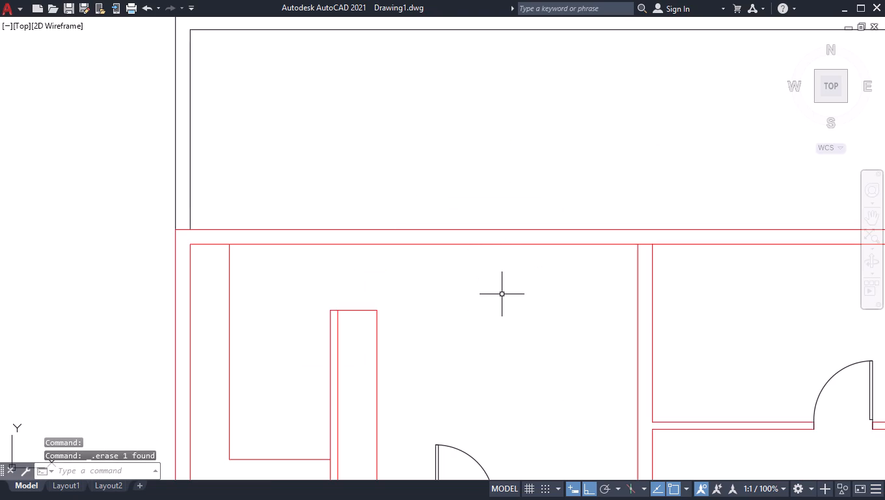
key("l")
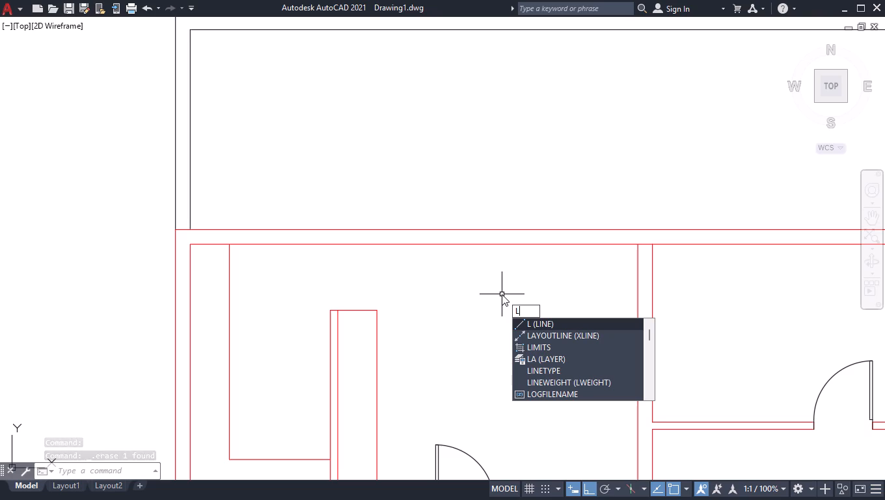
key("Return")
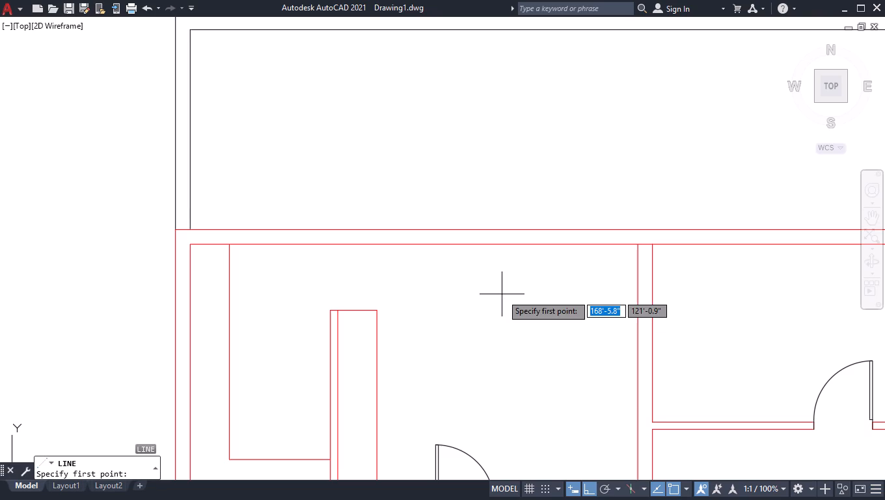
scroll(211, 289, "up", 2)
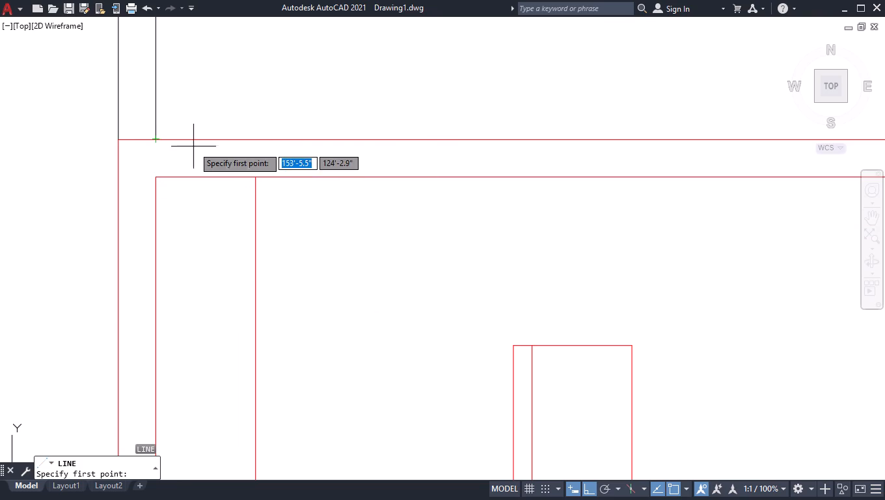
left_click(154, 143)
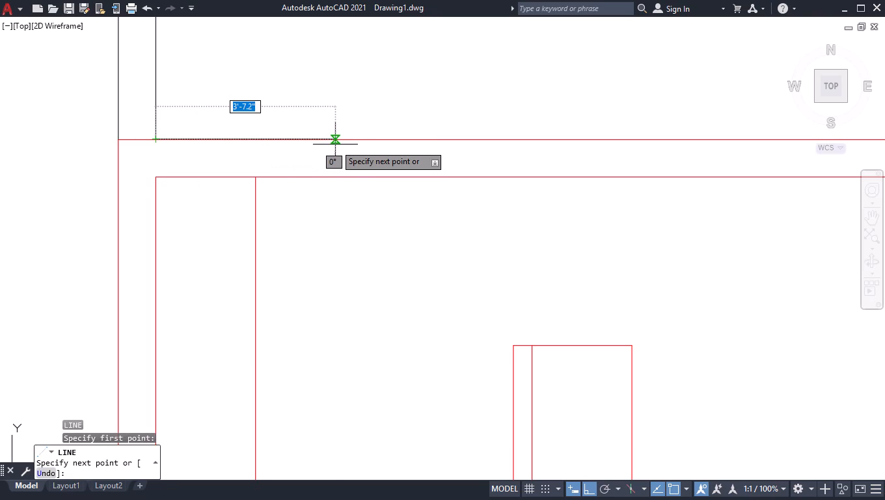
type("4'")
key("Return")
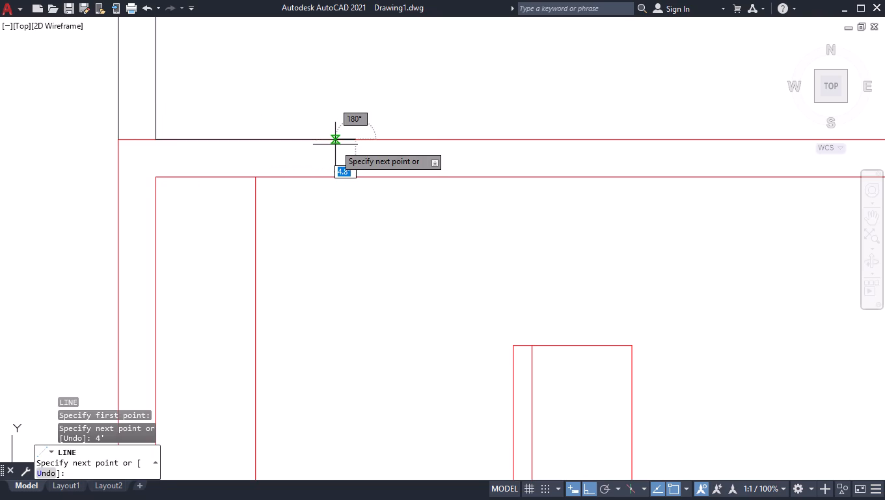
left_click(353, 177)
key("space")
left_click(298, 138)
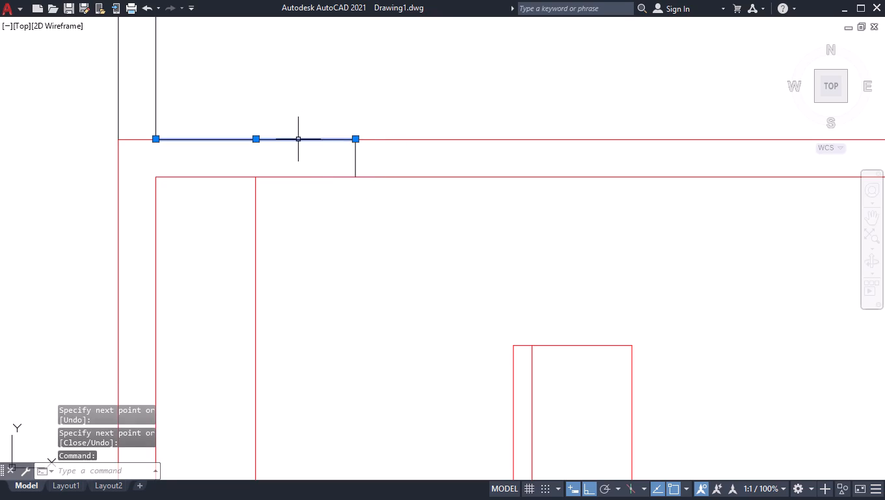
key("Delete")
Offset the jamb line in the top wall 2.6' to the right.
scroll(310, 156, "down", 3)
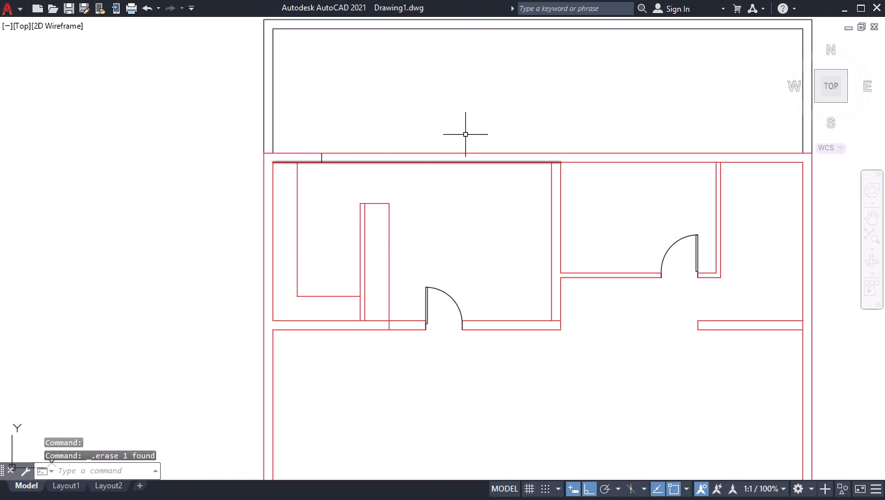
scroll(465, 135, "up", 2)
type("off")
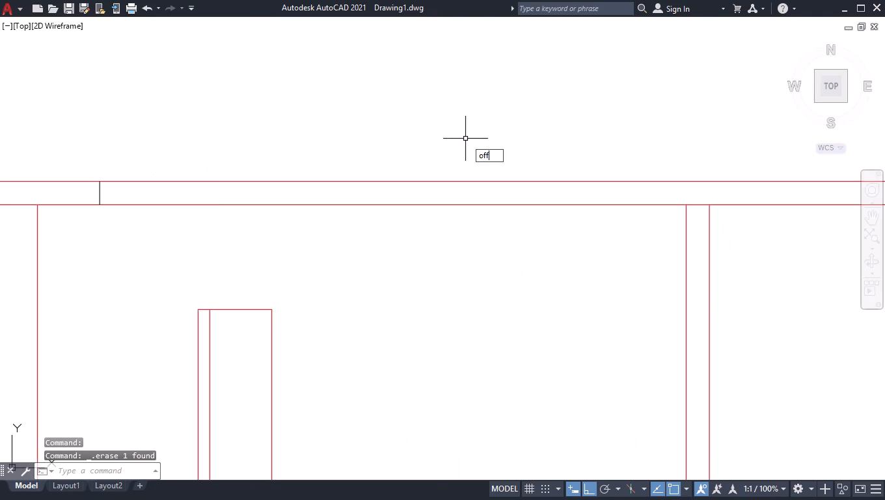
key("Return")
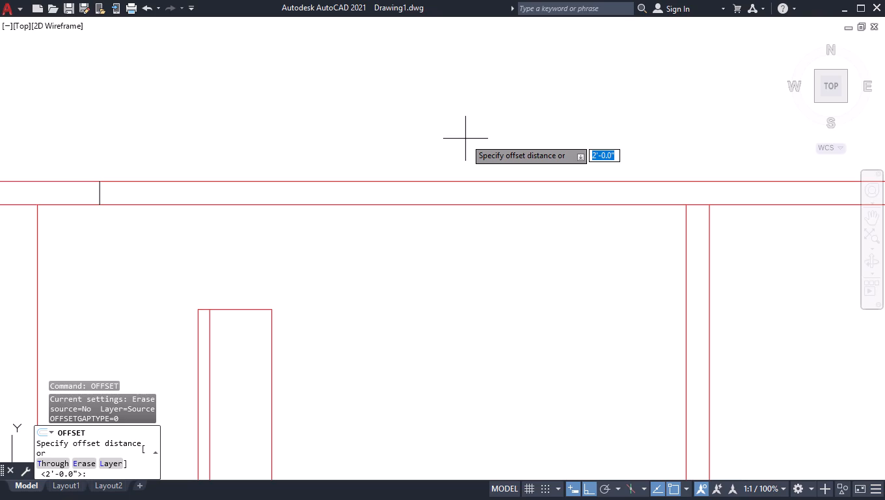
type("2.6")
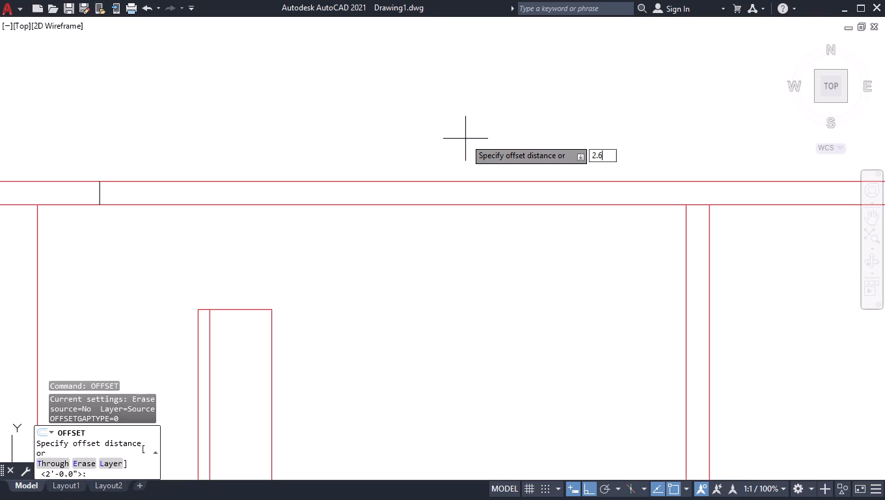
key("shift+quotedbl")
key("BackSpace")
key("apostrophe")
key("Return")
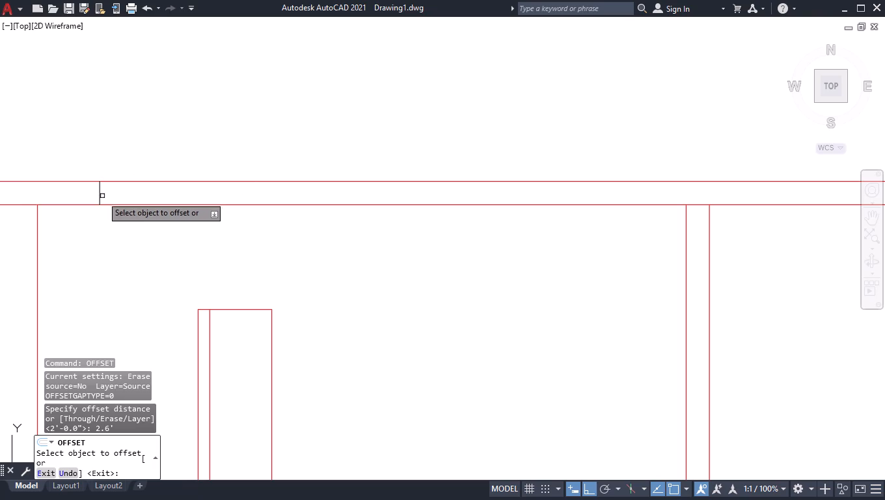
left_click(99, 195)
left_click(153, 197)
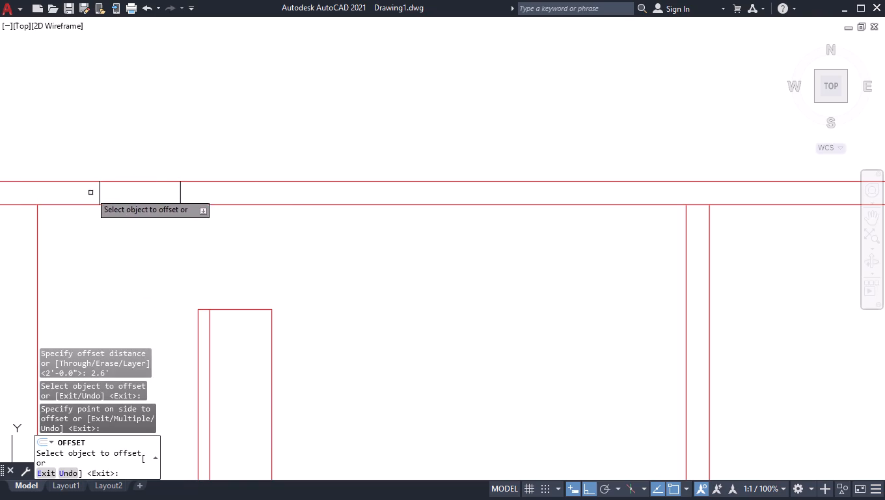
Offset the first jamb line 3' to the right, then each new jamb line a further 4' and 6'.
left_click(98, 192)
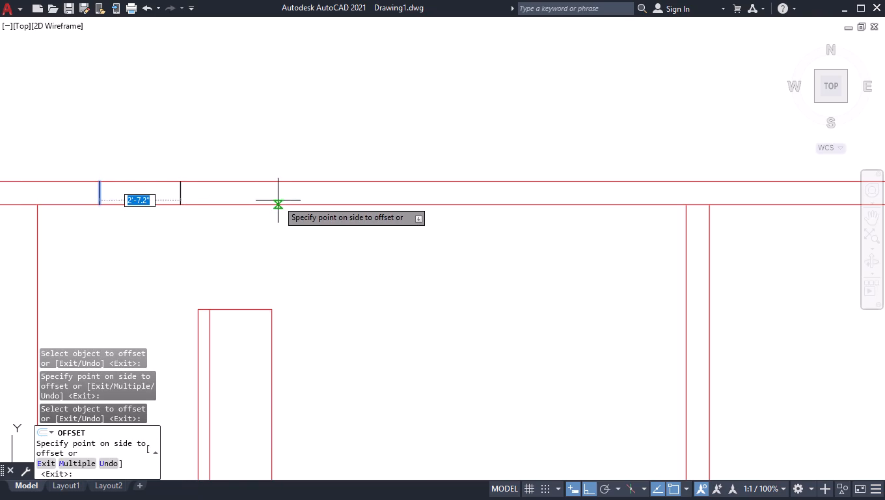
type("3'")
key("Return")
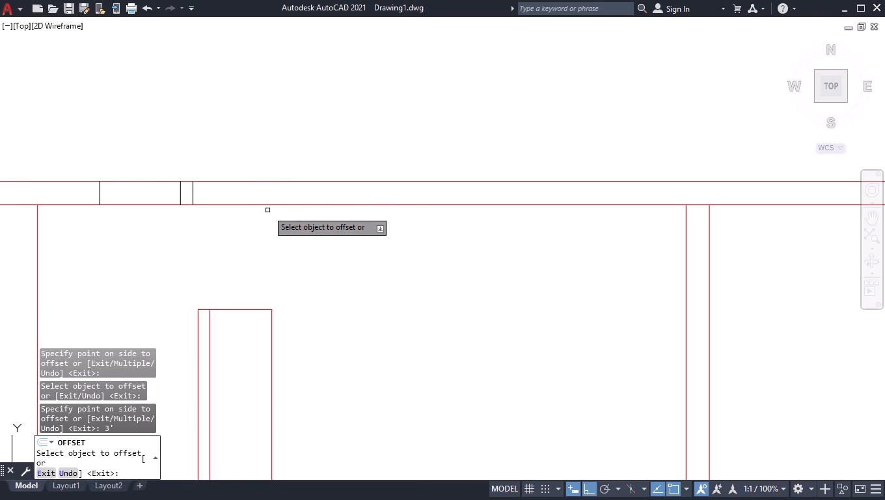
left_click(191, 193)
type("4'")
key("Return")
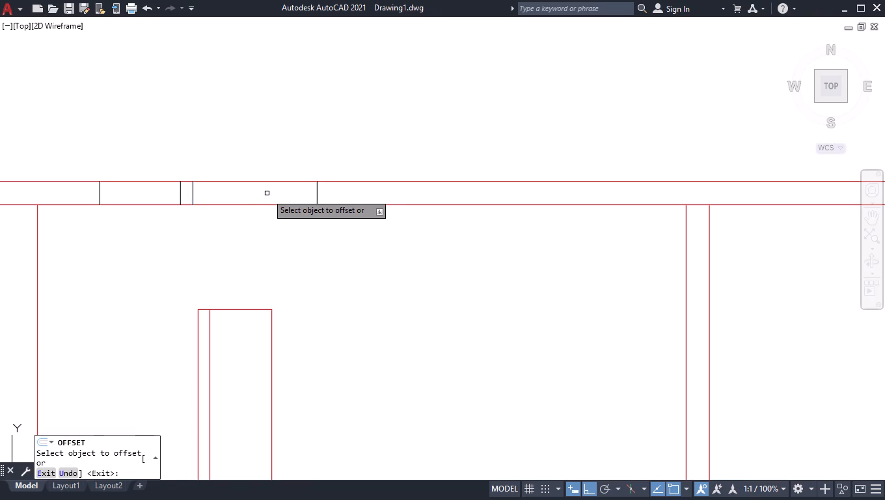
left_click(318, 190)
type("6'")
key("Return")
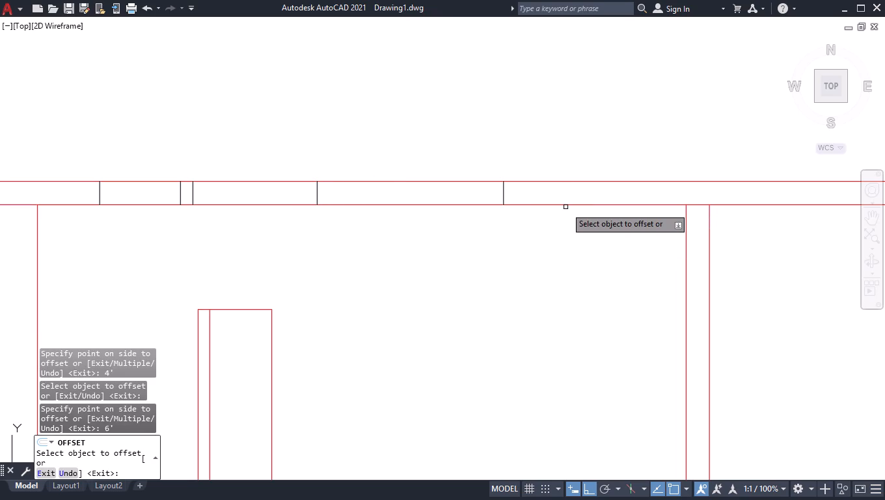
key("space")
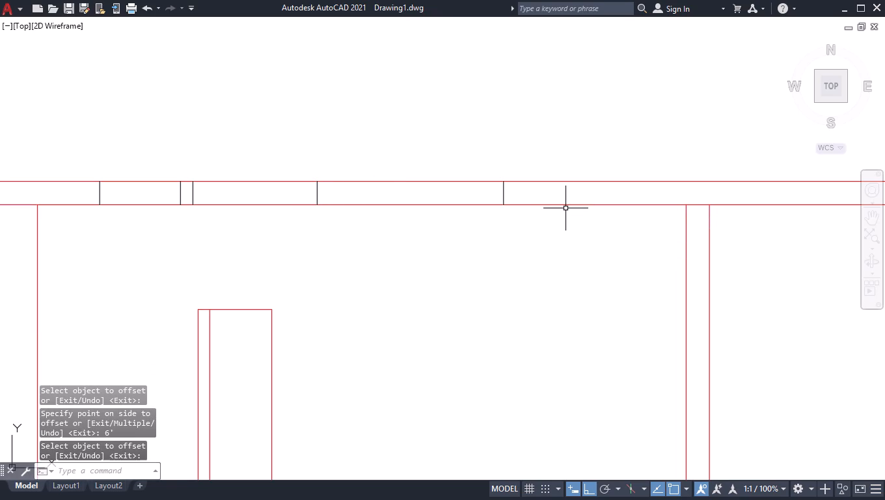
Remove the 2.6' offset line and trim both top wall lines between the jambs to open the 3' and 6' gaps.
type("tr")
key("Return")
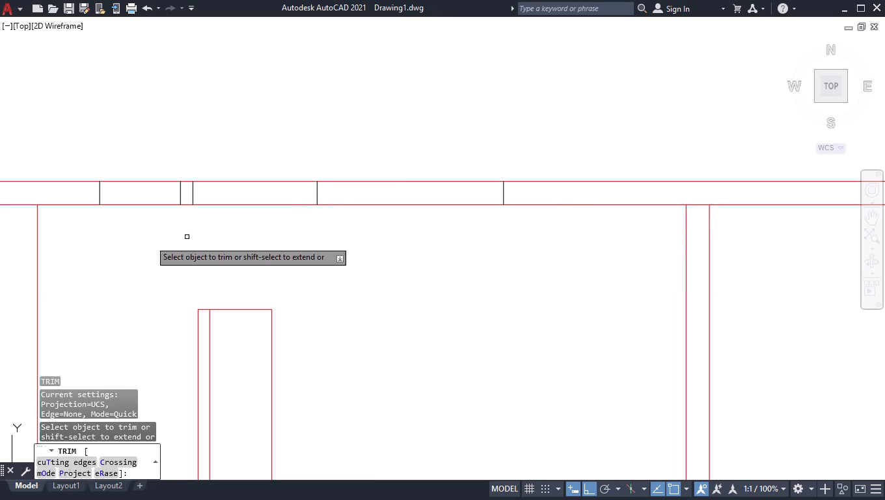
left_click(180, 194)
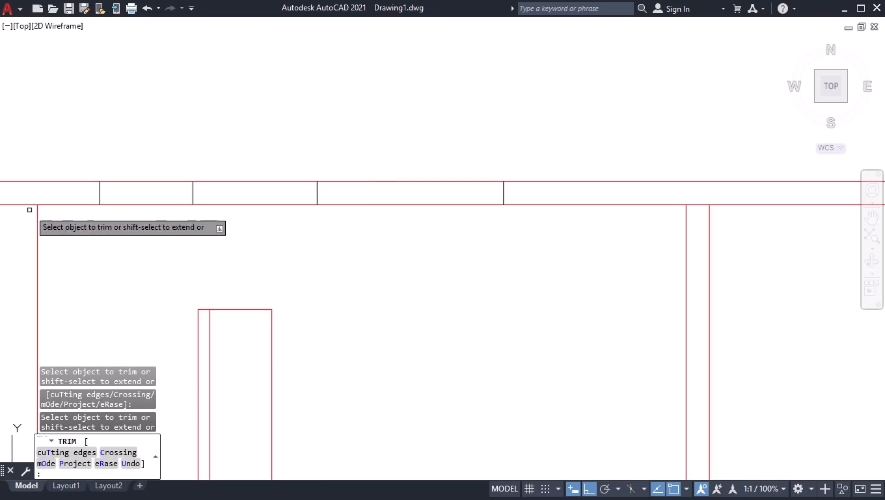
scroll(176, 273, "down", 2)
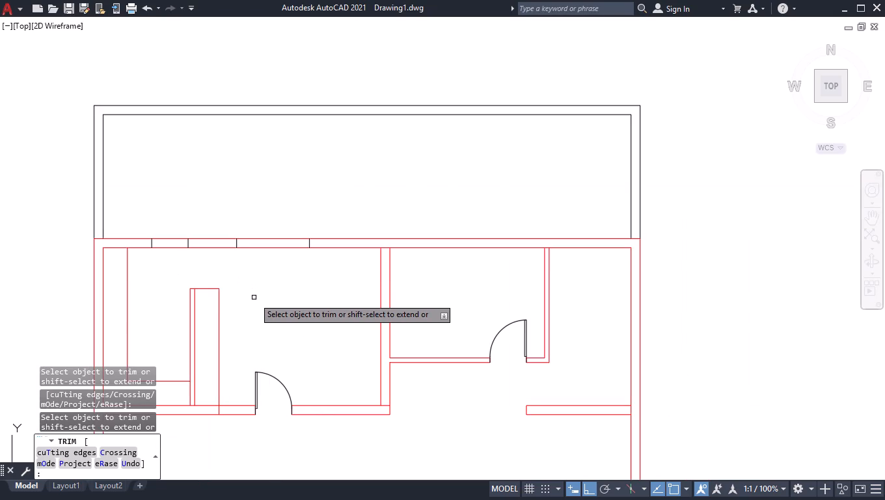
left_click(175, 232)
left_click(165, 258)
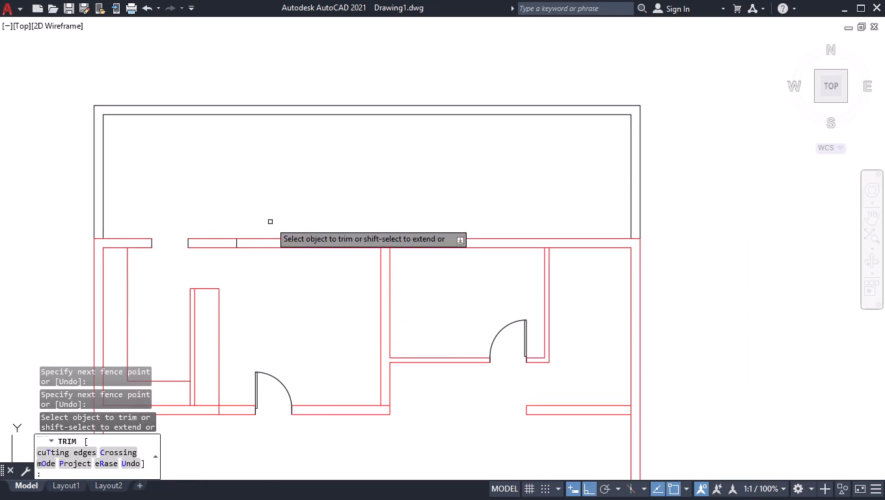
left_click(271, 222)
left_click(263, 257)
key("Return")
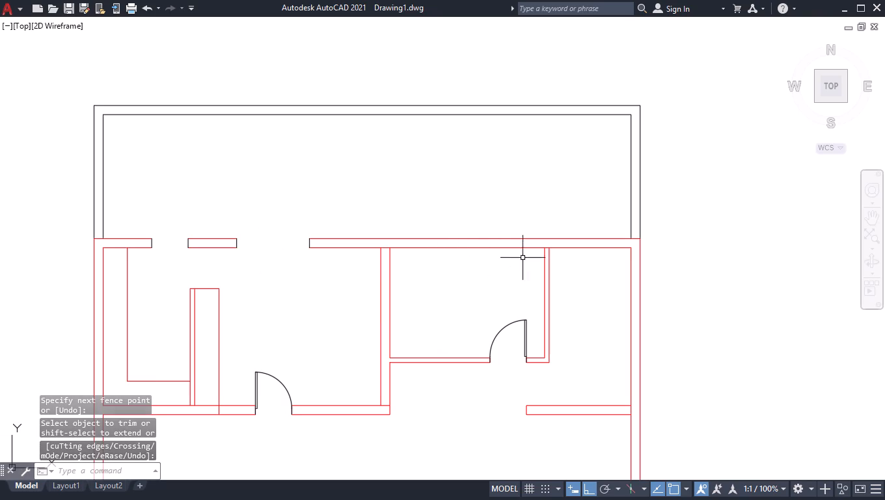
Draw lines up across the top wall from the partition's left face, right along it by 1', 2" and 1", and down to its inner edge.
scroll(597, 236, "up", 1)
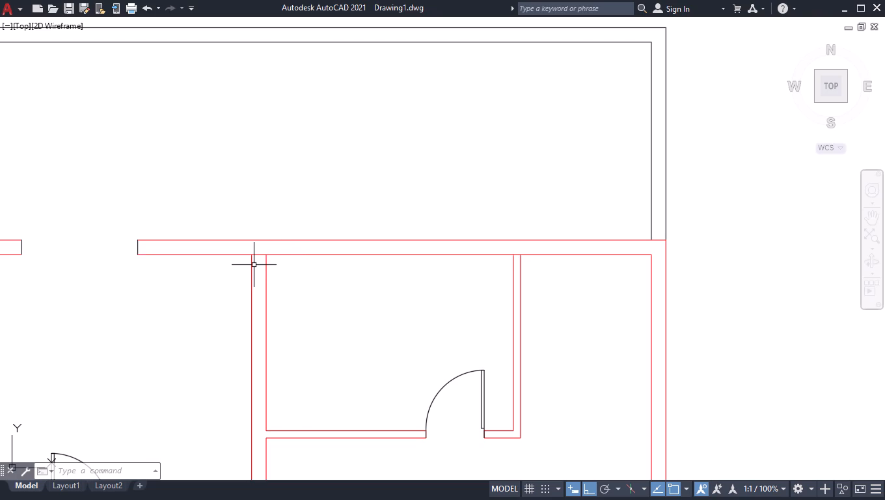
key("l")
key("Return")
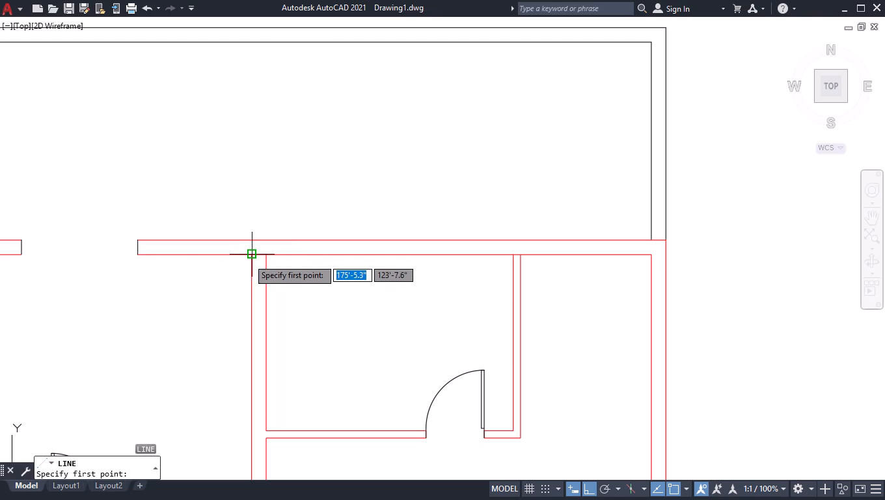
left_click(253, 255)
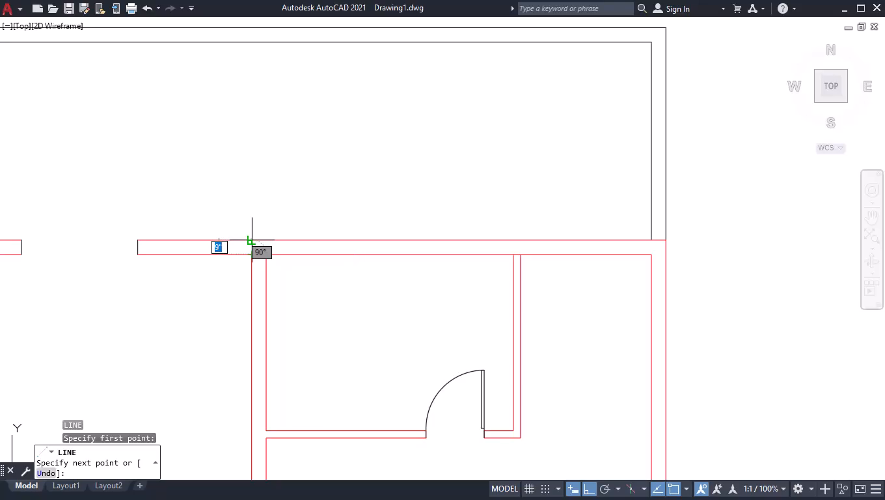
left_click(251, 240)
key("1")
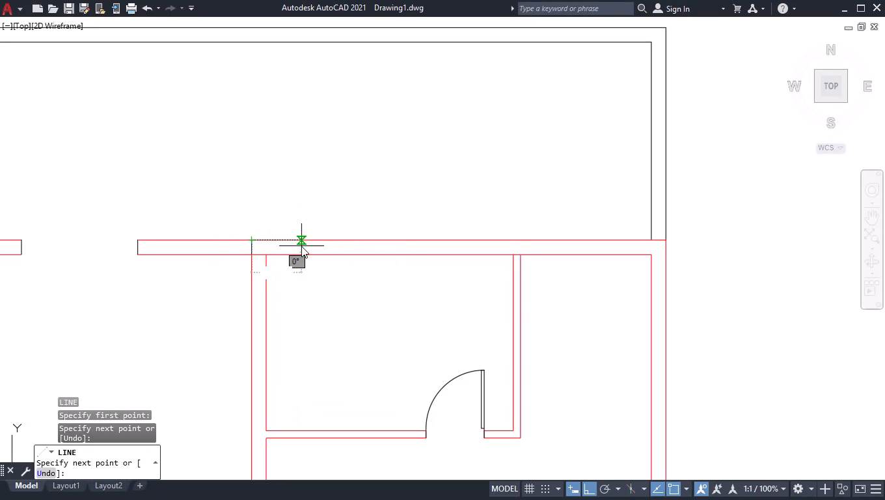
key("apostrophe")
key("Return")
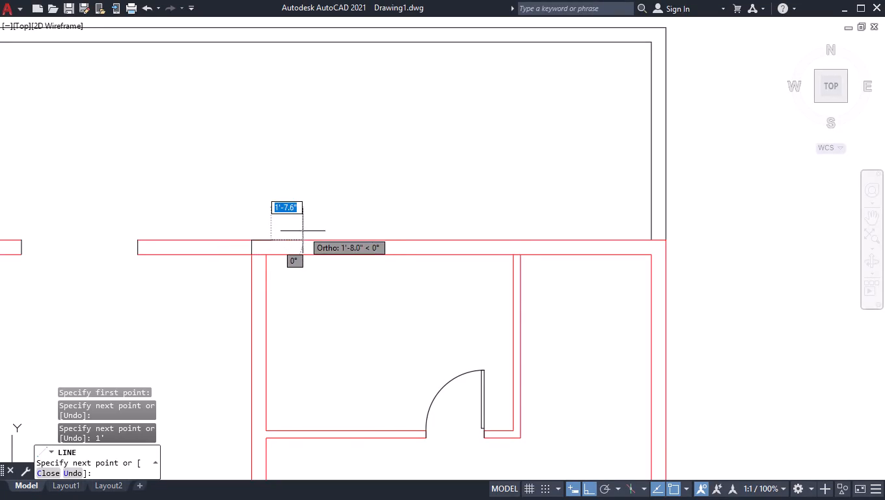
scroll(303, 231, "up", 1)
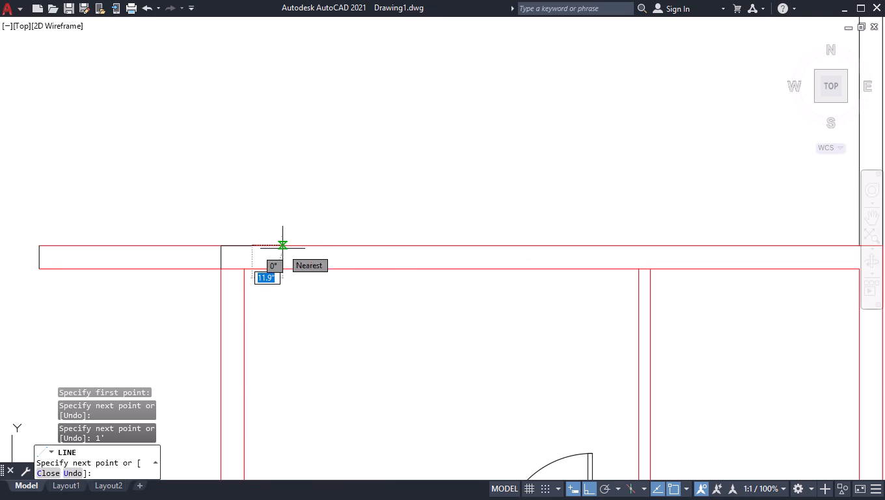
type("2'")
key("BackSpace")
key("Return")
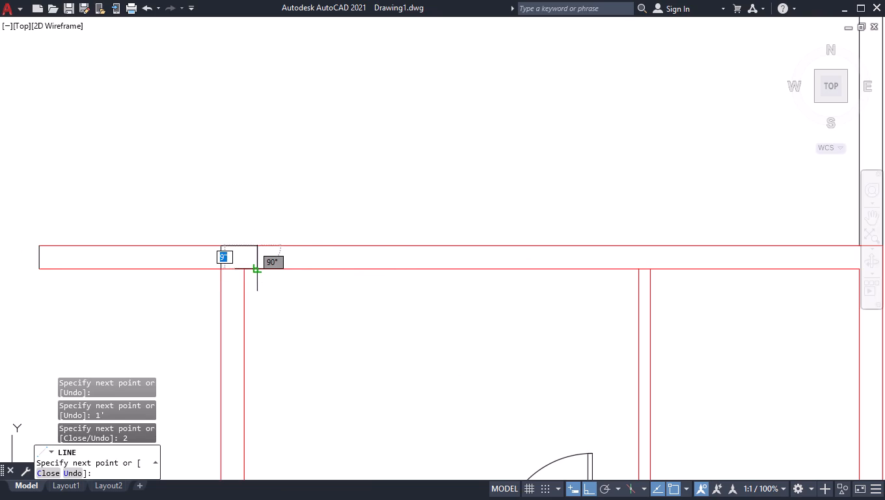
key("2")
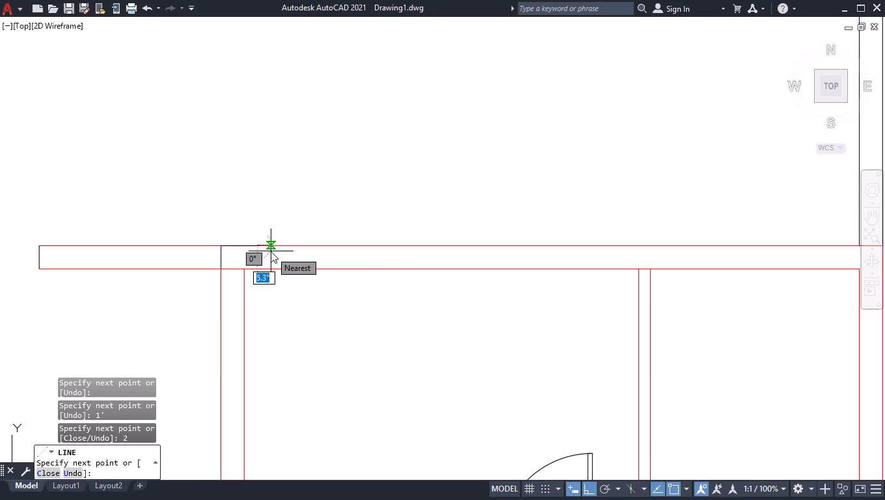
key("BackSpace")
key("1")
key("Return")
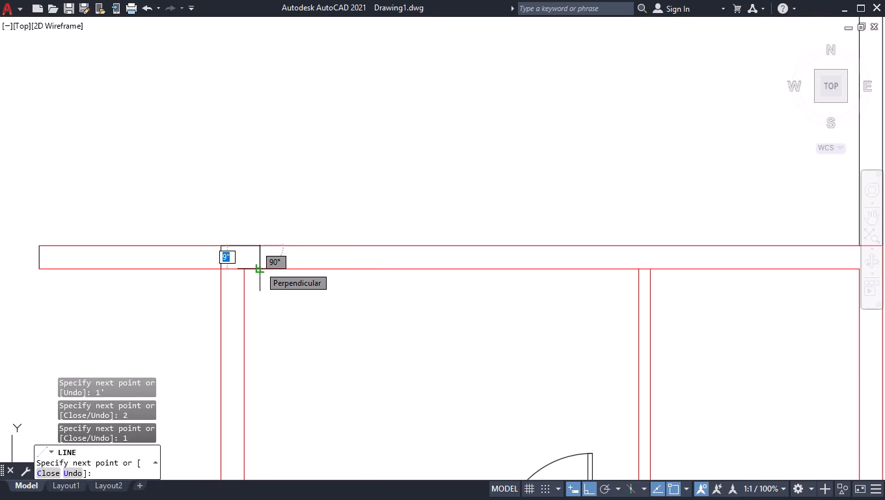
left_click(260, 266)
key("space")
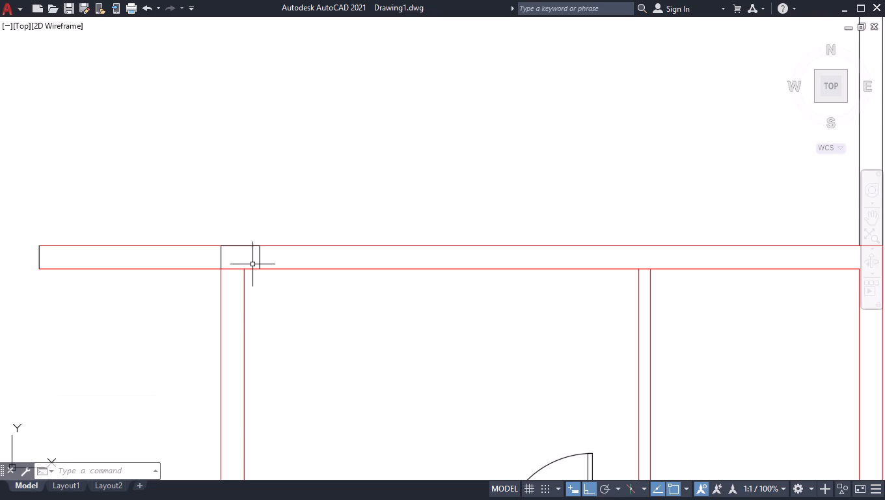
Offset the short line crossing the top wall just right of the thick partition 1.6' to the right.
type("off")
key("Return")
key("1")
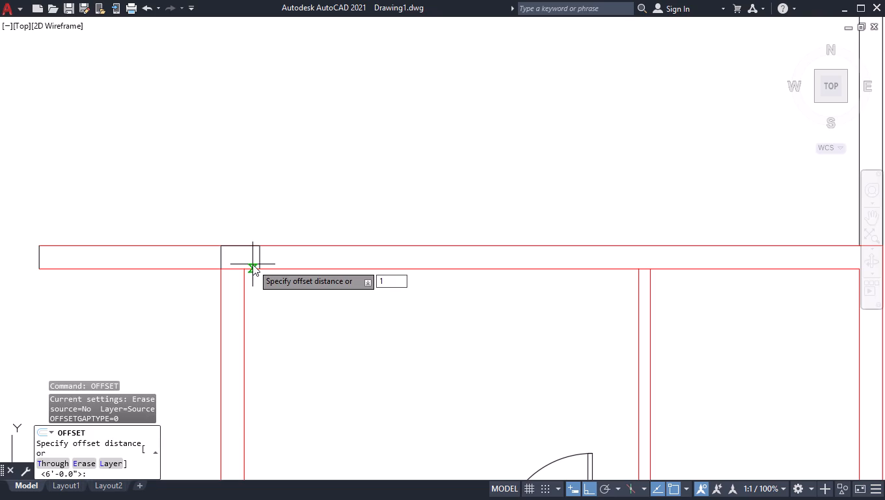
key("period")
key("6")
key("apostrophe")
key("Return")
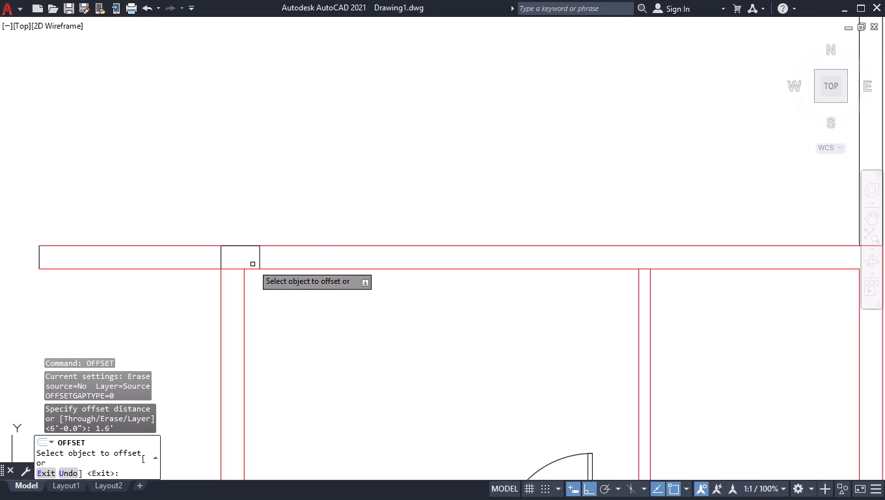
left_click(260, 257)
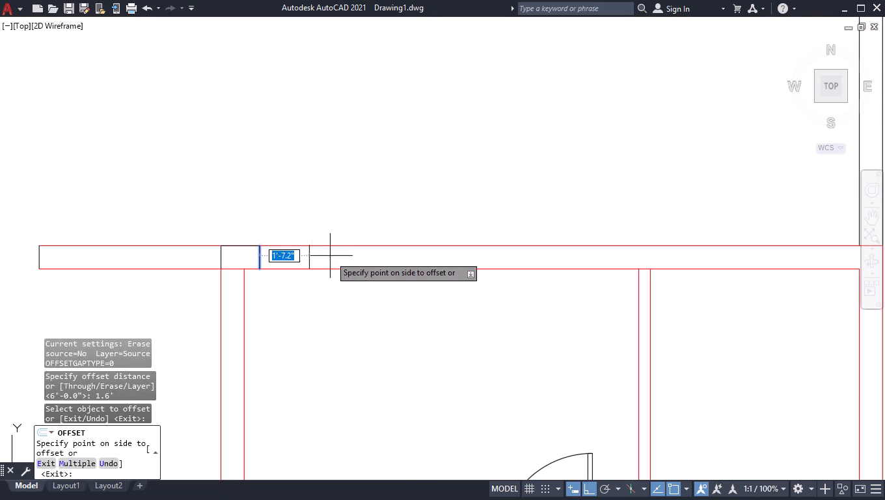
left_click(334, 256)
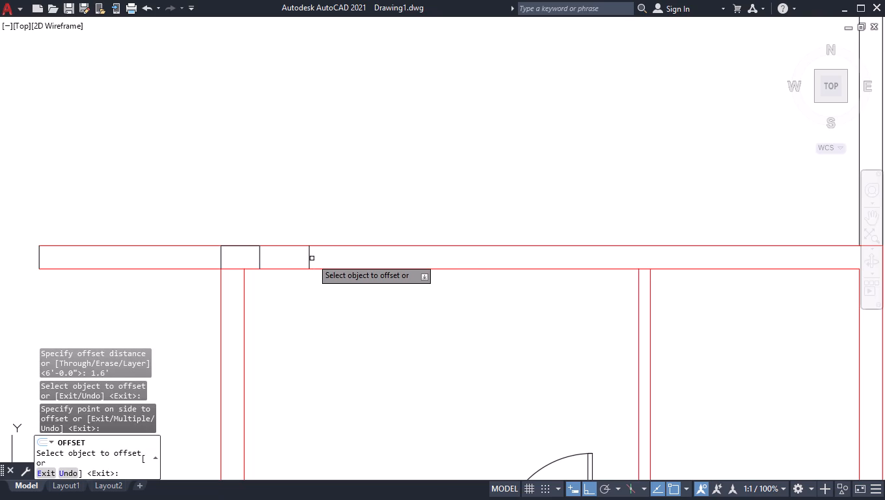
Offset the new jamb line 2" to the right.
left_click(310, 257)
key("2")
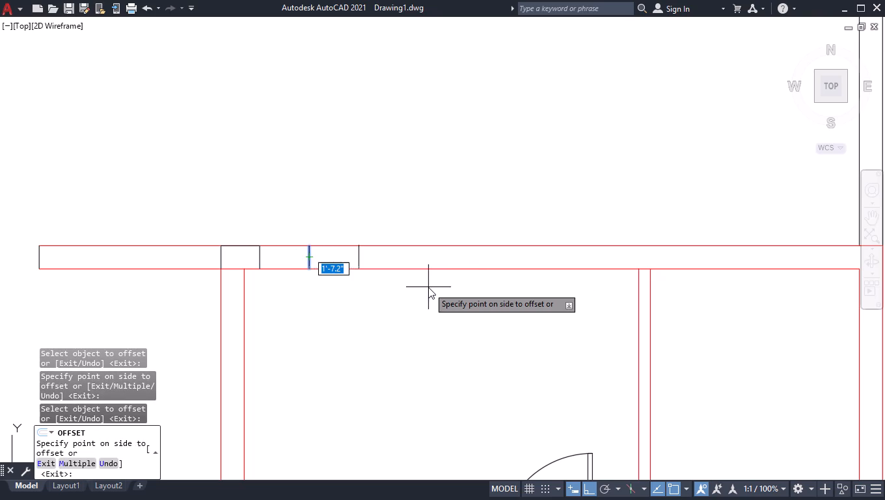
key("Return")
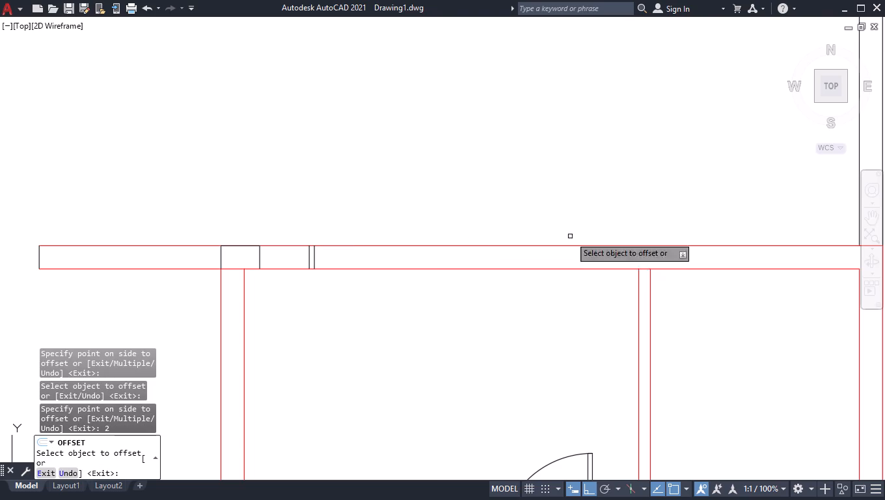
Offset the first jamb line 2' to the right, then each new jamb line a further 3' and 2'.
left_click(308, 254)
type("2'")
key("Return")
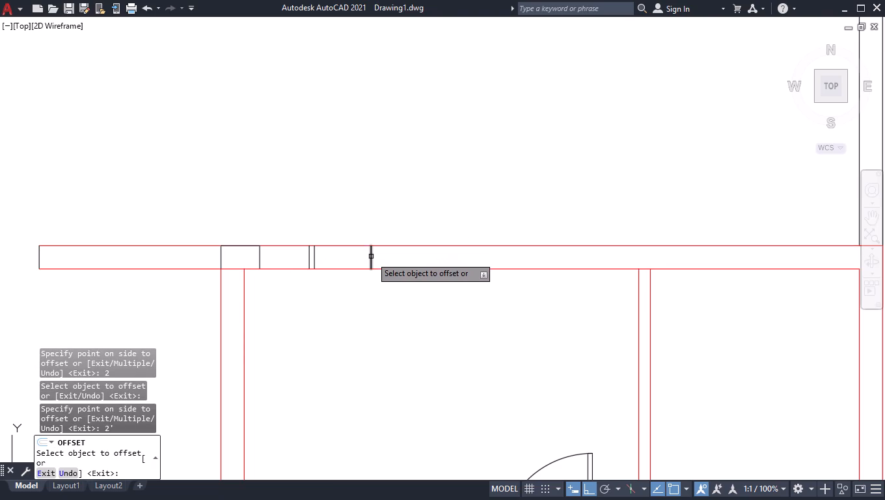
left_click(372, 257)
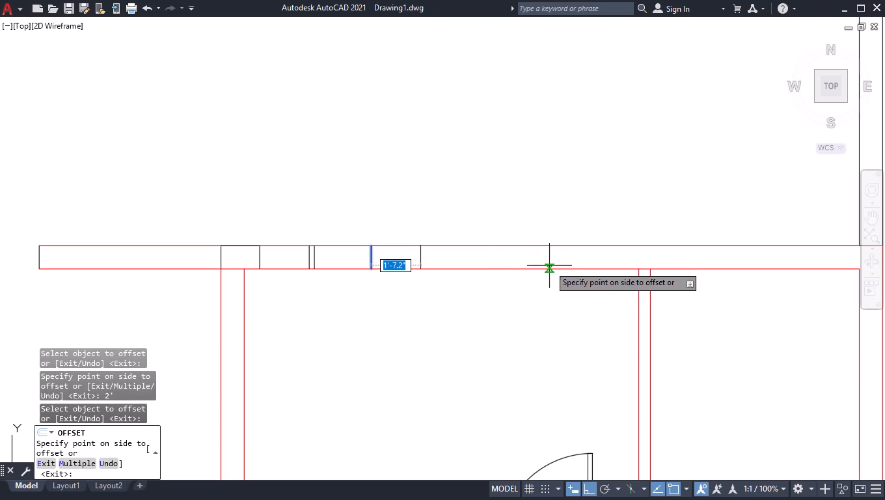
type("3'")
key("Return")
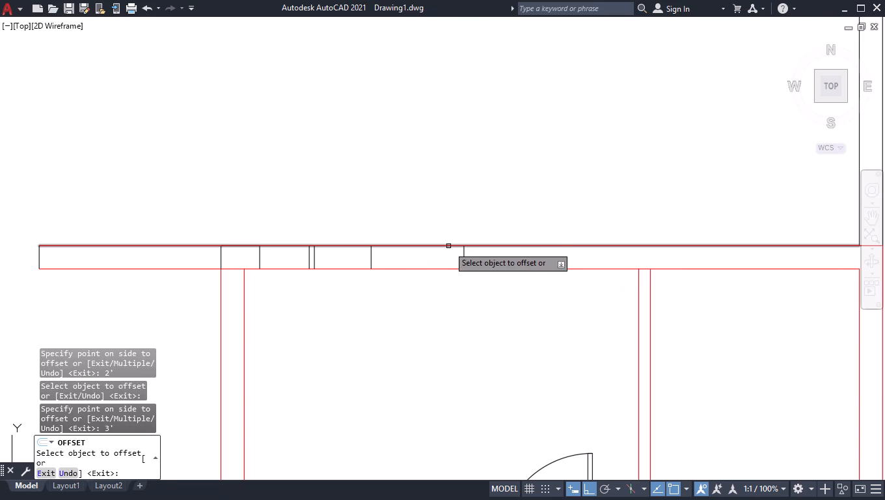
left_click(463, 257)
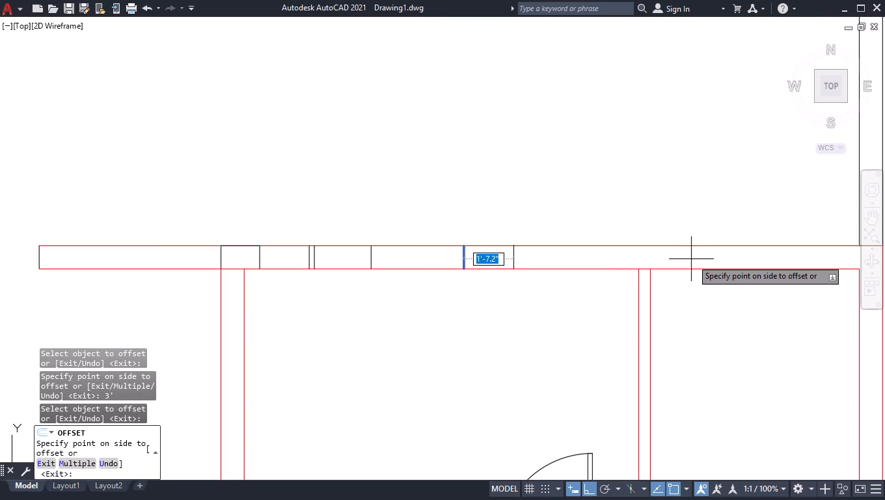
key("2")
key("apostrophe")
key("Return")
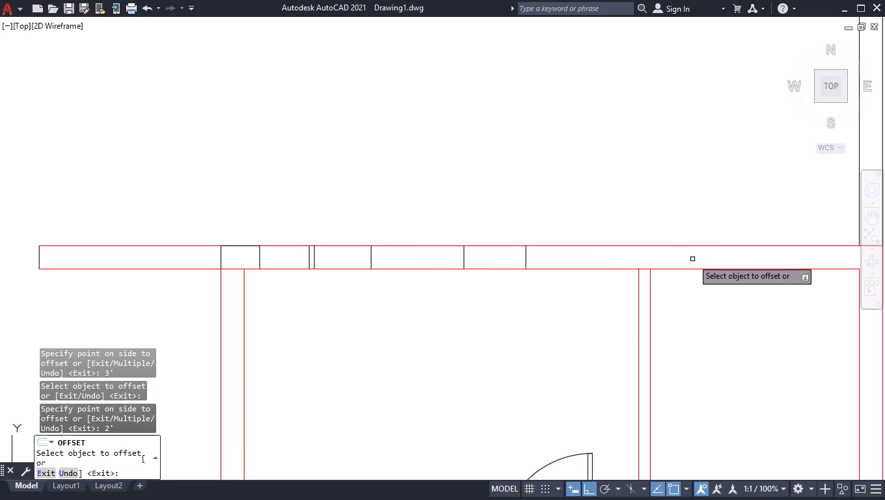
key("space")
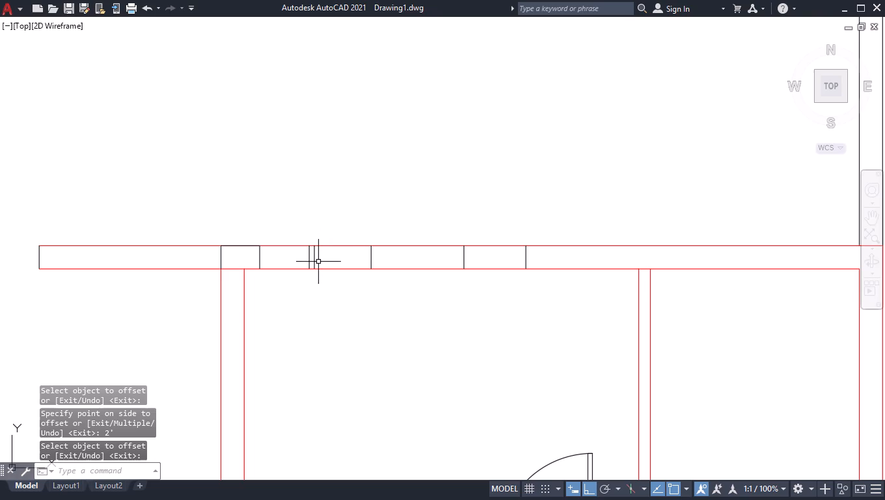
Delete the extra line 2" to the right of the first jamb line.
left_click(313, 253)
key("Delete")
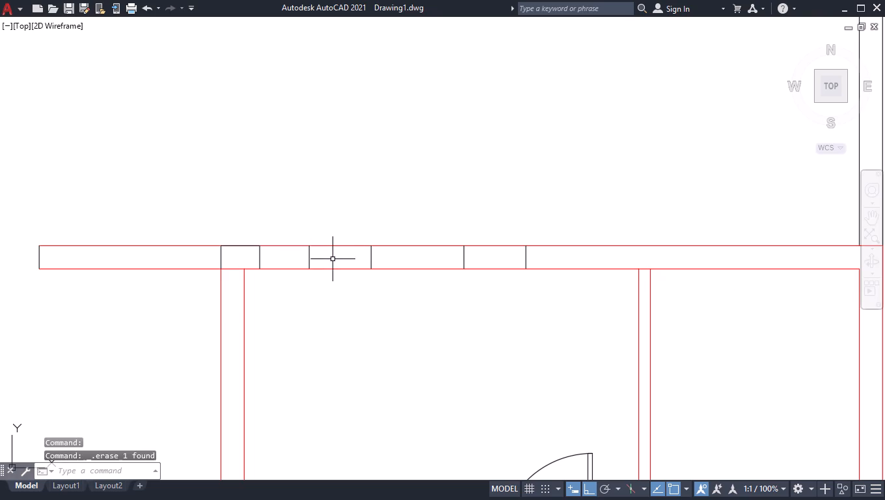
Trim both top wall lines between the two jamb pairs to open two 2' gaps.
type("tr")
key("Return")
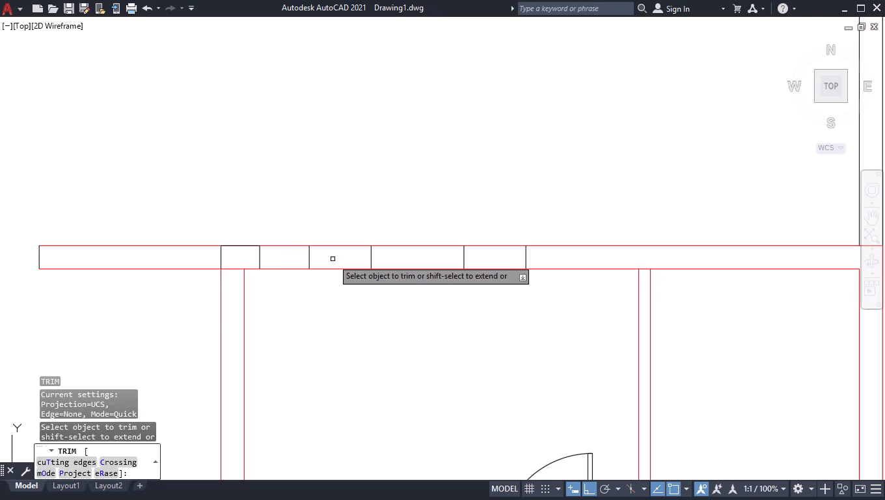
left_click(354, 224)
left_click(341, 302)
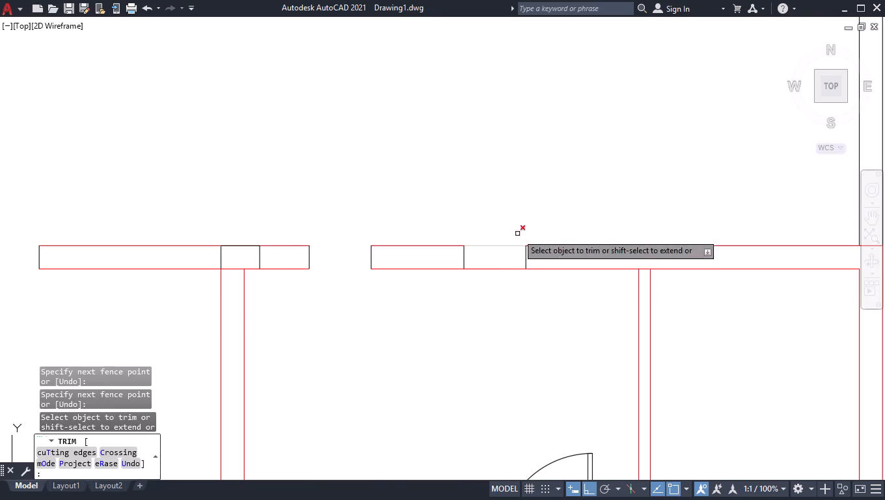
left_click(521, 231)
left_click(500, 295)
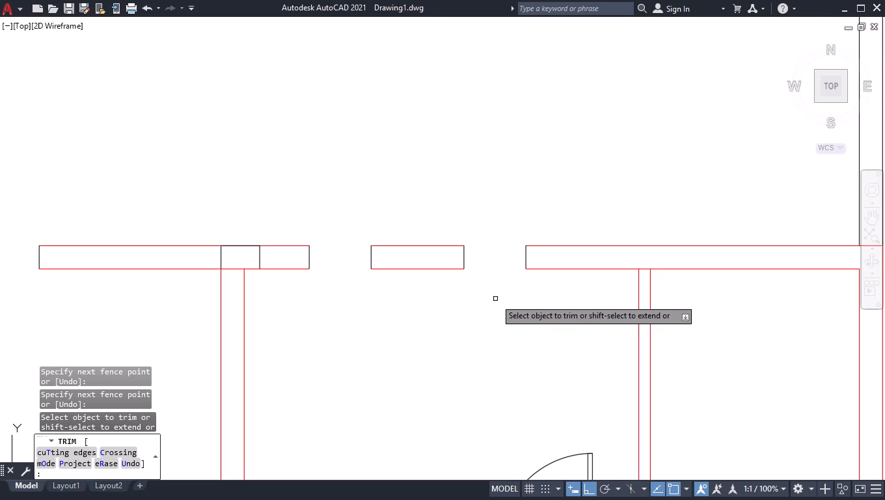
key("Return")
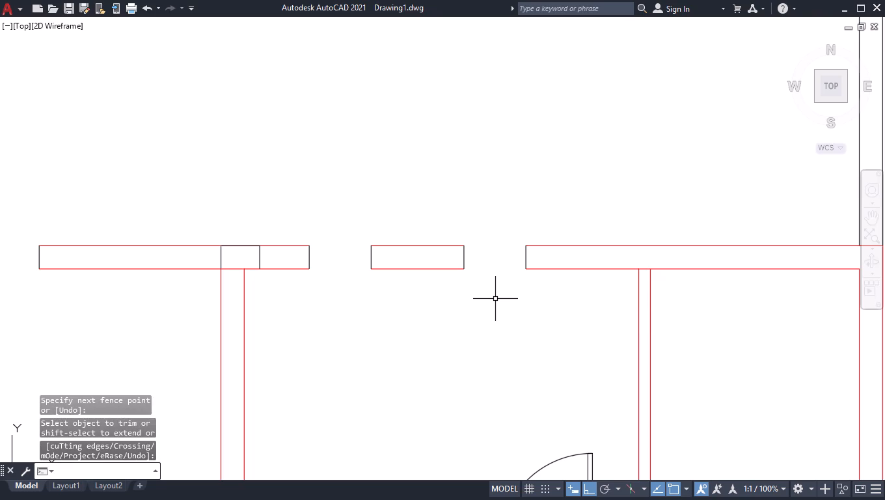
Extend the thin partition's right face up to the top wall's outer line.
type("ex")
key("Return")
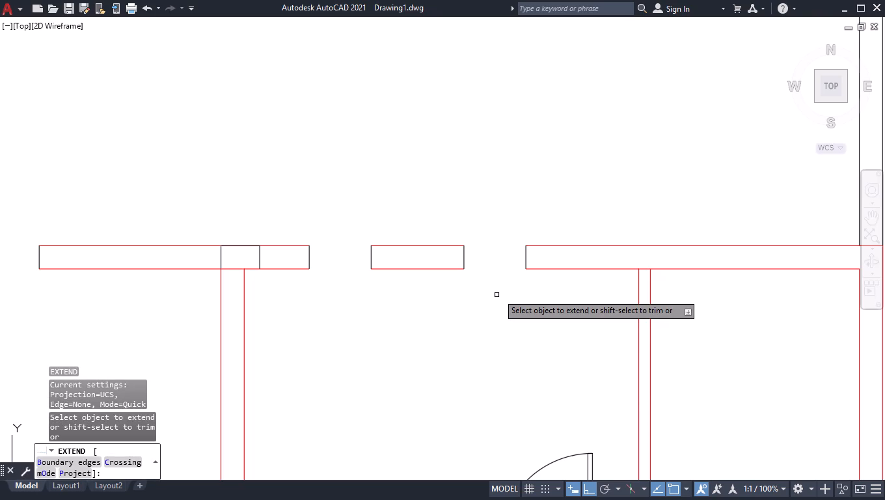
left_click(651, 302)
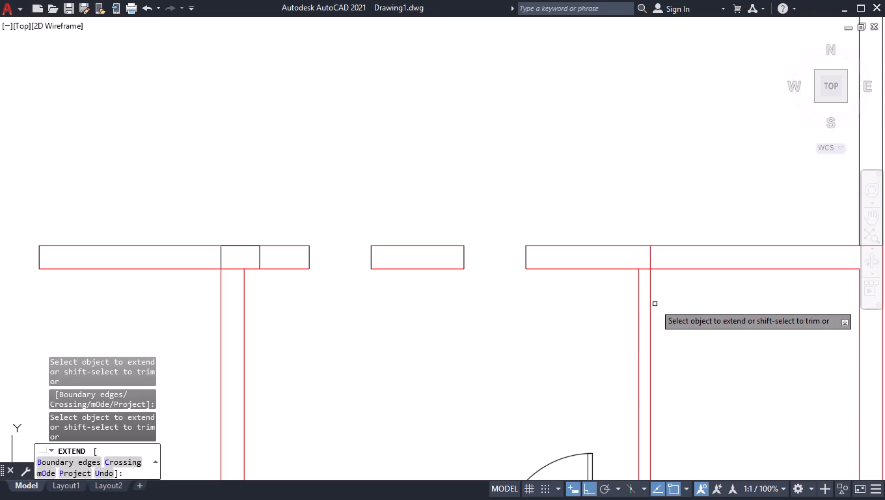
key("Return")
Trim the top wall's inner line between the two faces of the thin partition.
key("space")
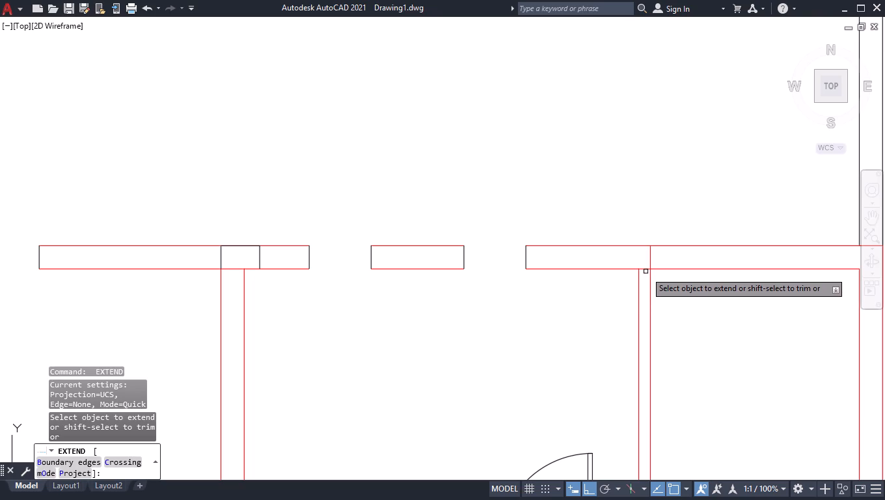
key("Return")
type("tr")
key("Return")
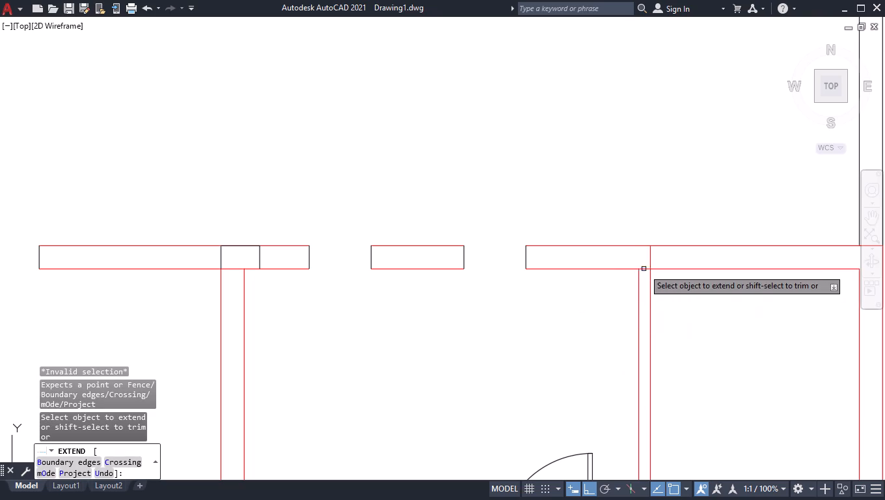
key("Return")
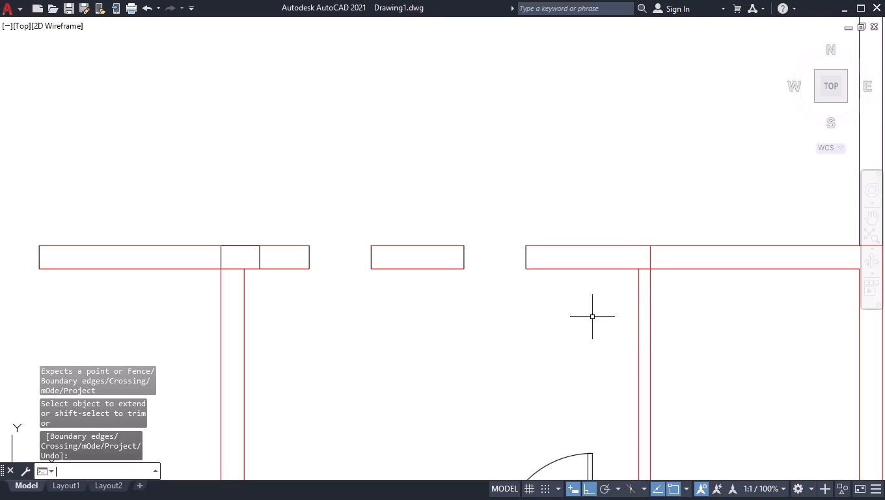
type("tr")
key("Return")
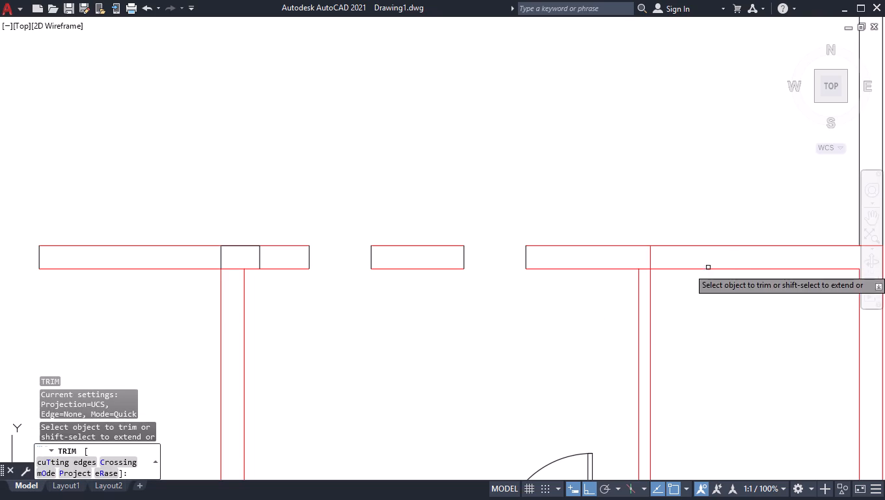
left_click(644, 269)
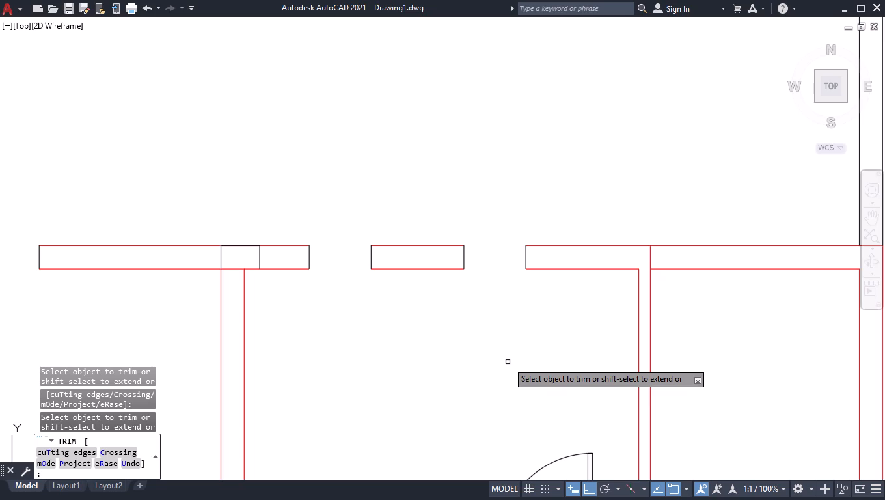
key("Return")
Draw a line across the top wall along the thin partition's right face, from outer to inner edge.
scroll(500, 360, "down", 1)
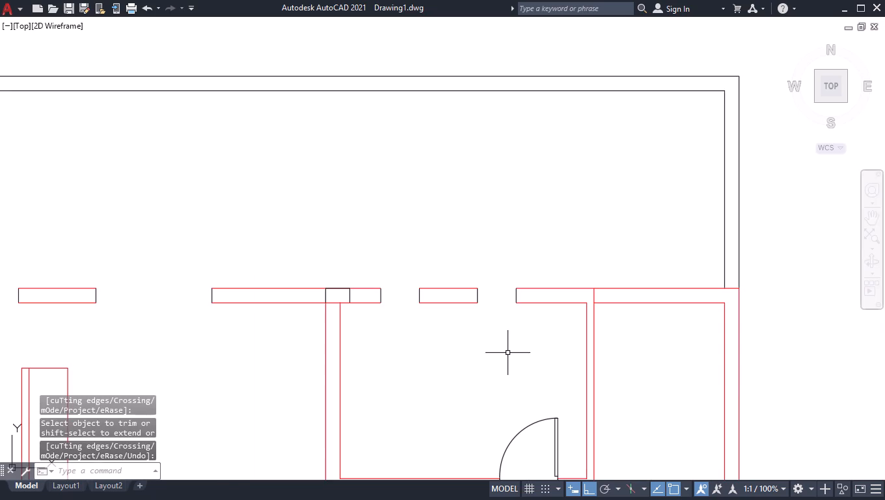
scroll(759, 306, "up", 1)
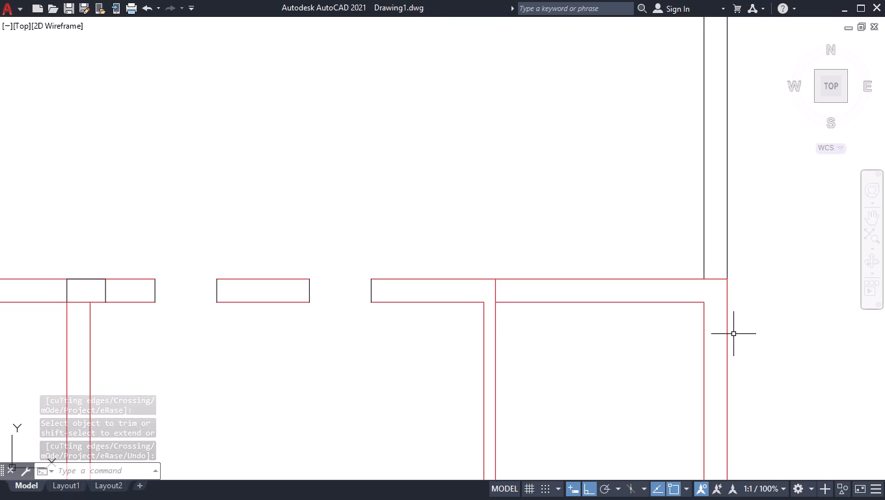
key("l")
key("Return")
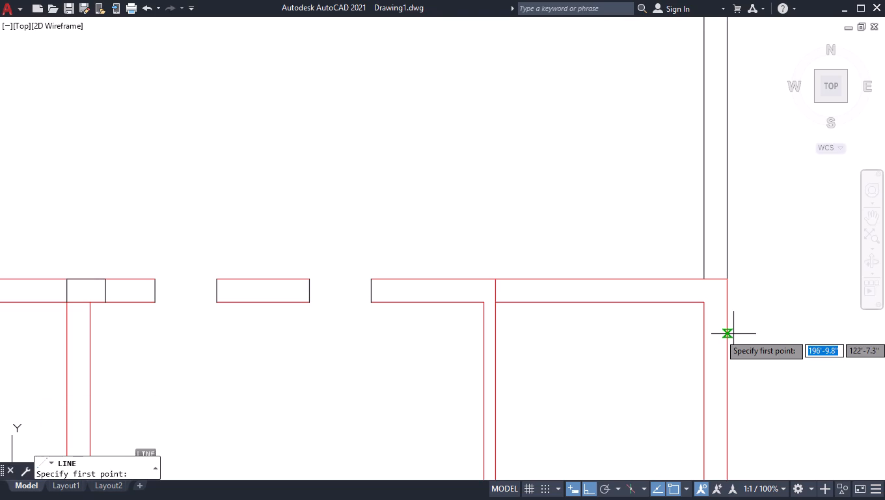
left_click(497, 281)
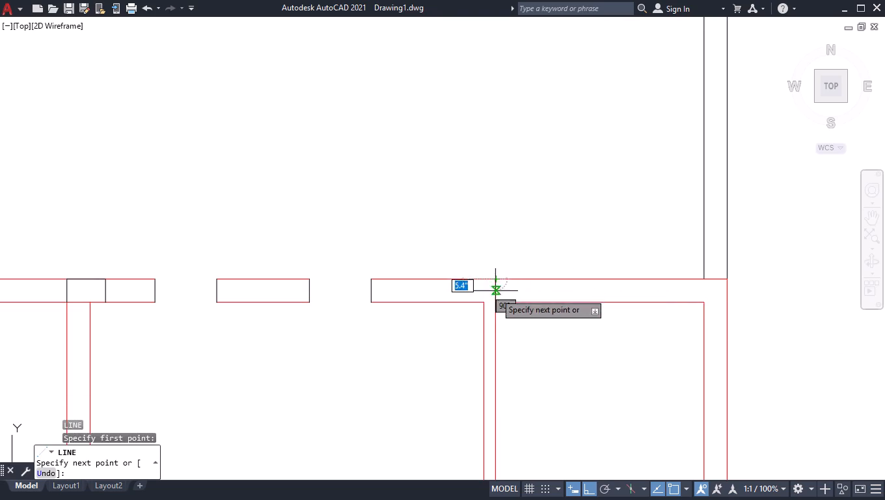
left_click(495, 303)
key("space")
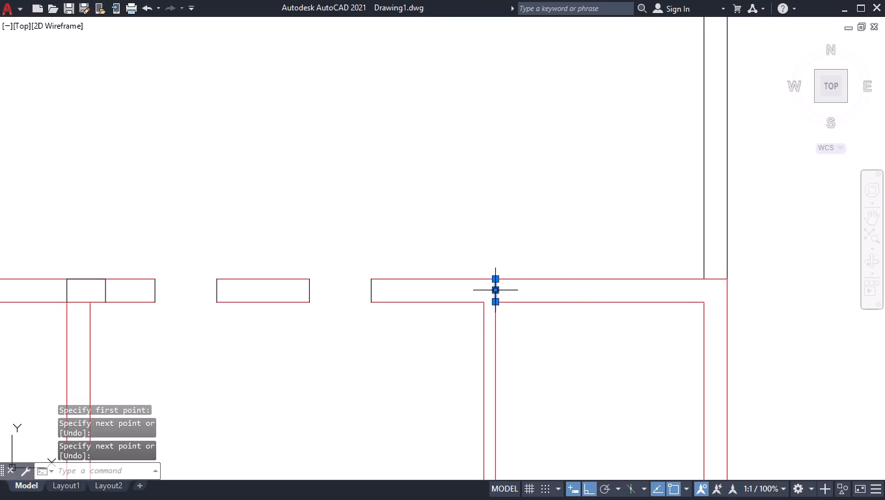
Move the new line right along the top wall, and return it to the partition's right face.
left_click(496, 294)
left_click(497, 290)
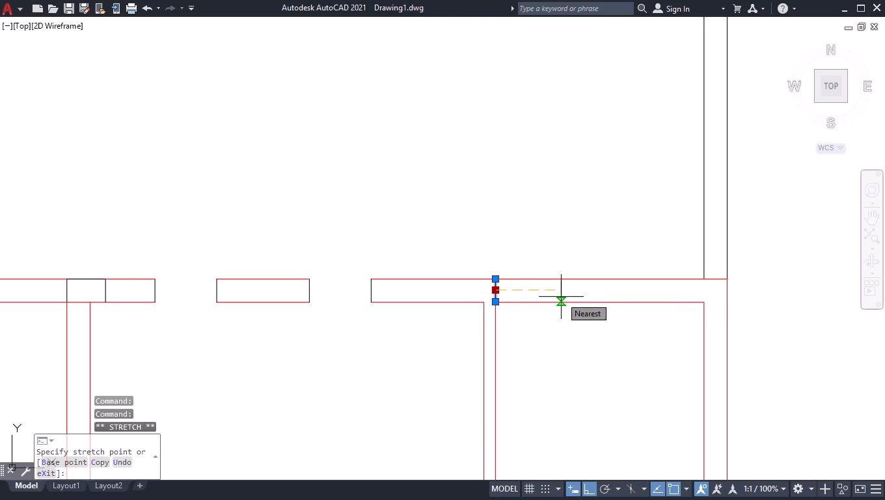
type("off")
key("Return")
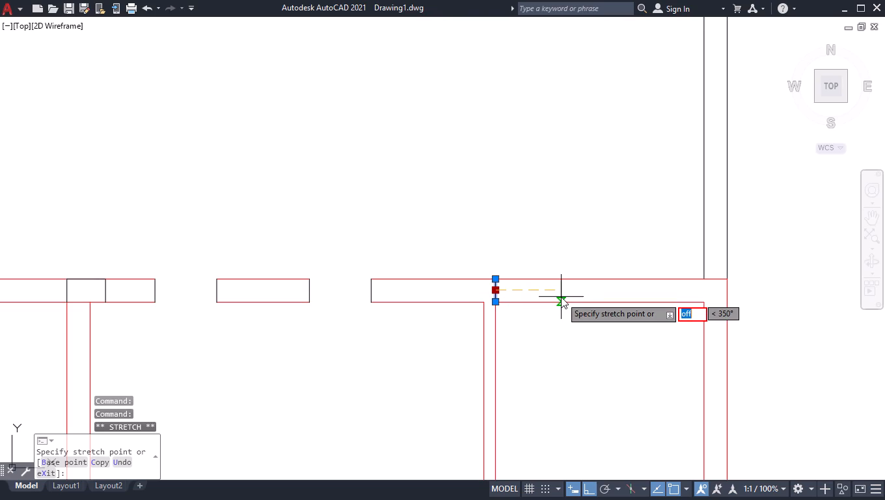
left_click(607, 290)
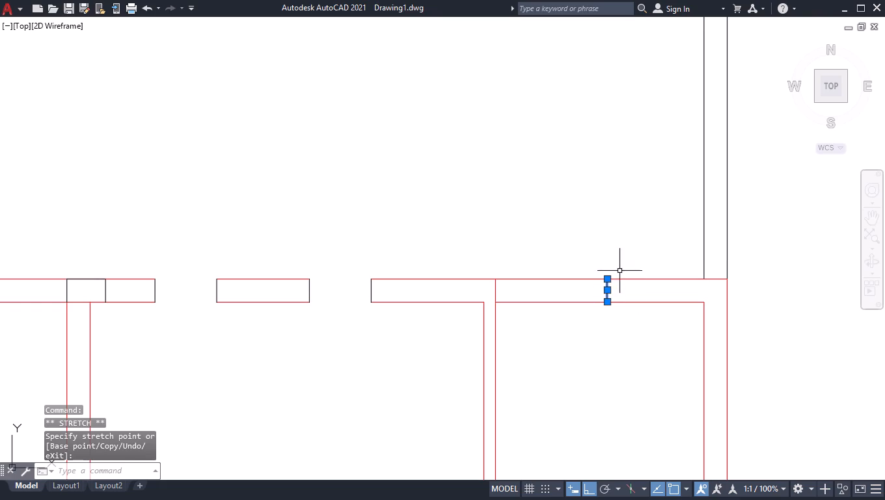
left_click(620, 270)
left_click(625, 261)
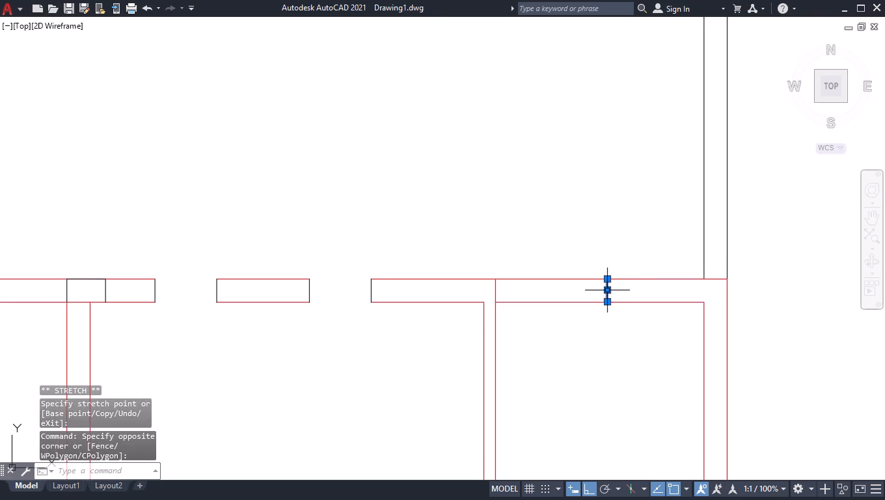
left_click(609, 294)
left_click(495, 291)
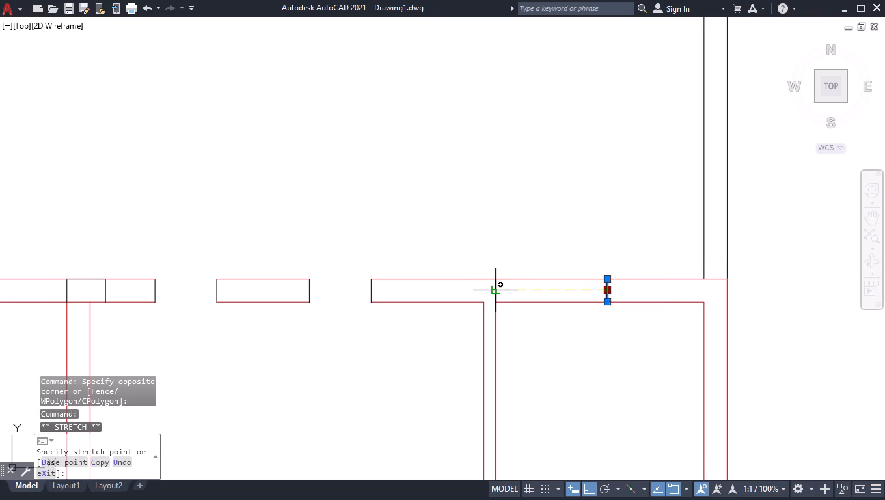
Offset the line across the top wall at the thin partition's right face by 3' to the right.
type("off")
key("Return")
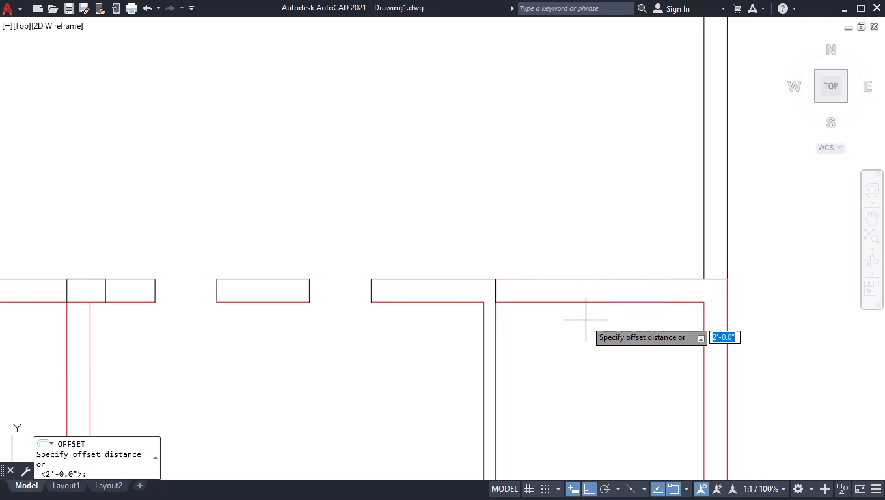
type("3'")
key("Return")
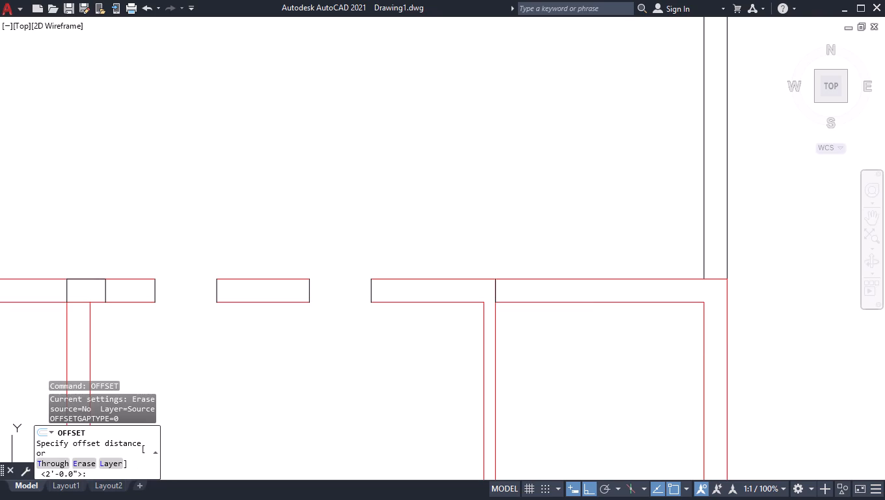
left_click(586, 320)
key("Return")
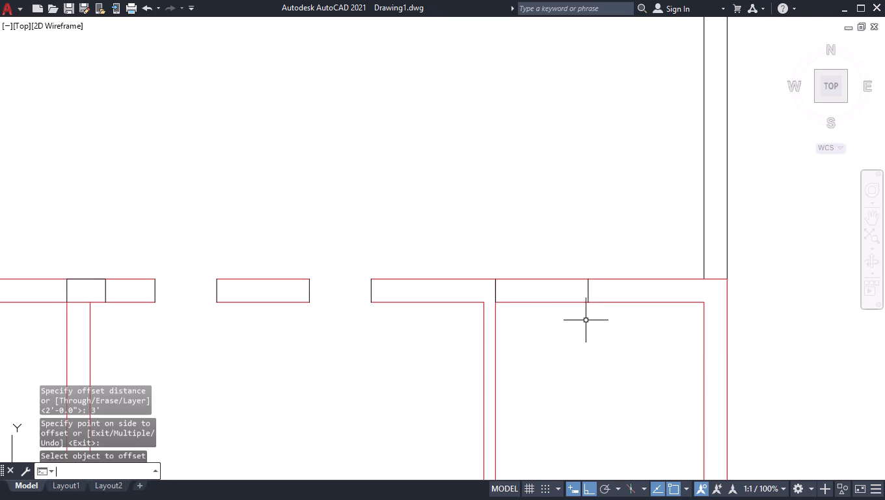
Trim both top wall lines between the two cross lines and remove the one at the partition, leaving a 3' opening.
type("tr")
key("Return")
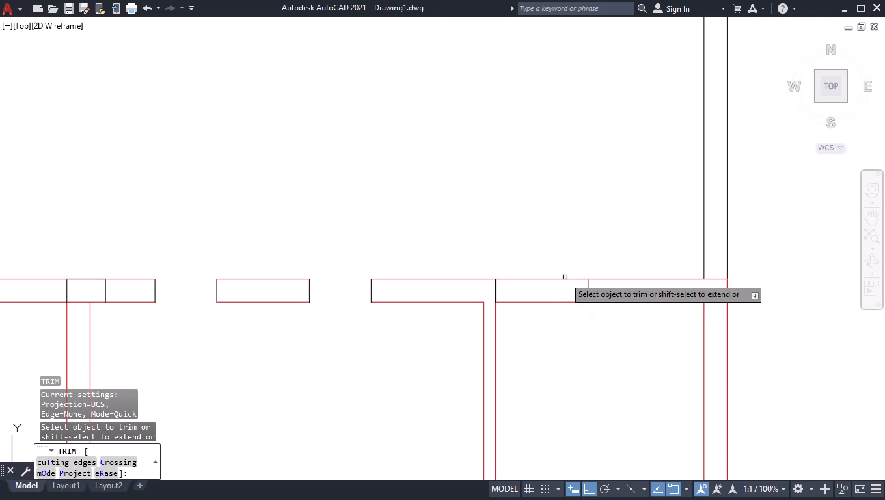
left_click(557, 266)
left_click(536, 324)
left_click(497, 289)
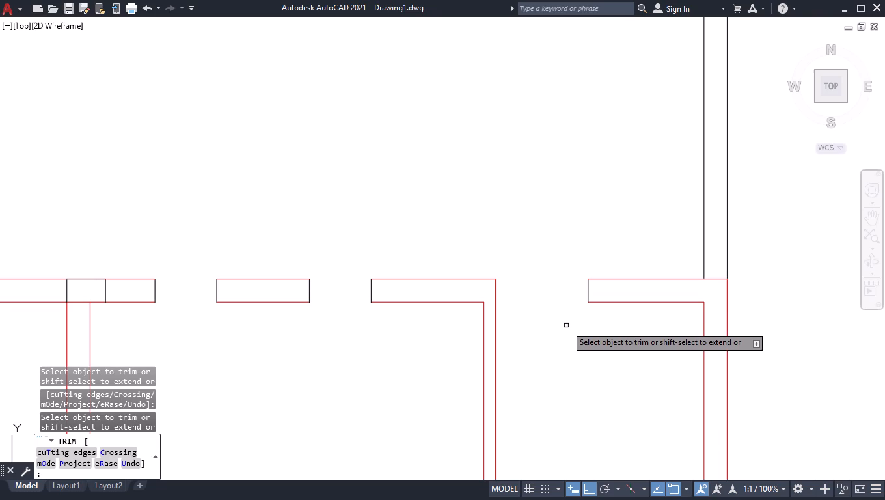
key("Return")
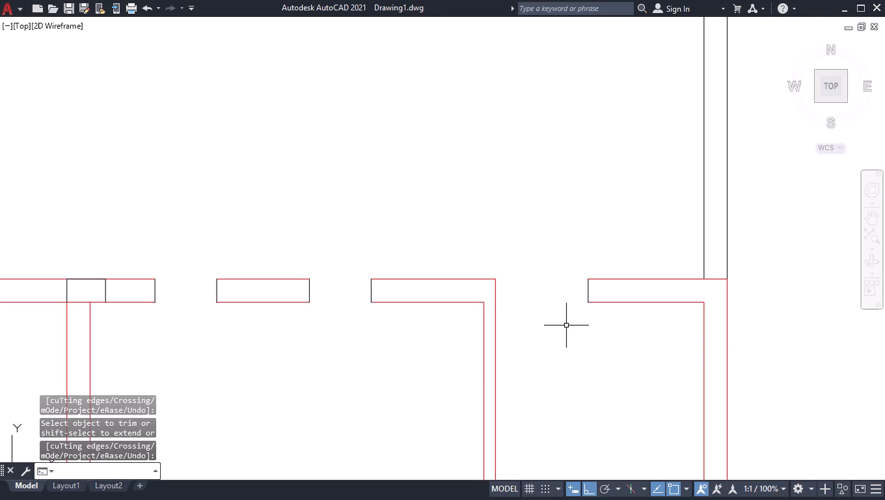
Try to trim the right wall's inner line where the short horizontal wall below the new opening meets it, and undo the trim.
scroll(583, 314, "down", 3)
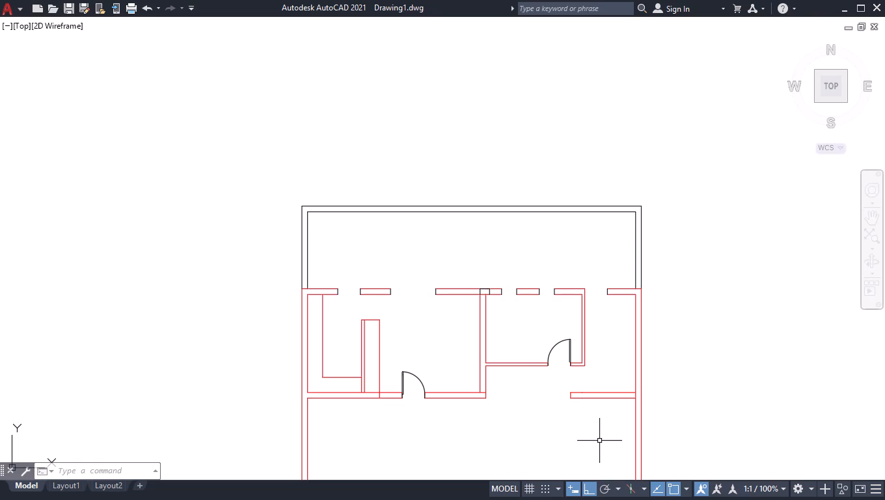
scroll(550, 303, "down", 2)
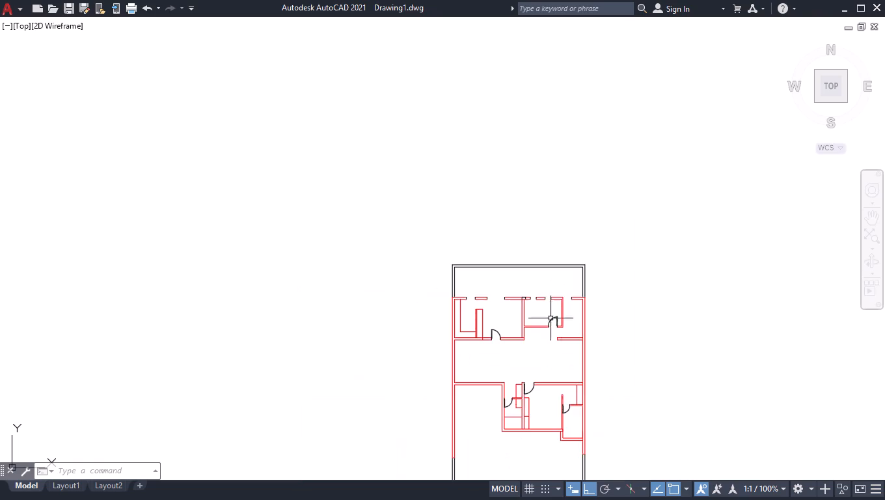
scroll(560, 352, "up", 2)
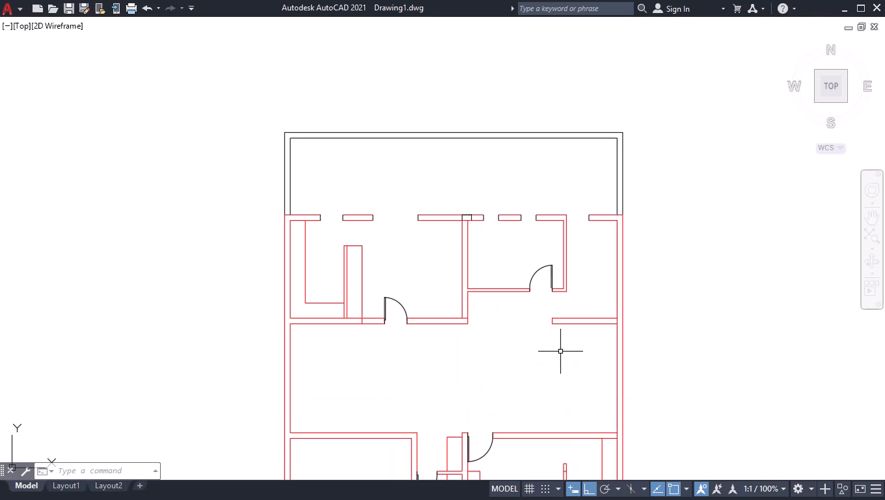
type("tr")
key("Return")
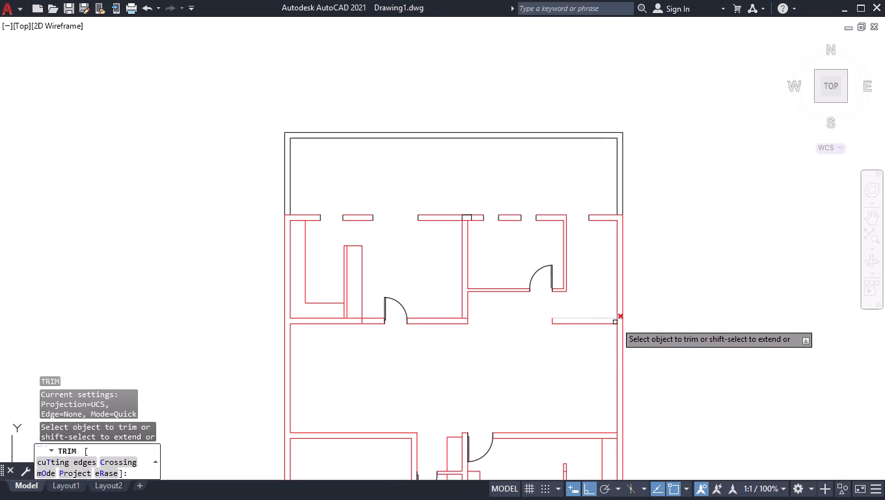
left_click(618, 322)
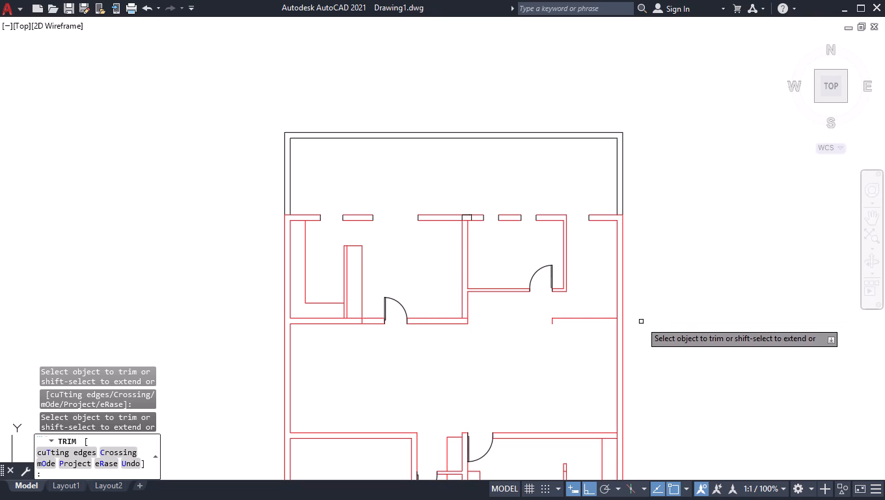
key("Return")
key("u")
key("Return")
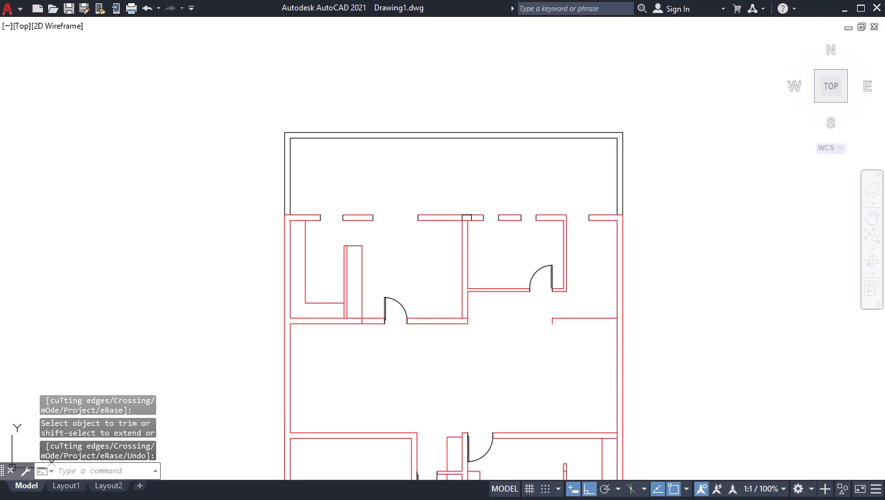
Trim the right wall's inner line between the two faces of the short horizontal wall.
scroll(610, 325, "up", 3)
type("tr")
key("Return")
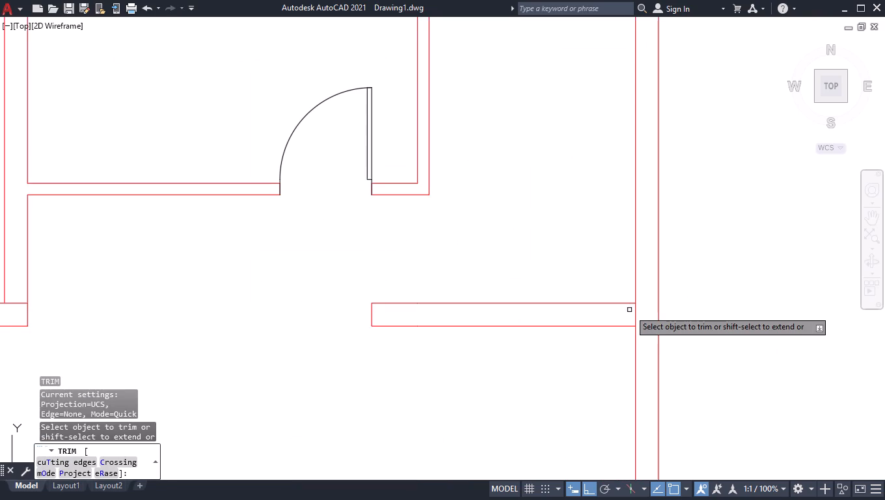
left_click(636, 318)
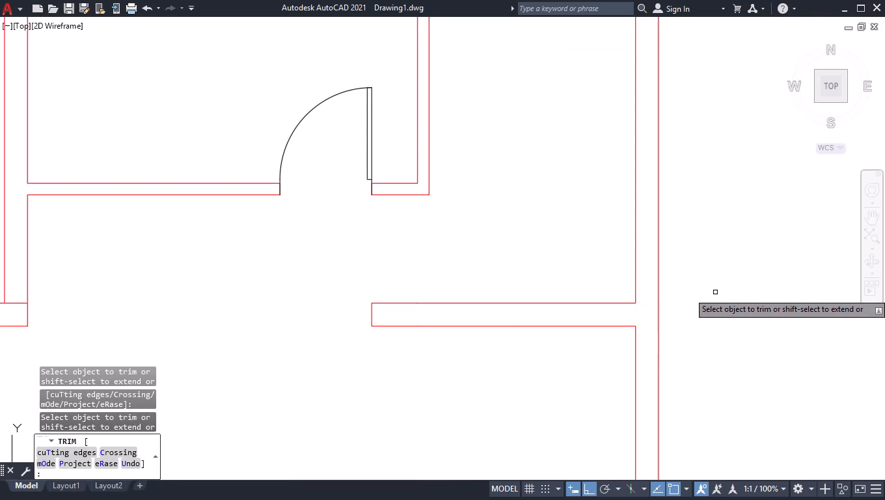
key("Return")
Measure the width and depth of the large room across the middle of the plan.
scroll(120, 197, "down", 3)
scroll(549, 217, "down", 1)
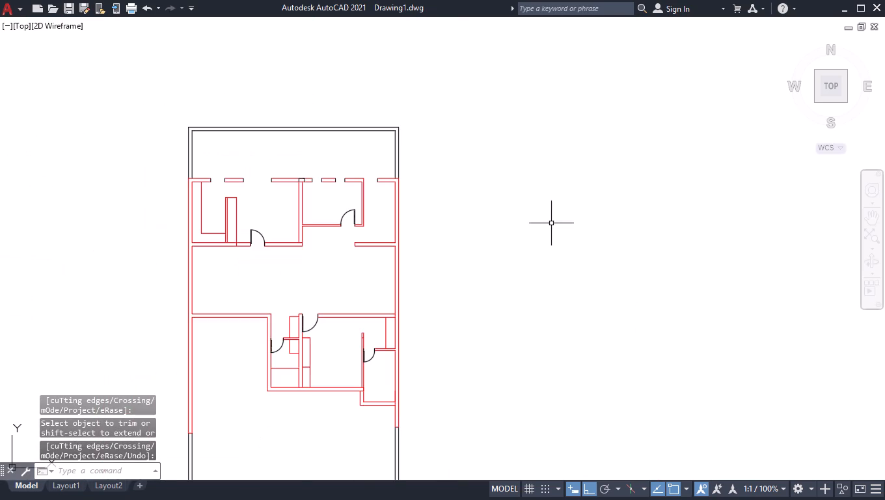
left_click(837, 90)
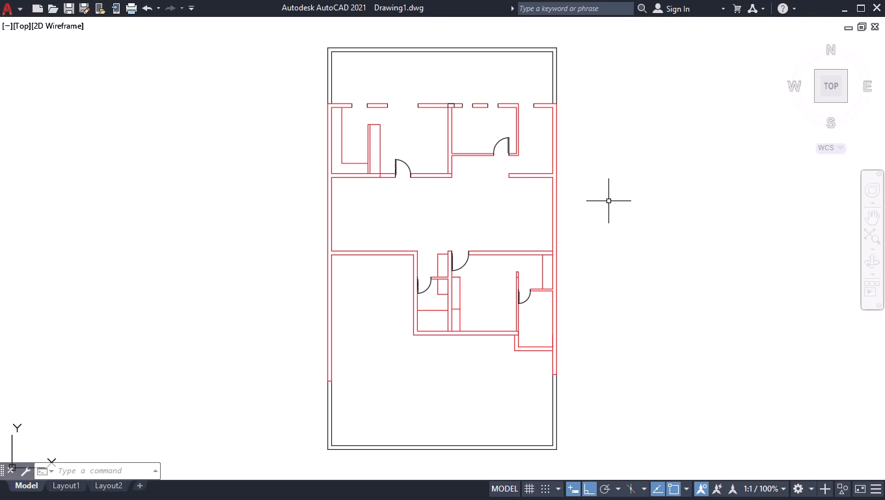
scroll(387, 214, "up", 2)
type("meas")
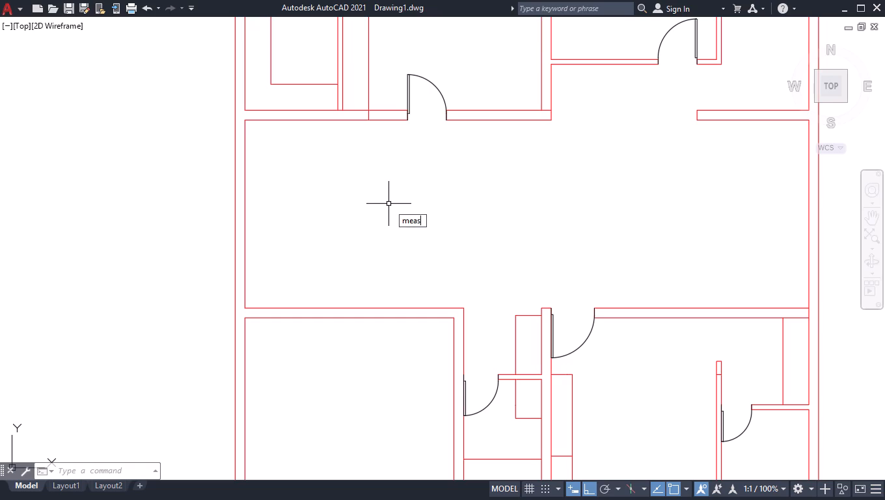
key("Return")
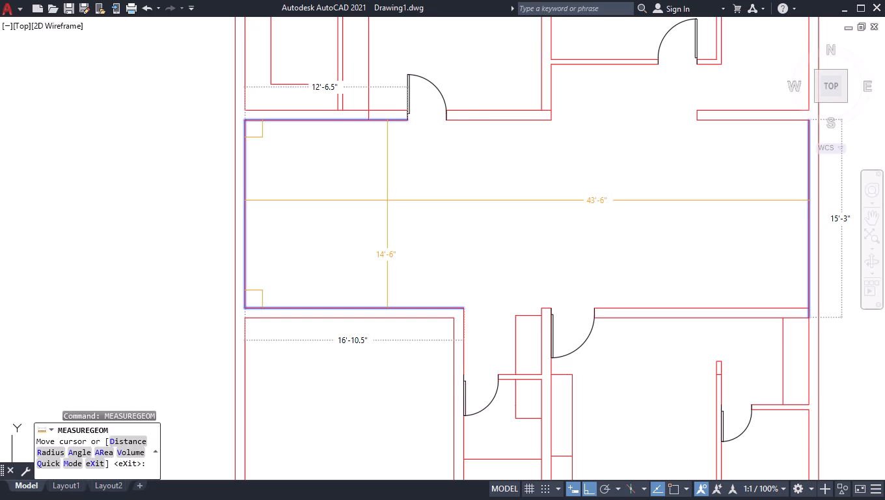
key("Return")
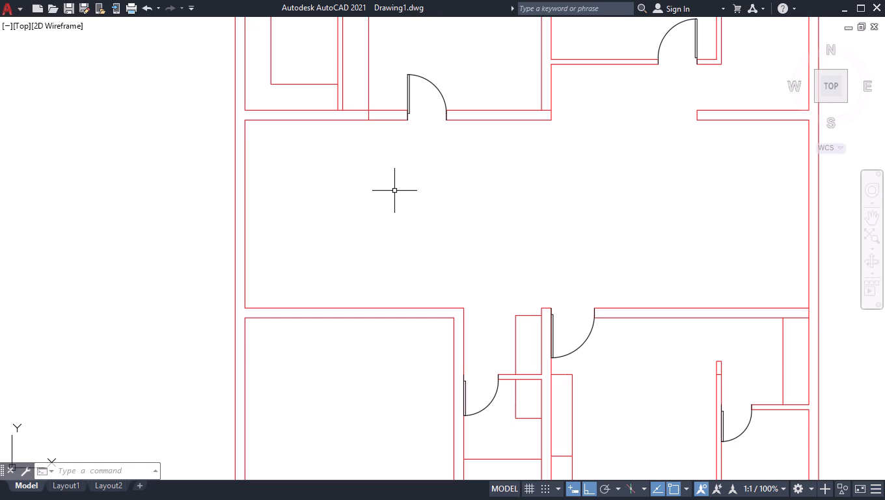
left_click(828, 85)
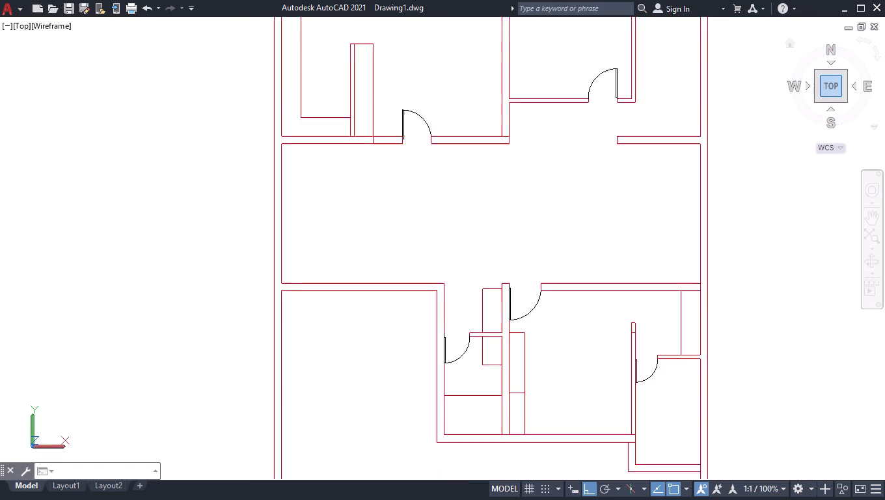
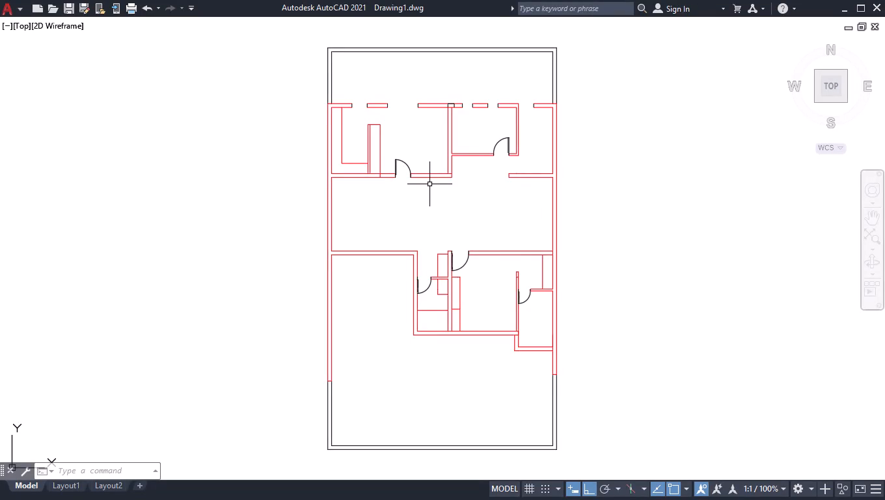
Insert a Door - Imperial block in the open space of the upper-right room, below the top wall openings.
scroll(532, 85, "up", 3)
scroll(564, 137, "up", 2)
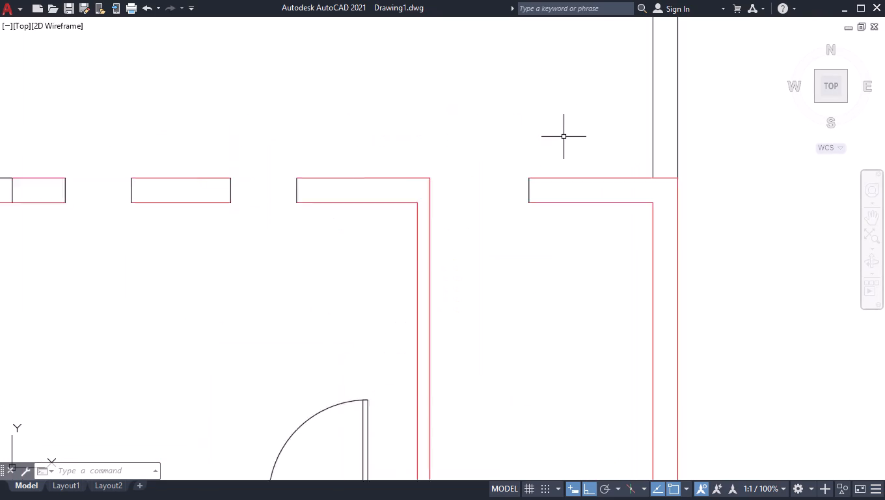
scroll(567, 143, "down", 1)
key("ctrl+2")
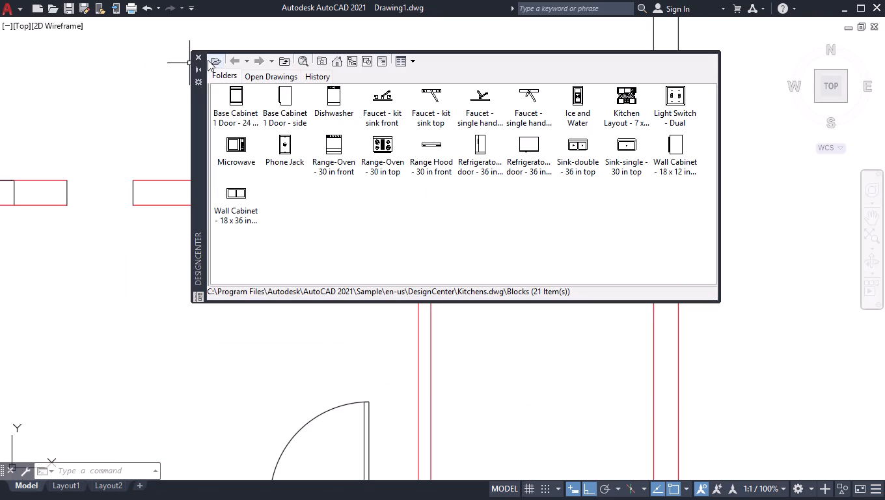
left_click(200, 61)
key("3")
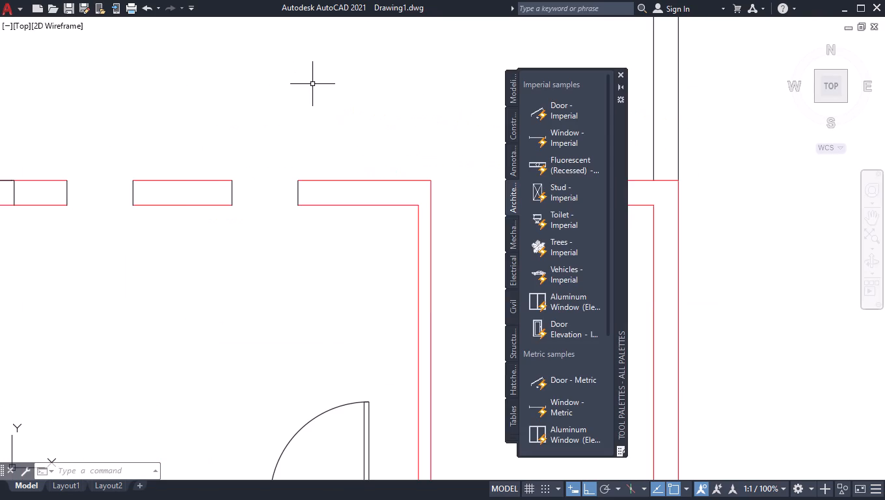
left_click(539, 115)
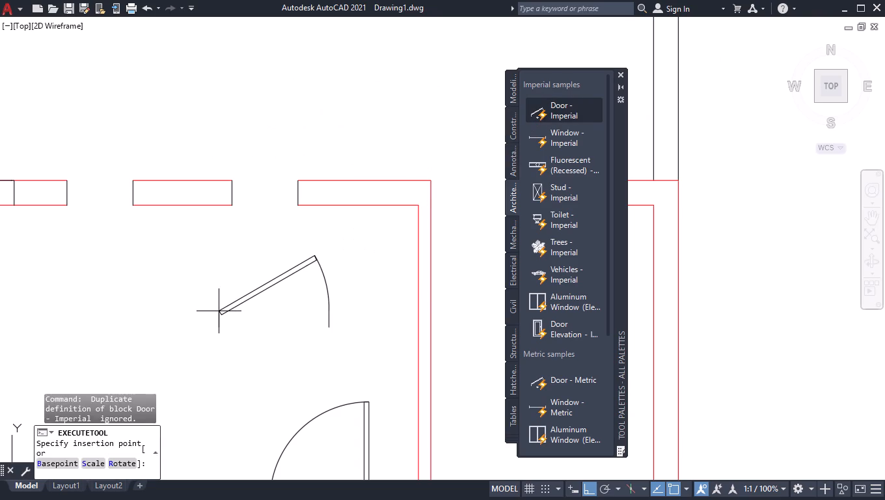
left_click(218, 312)
left_click(625, 76)
Set the new door to Open 90º and flip it vertically so that it swings downward.
left_click(312, 257)
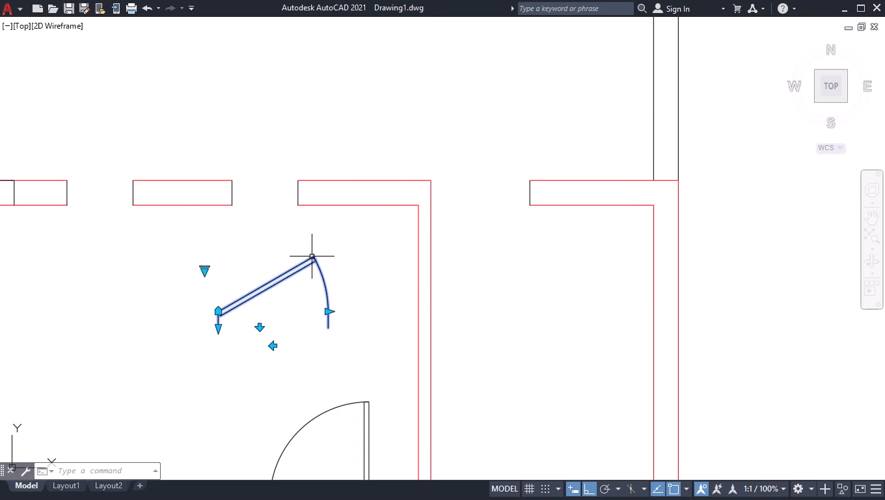
left_click(206, 272)
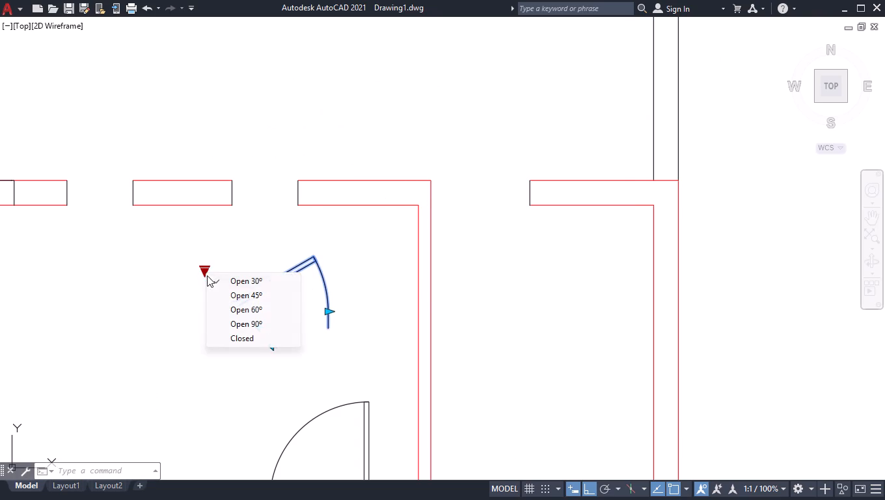
left_click(233, 322)
left_click(262, 326)
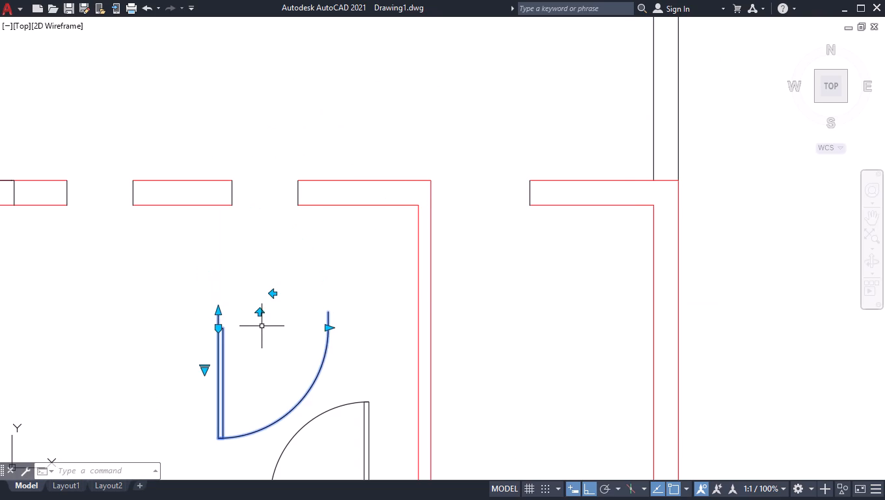
Move the door by its upper hinge-side endpoint to the outer wall corner at the rightmost opening of the top wall.
type("mov")
key("Return")
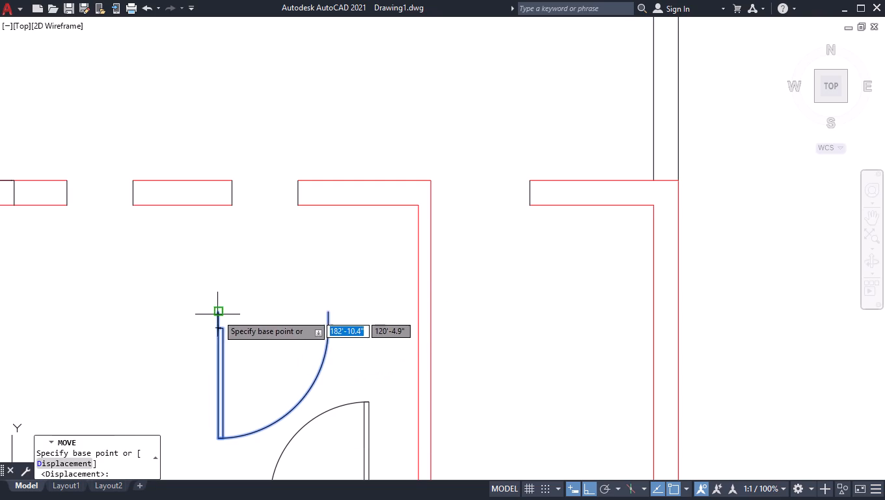
left_click(216, 314)
left_click(434, 183)
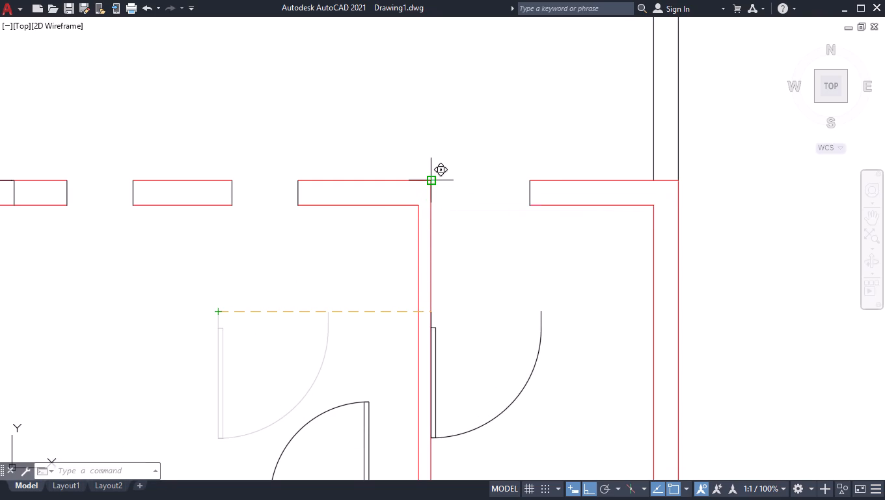
Adjust the moved door's width so that it ends at the opposite jamb of the wall opening.
scroll(557, 188, "up", 1)
left_click(530, 199)
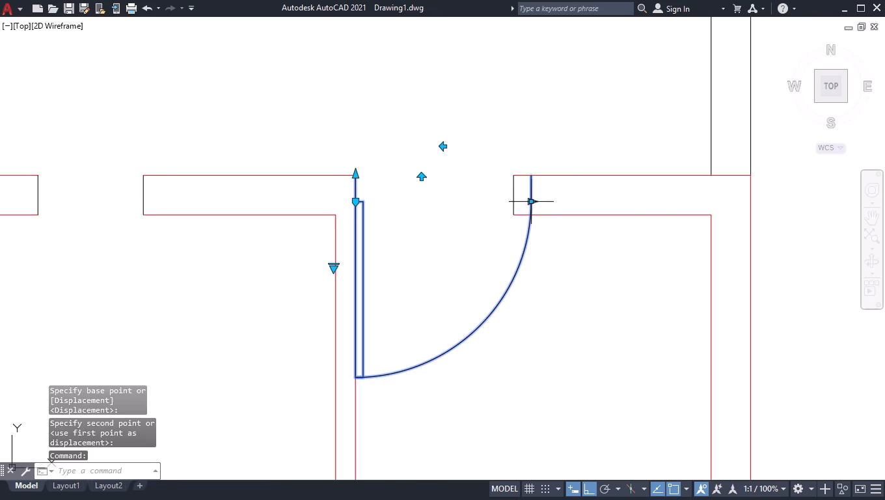
left_click(534, 202)
left_click(517, 203)
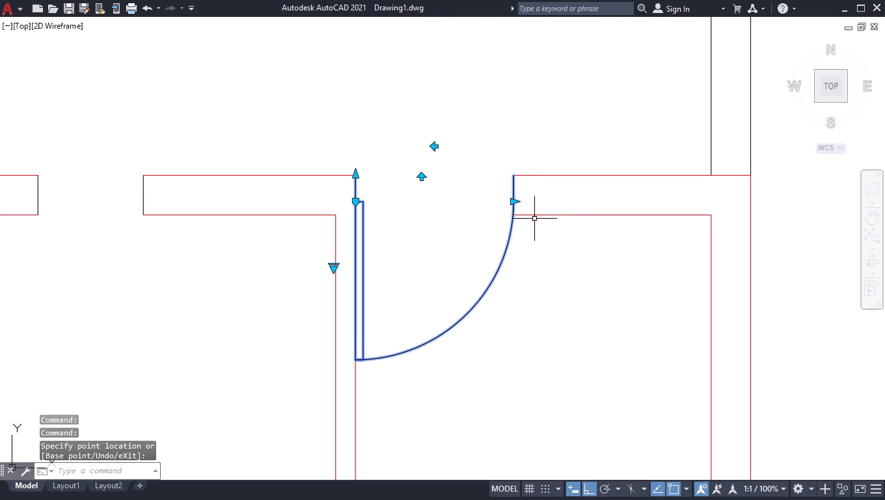
left_click(575, 130, "shift")
left_click(444, 266, "shift")
scroll(515, 323, "down", 2)
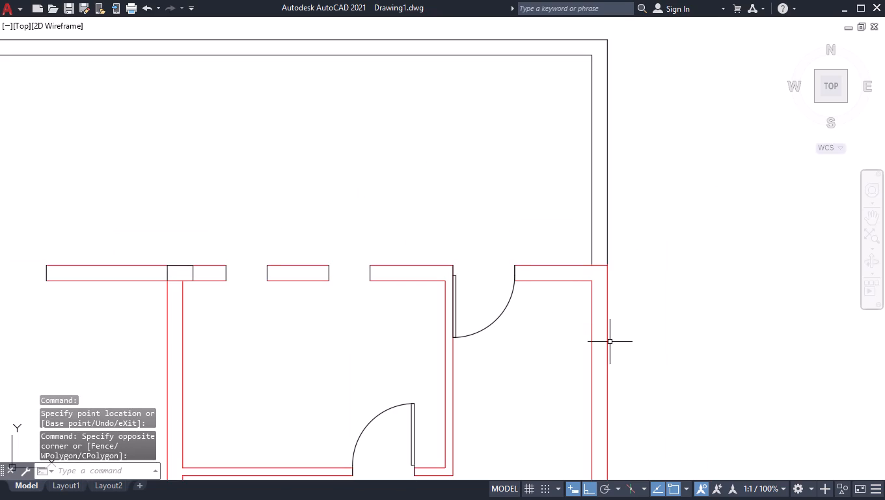
Change the color of all the short black end lines at the top interior wall's openings and junction to Red.
scroll(520, 285, "up", 7)
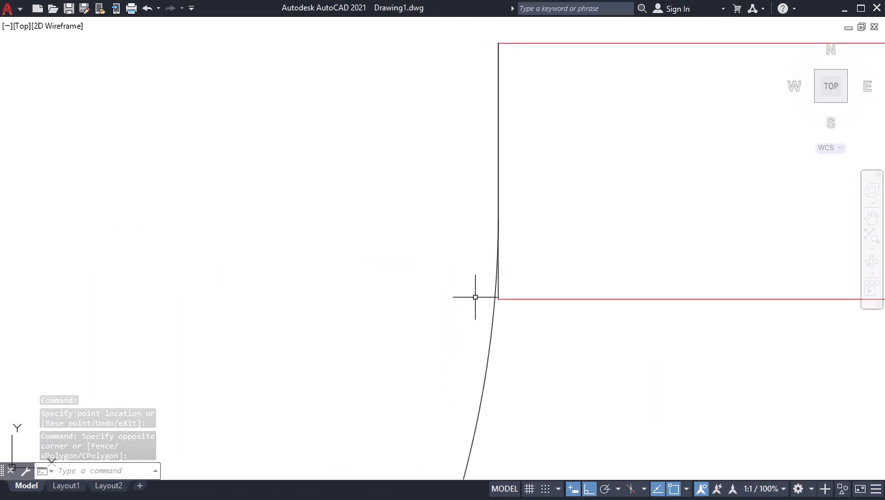
scroll(475, 298, "up", 2)
left_click(568, 285)
scroll(657, 303, "down", 6)
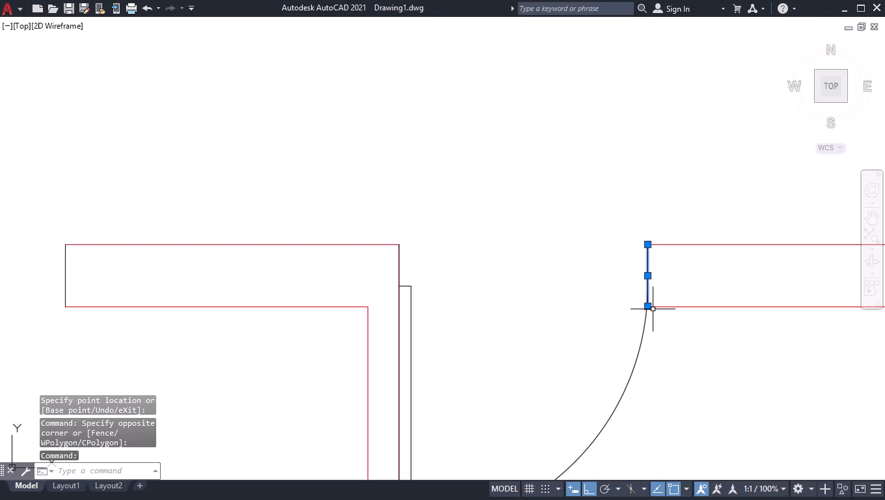
scroll(633, 309, "down", 2)
left_click(421, 297)
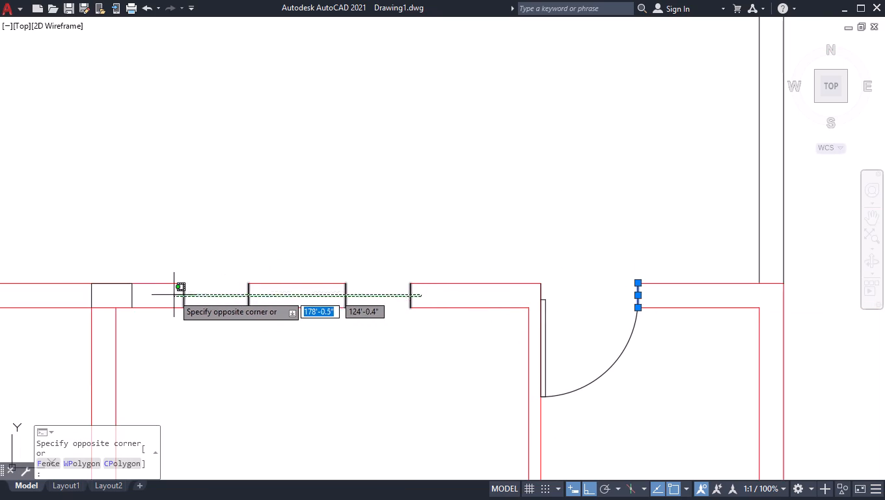
left_click(86, 296)
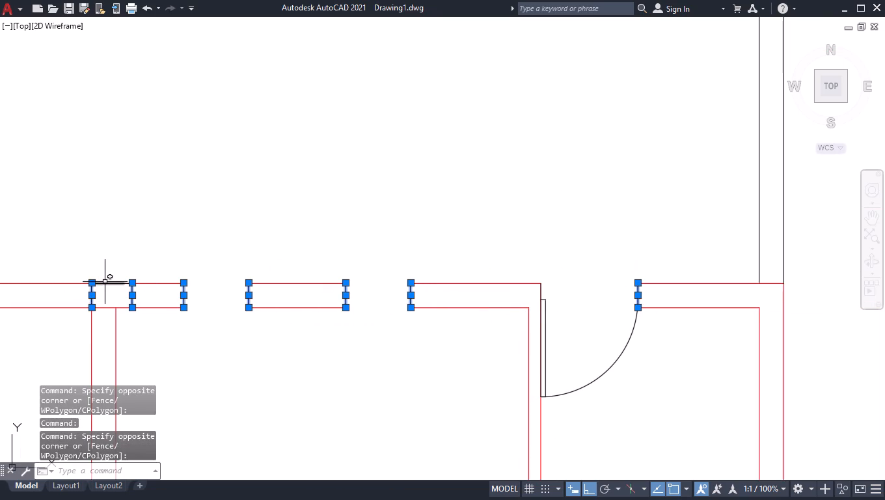
scroll(290, 238, "down", 2)
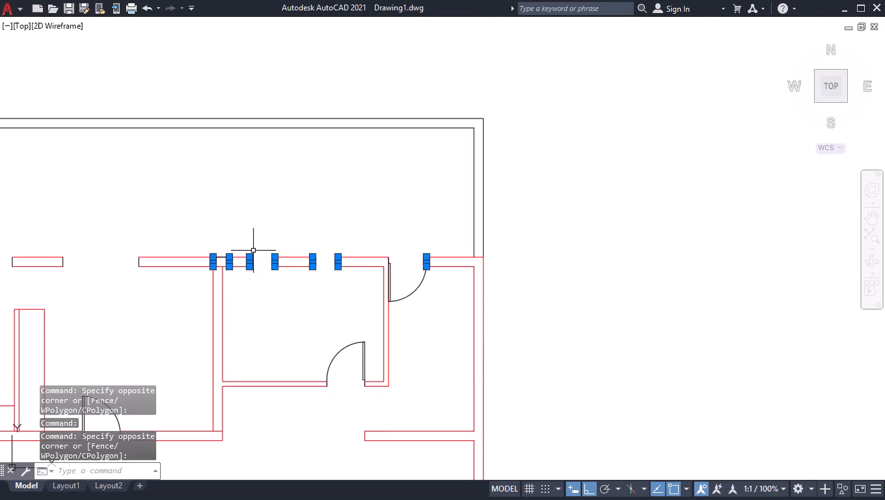
scroll(265, 255, "down", 1)
scroll(38, 257, "up", 2)
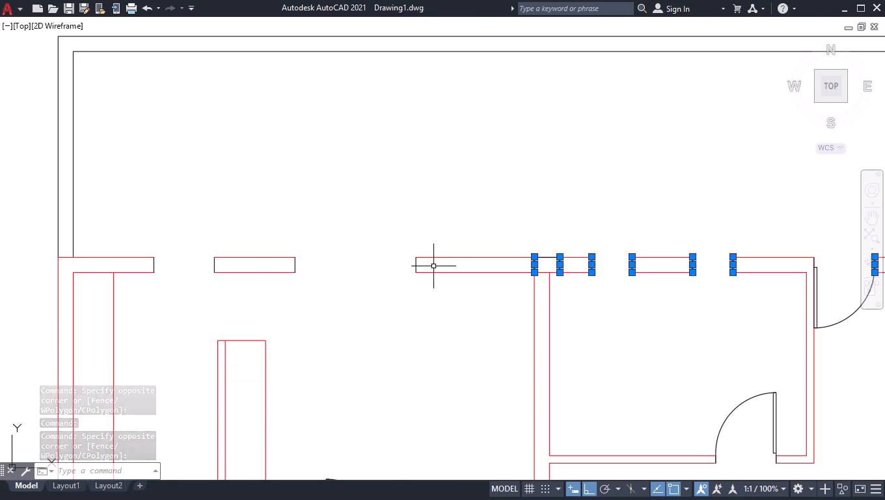
left_click(433, 266)
left_click(135, 268)
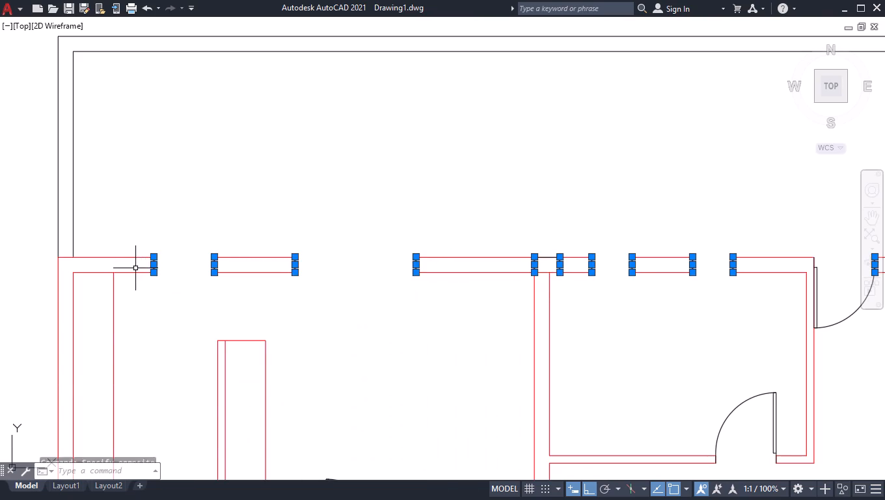
key("ctrl+1")
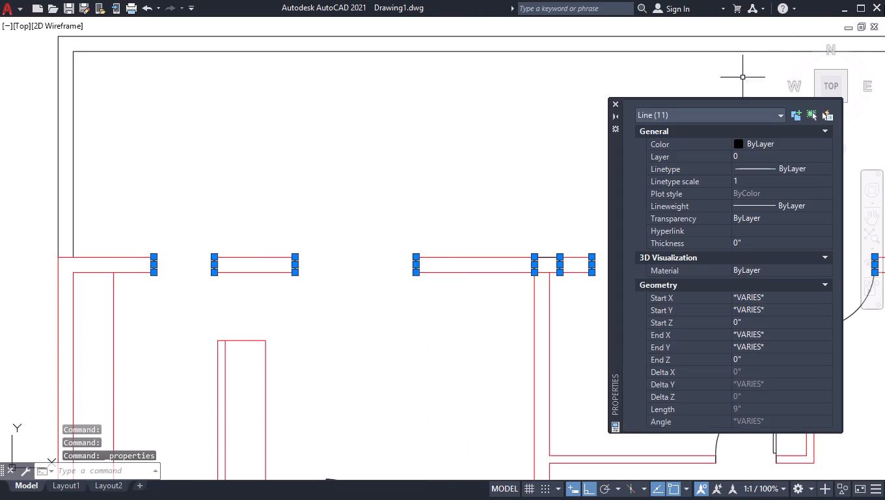
left_click(750, 145)
left_click_drag(750, 145, 754, 152)
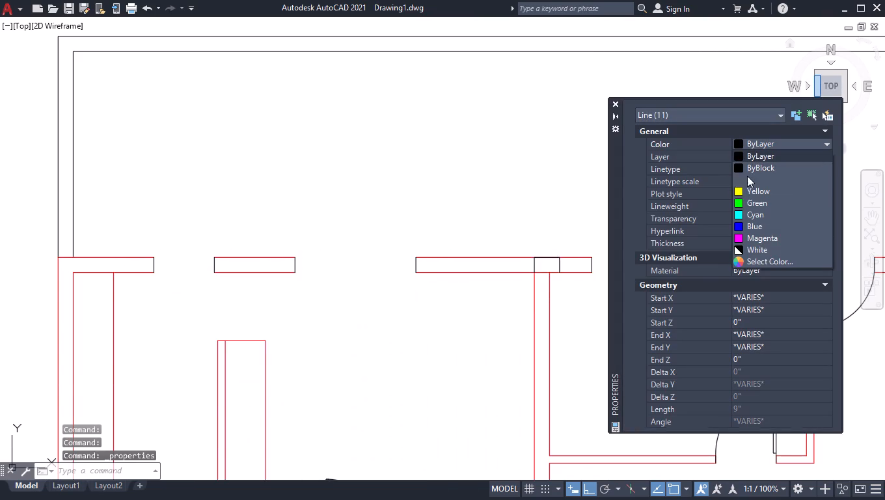
left_click(748, 178)
left_click(614, 100)
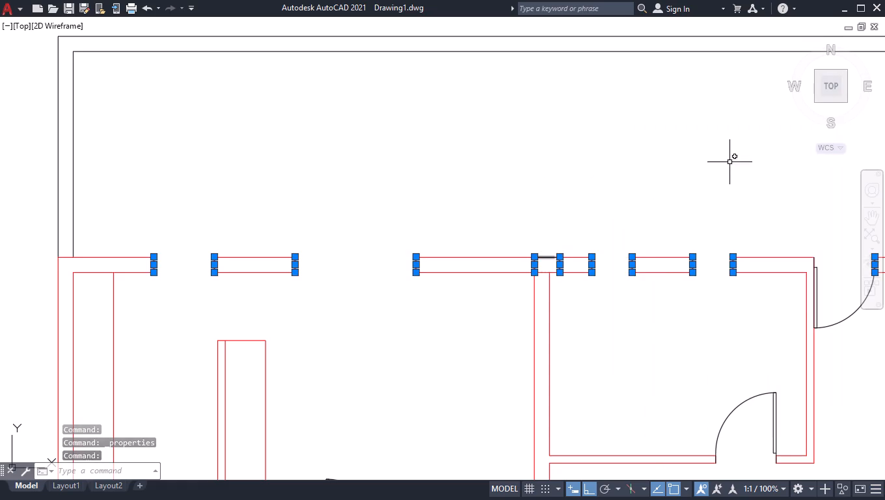
scroll(732, 161, "down", 3)
left_click(800, 158, "shift")
left_click(503, 213, "shift")
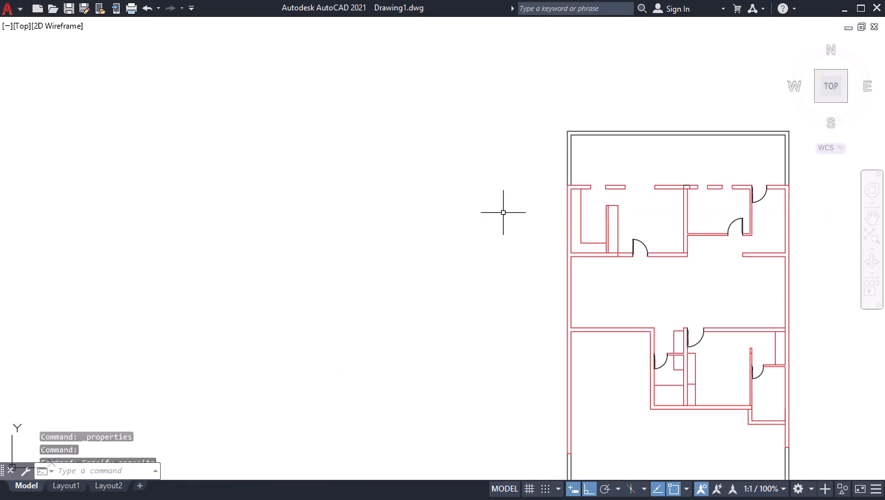
Delete the leftover black segments overlapping the top wall's outer line above the junction with the middle partition.
scroll(701, 154, "up", 2)
scroll(659, 229, "up", 3)
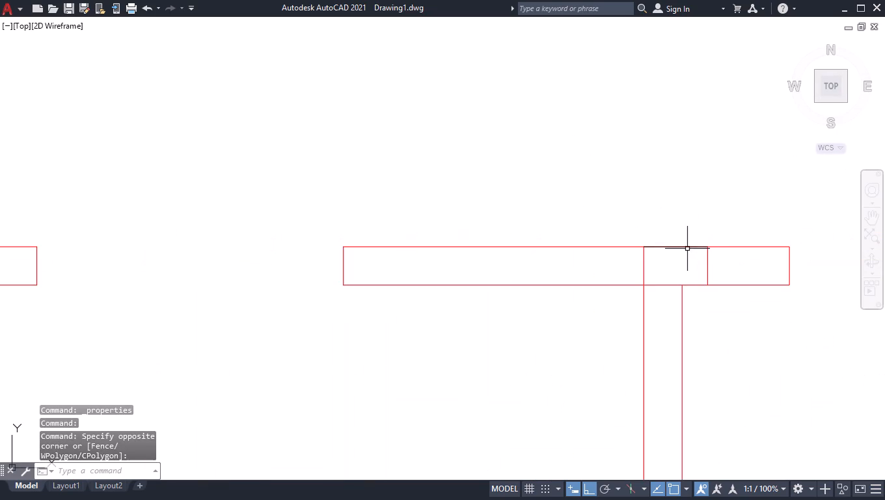
left_click(687, 248)
key("Delete")
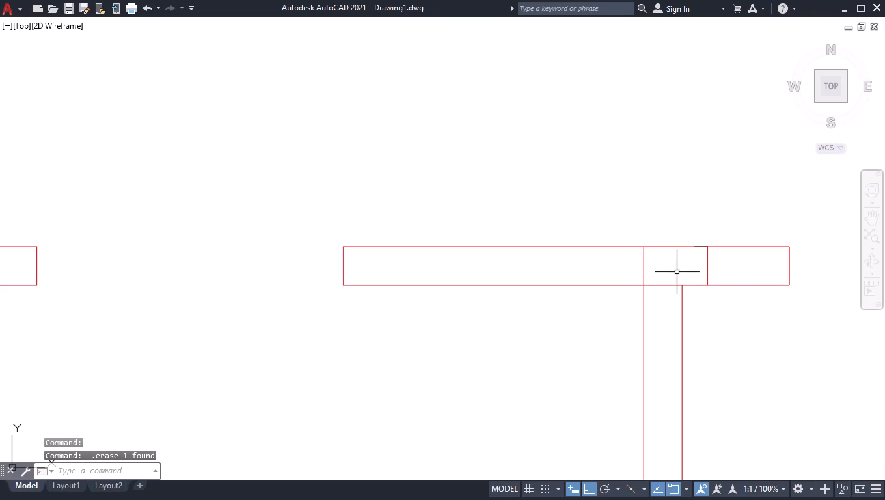
left_click(700, 247)
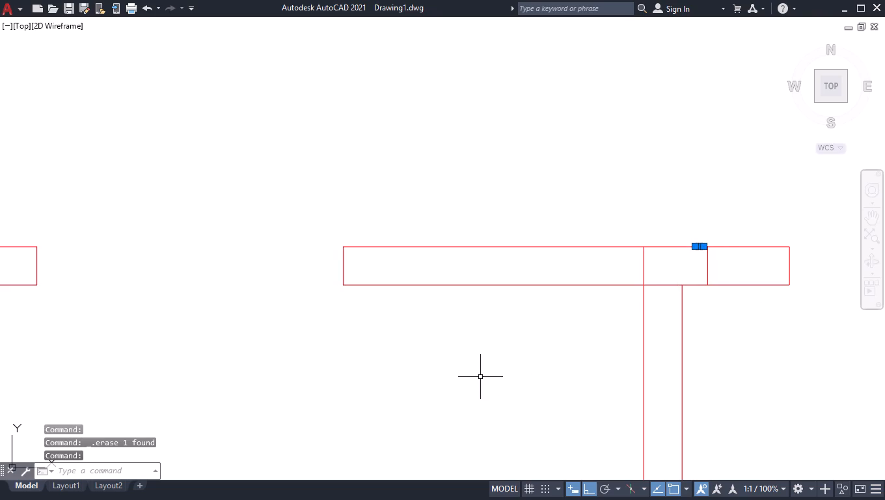
key("Delete")
scroll(725, 260, "up", 3)
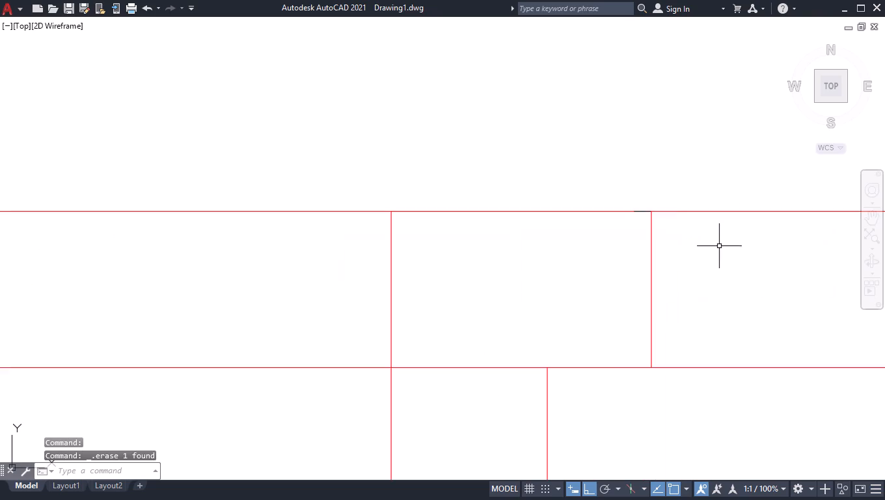
scroll(657, 211, "up", 3)
left_click(607, 211)
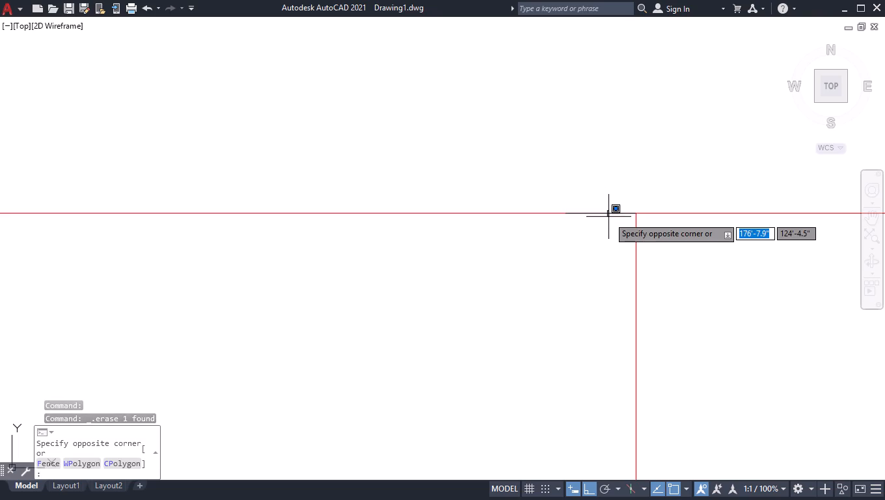
left_click(604, 205)
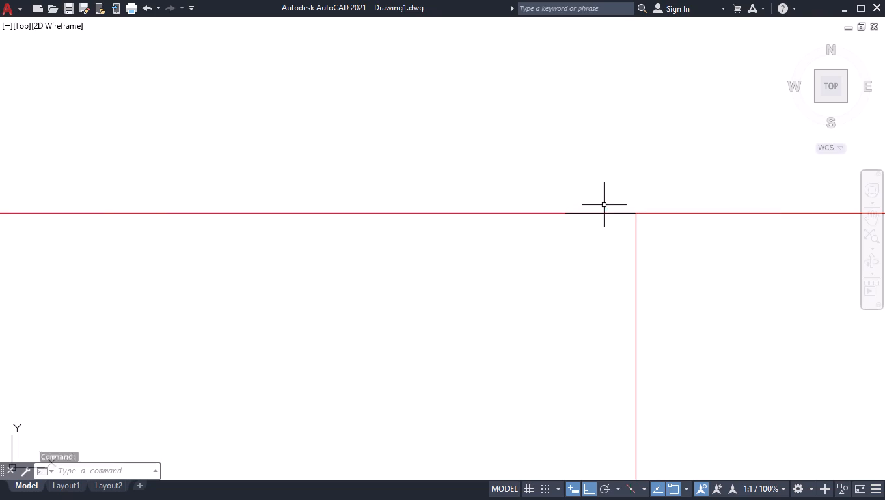
left_click(605, 212)
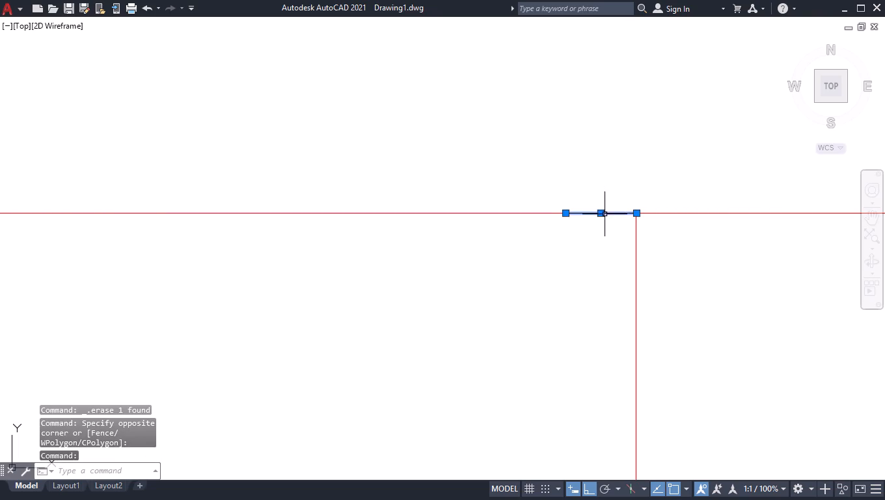
key("Delete")
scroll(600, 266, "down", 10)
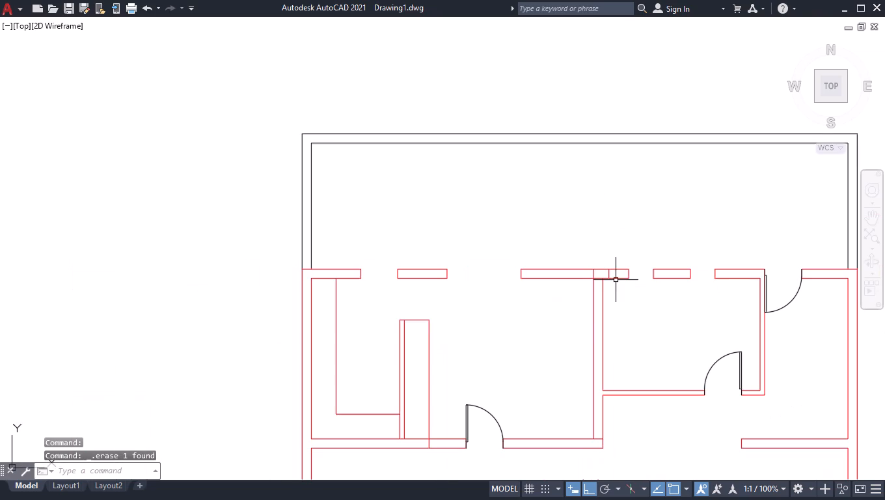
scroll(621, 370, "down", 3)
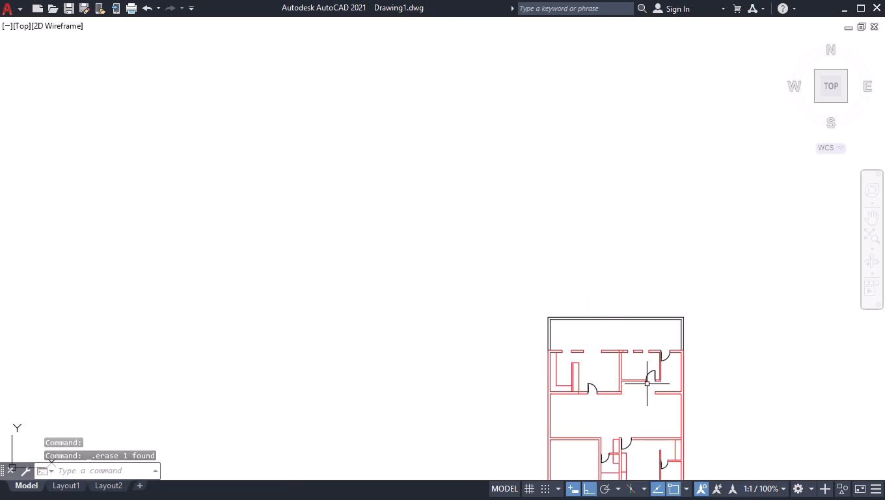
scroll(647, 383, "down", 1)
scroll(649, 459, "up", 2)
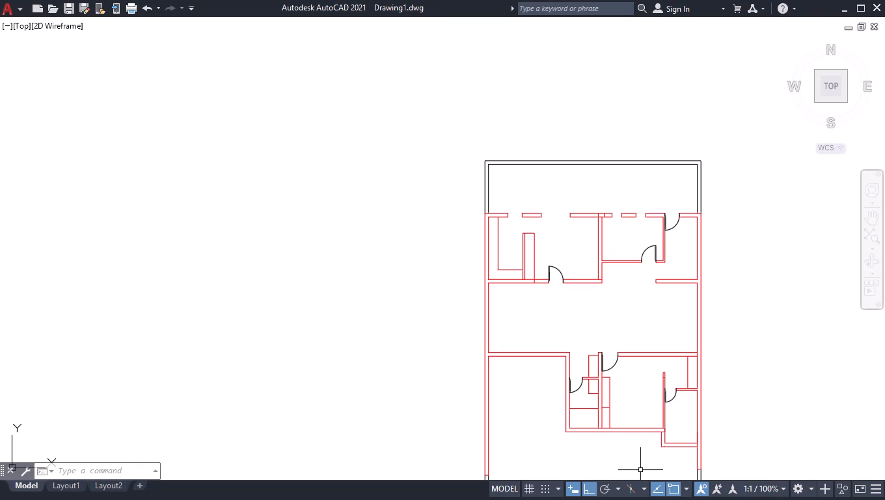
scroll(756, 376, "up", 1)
Measure the lower edge of the short wall stub at the right outer wall with a linear dimension, and delete the dimension.
scroll(756, 376, "up", 1)
type("dli")
key("Return")
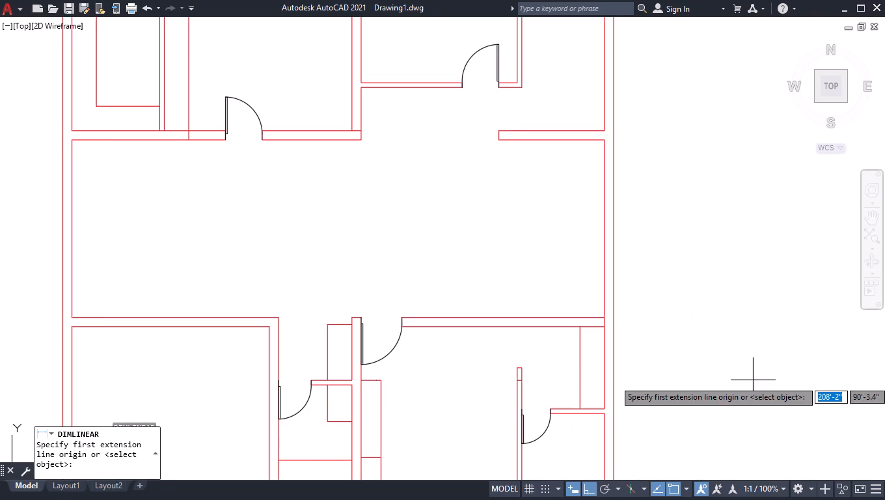
left_click(497, 141)
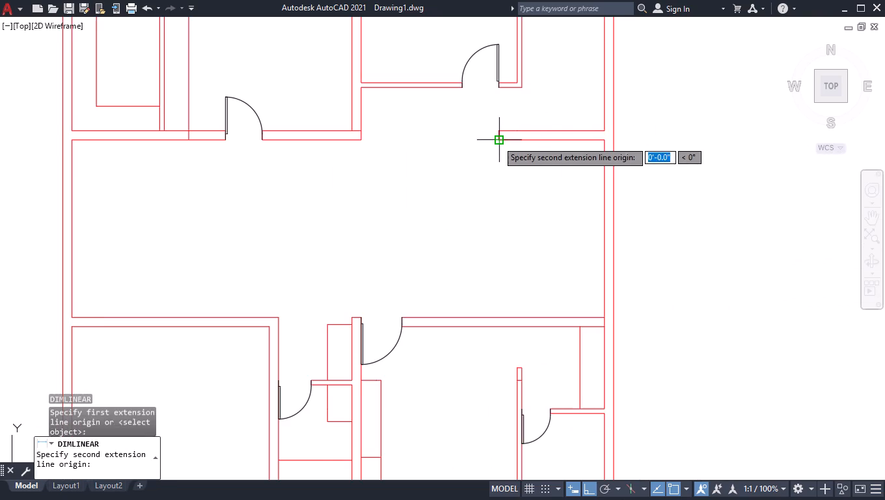
left_click(603, 143)
left_click(592, 160)
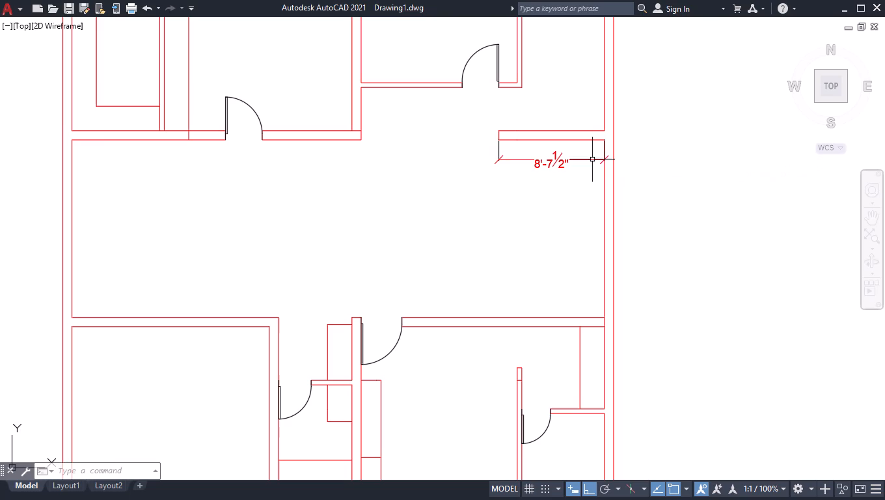
left_click(585, 151)
left_click(568, 171)
key("Delete")
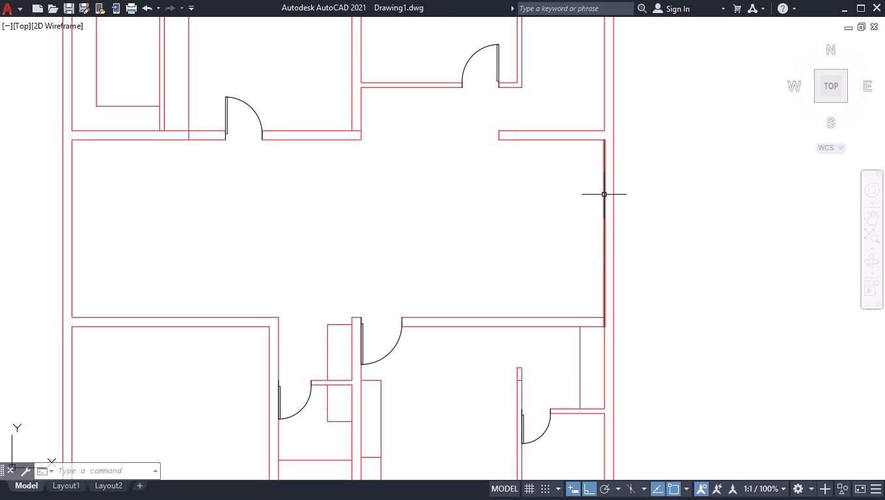
Break the right outer wall's inner line at its intersection with the upper line of the central hall's lower wall.
type("br")
key("Down")
key("Return")
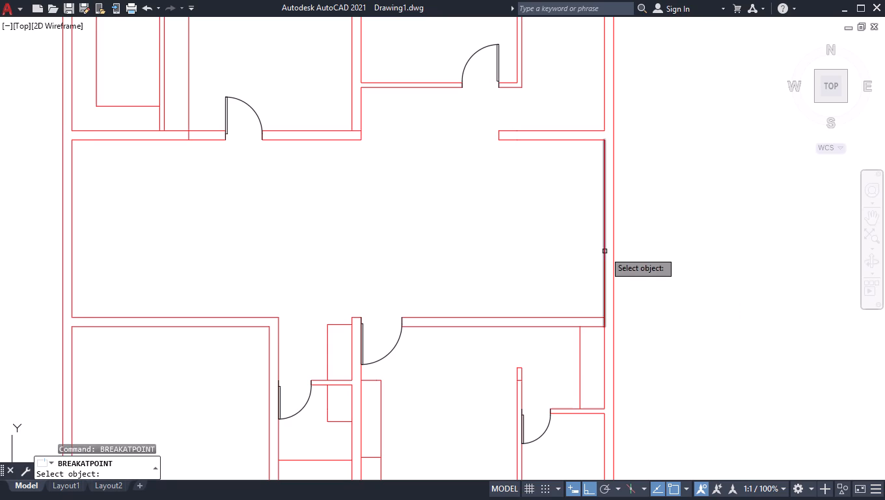
left_click(604, 288)
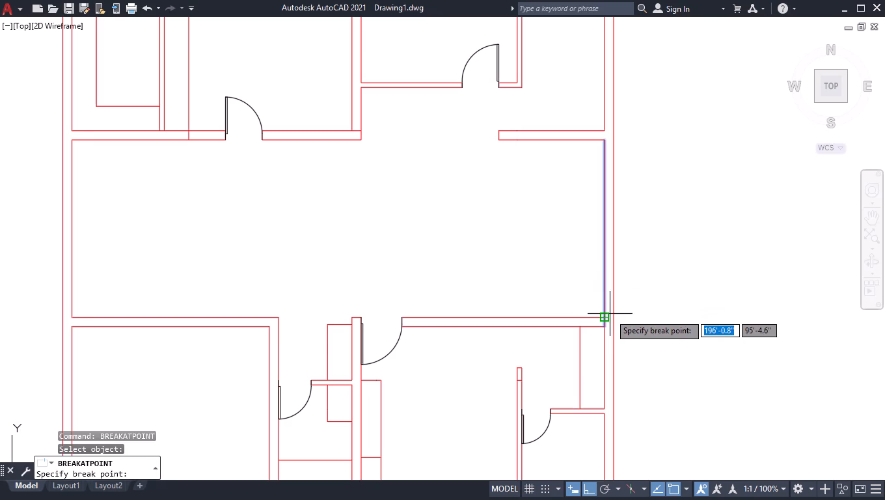
left_click(606, 314)
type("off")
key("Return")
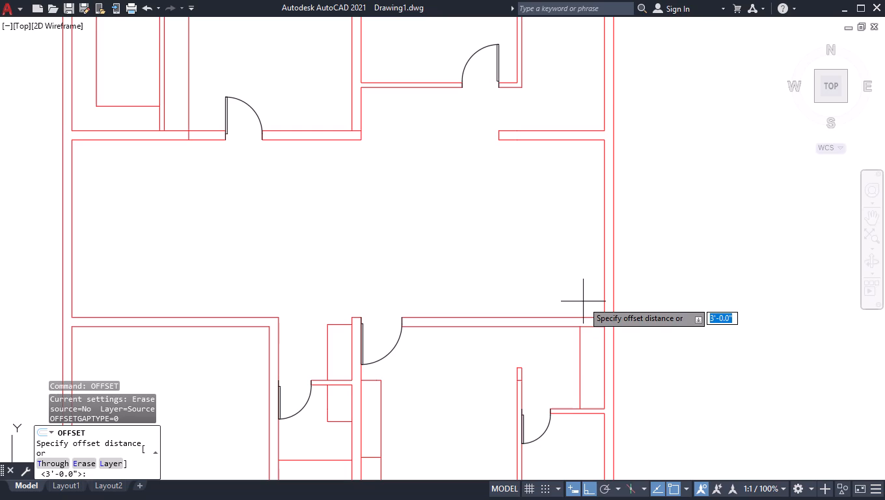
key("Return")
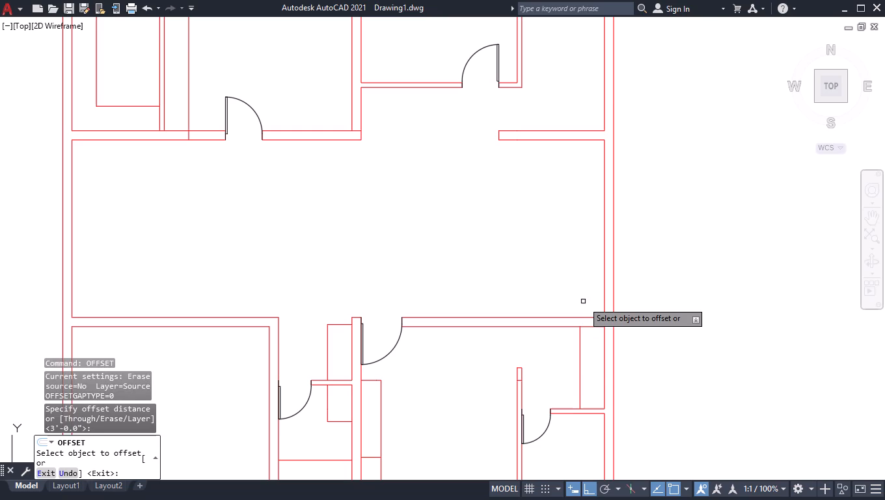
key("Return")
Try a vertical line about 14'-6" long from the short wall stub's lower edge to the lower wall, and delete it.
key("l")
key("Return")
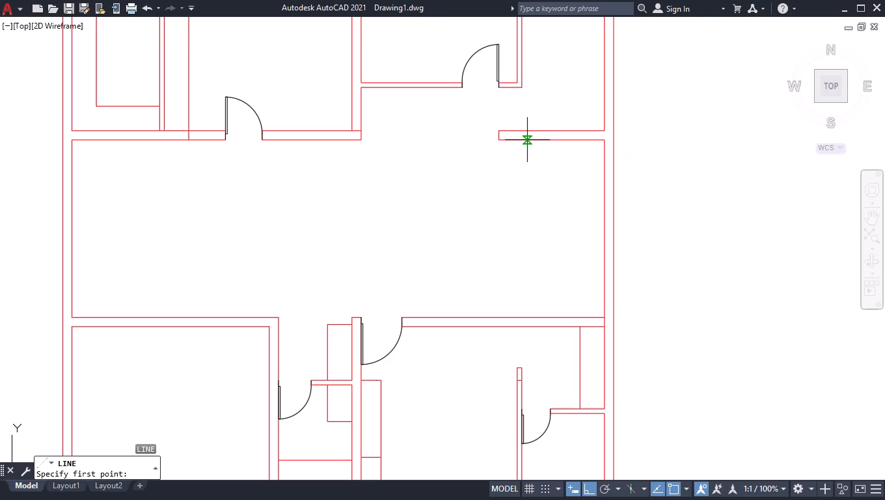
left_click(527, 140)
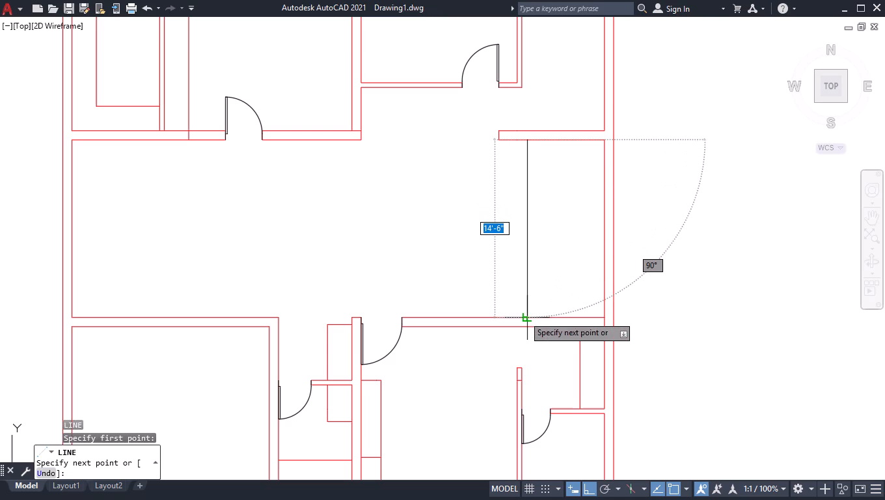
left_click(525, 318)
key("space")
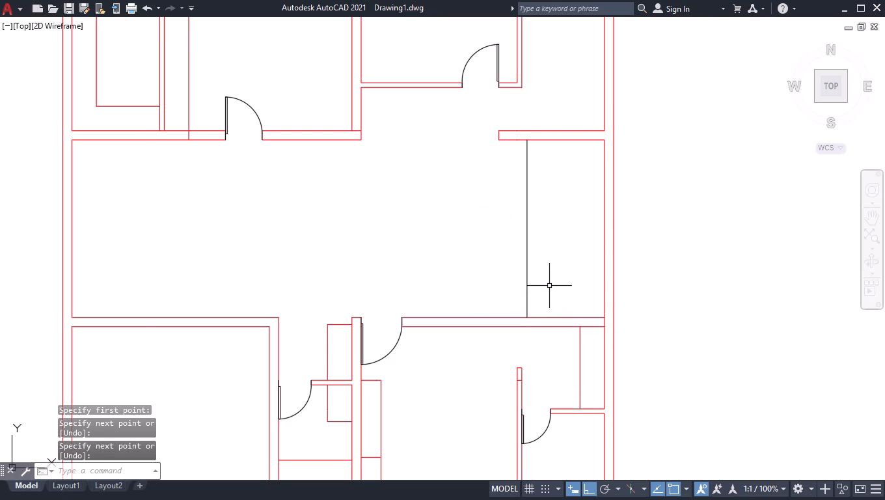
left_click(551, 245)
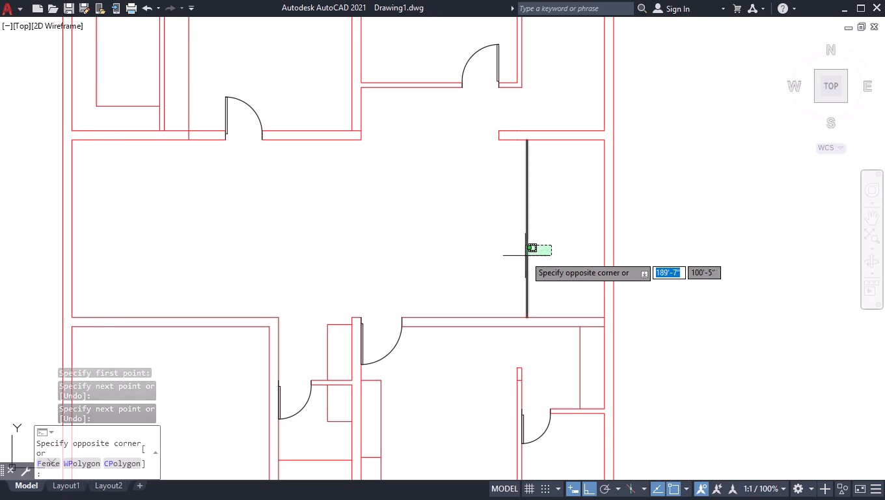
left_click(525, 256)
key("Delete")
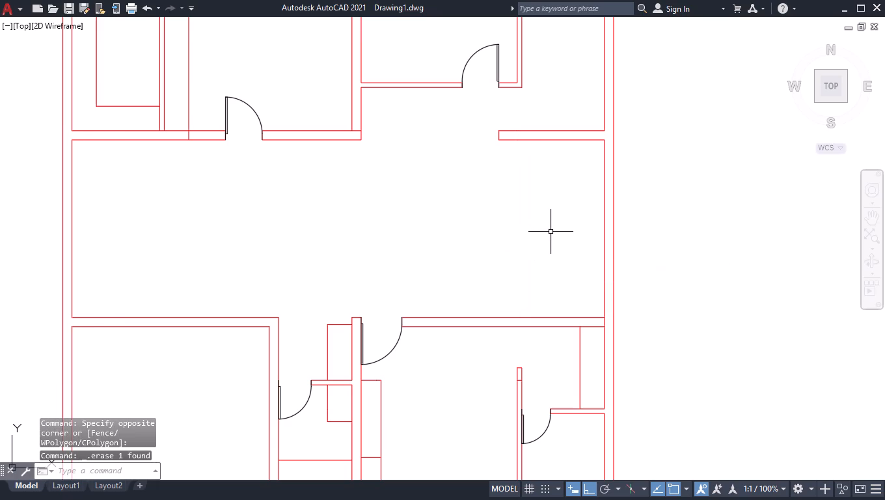
Offset the right outer wall's inner line 7' into the central hall.
type("off")
key("Return")
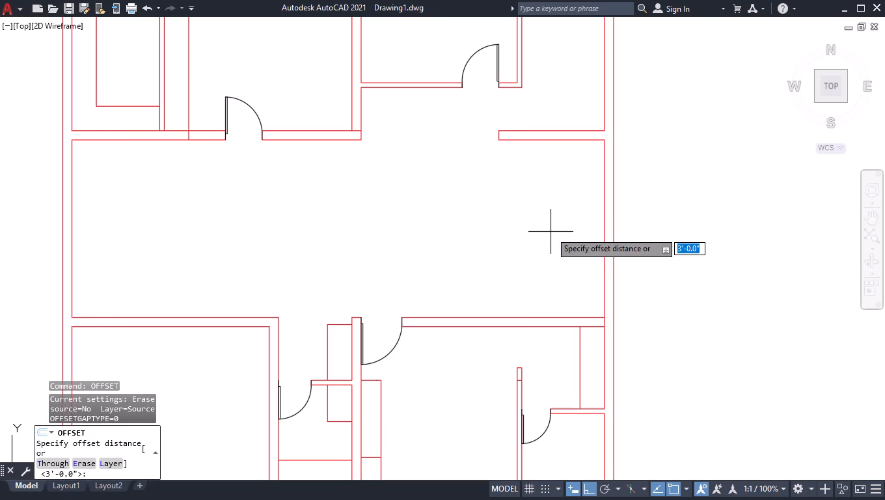
type("7'")
key("Return")
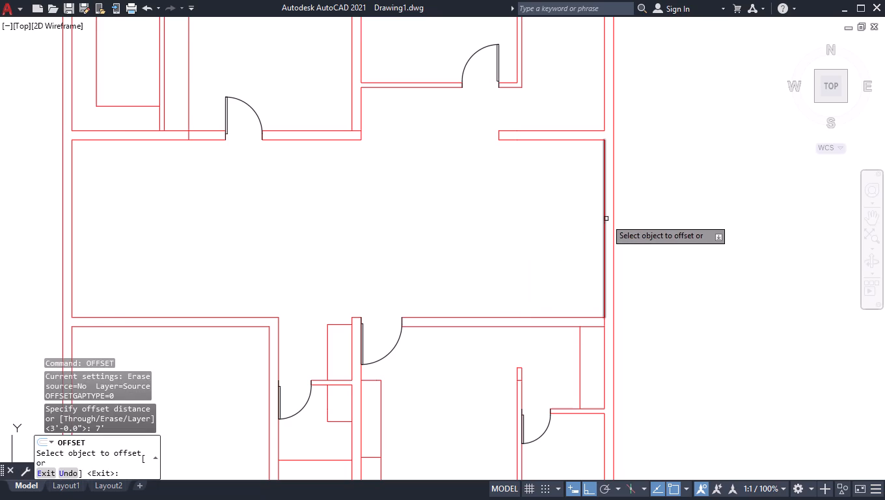
left_click(605, 219)
left_click(497, 216)
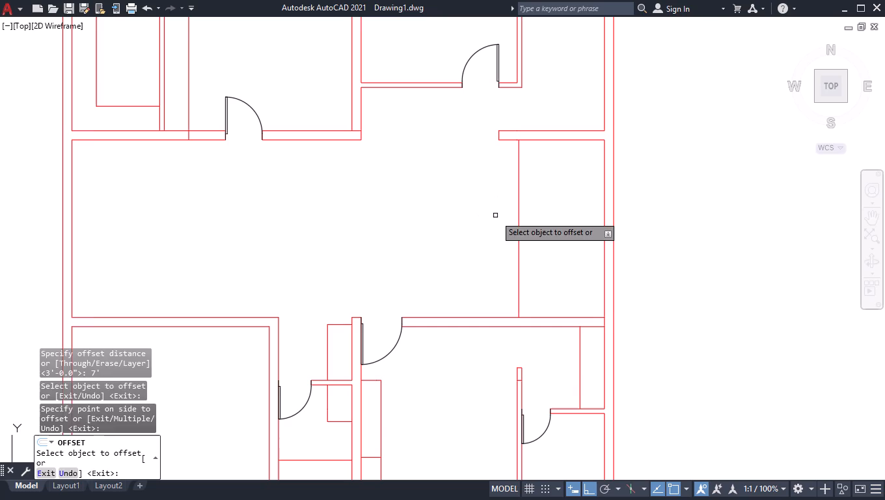
key("Return")
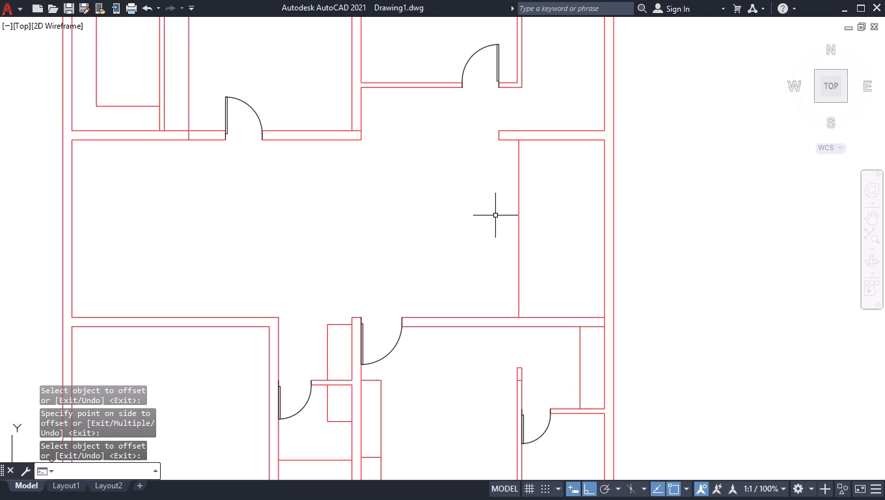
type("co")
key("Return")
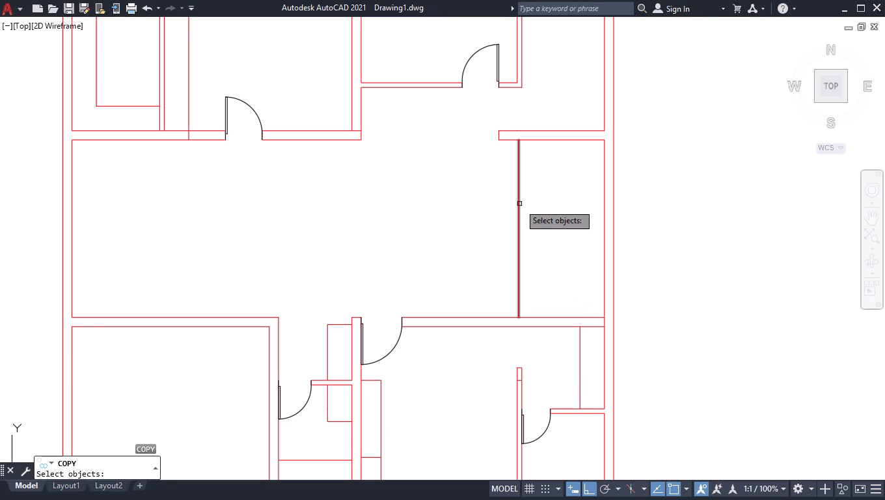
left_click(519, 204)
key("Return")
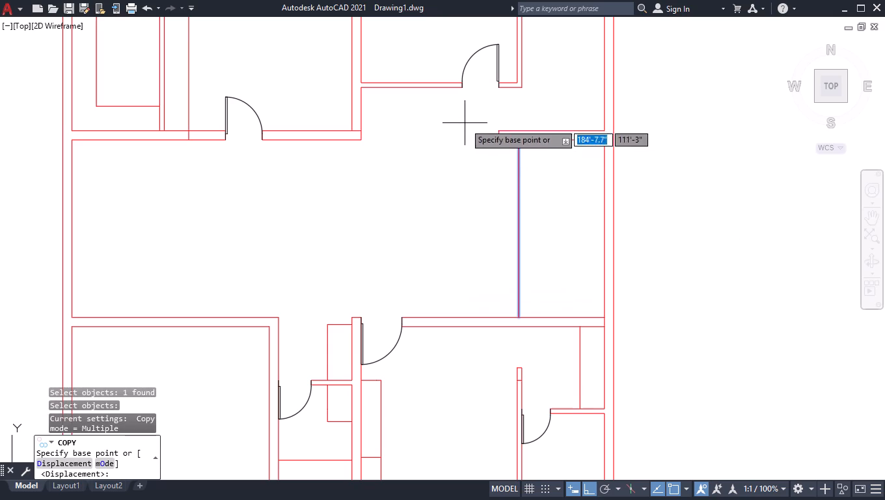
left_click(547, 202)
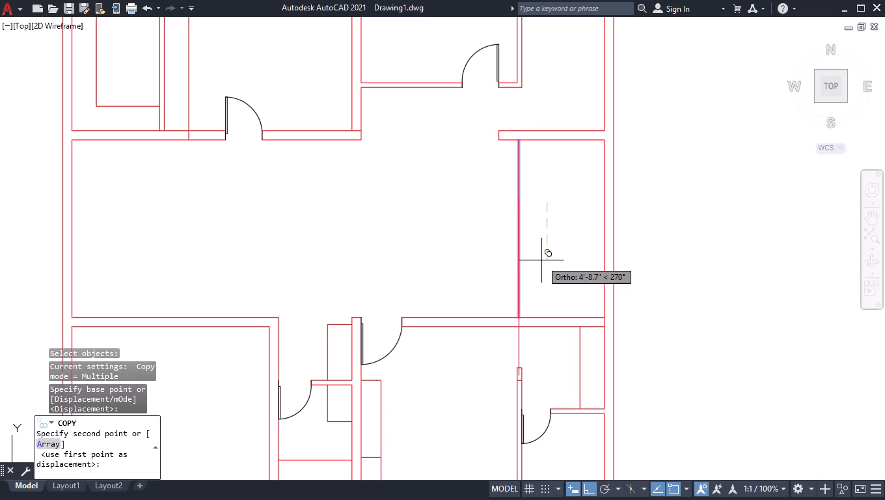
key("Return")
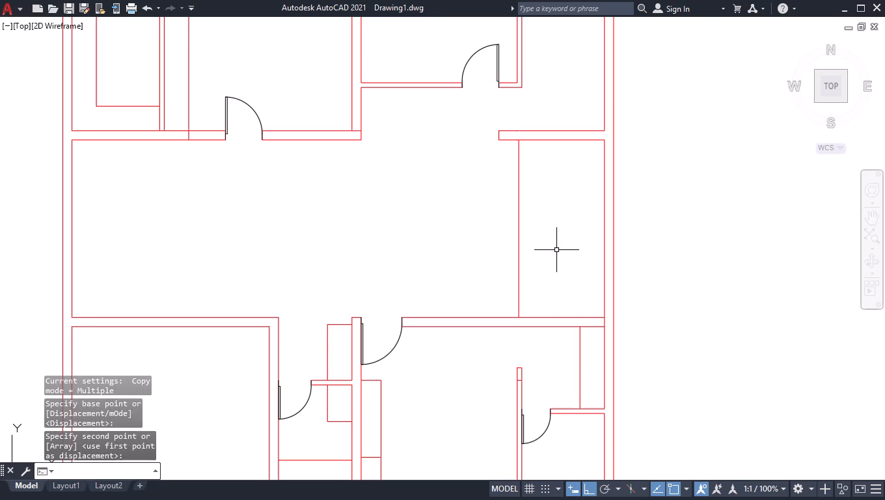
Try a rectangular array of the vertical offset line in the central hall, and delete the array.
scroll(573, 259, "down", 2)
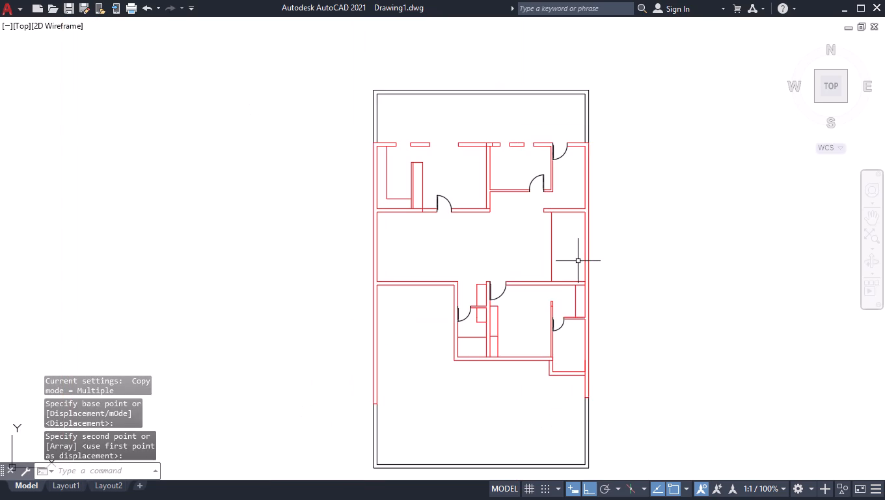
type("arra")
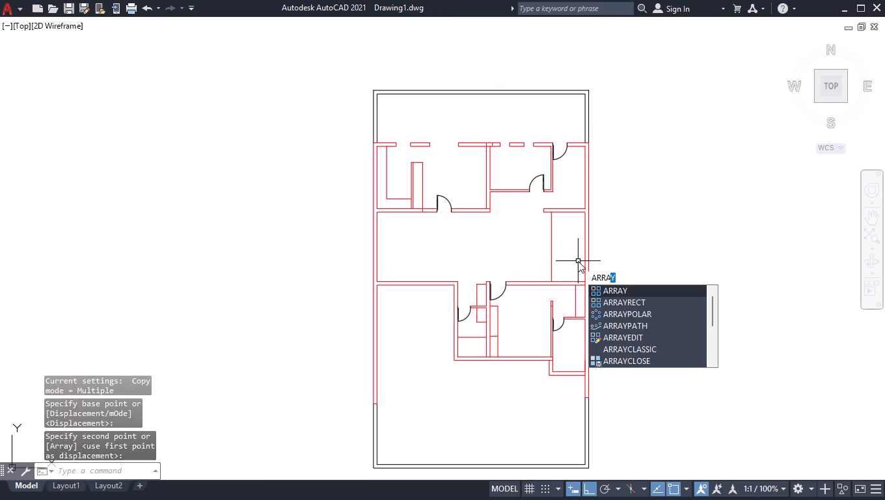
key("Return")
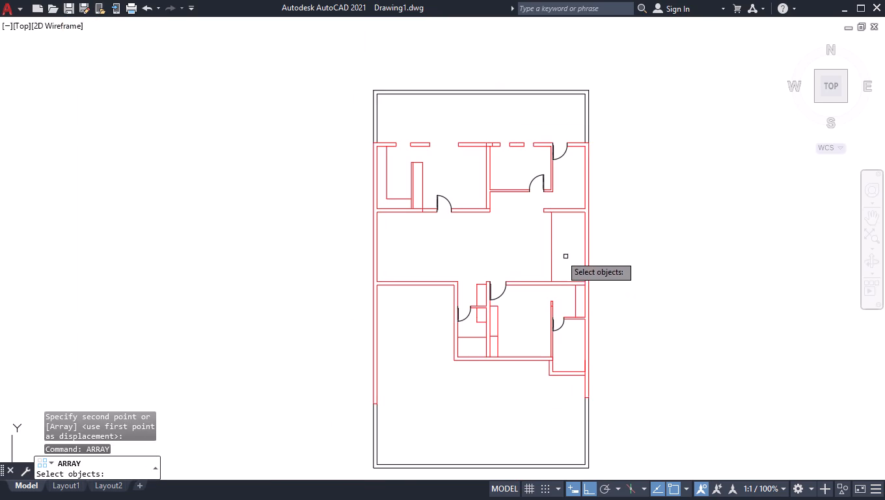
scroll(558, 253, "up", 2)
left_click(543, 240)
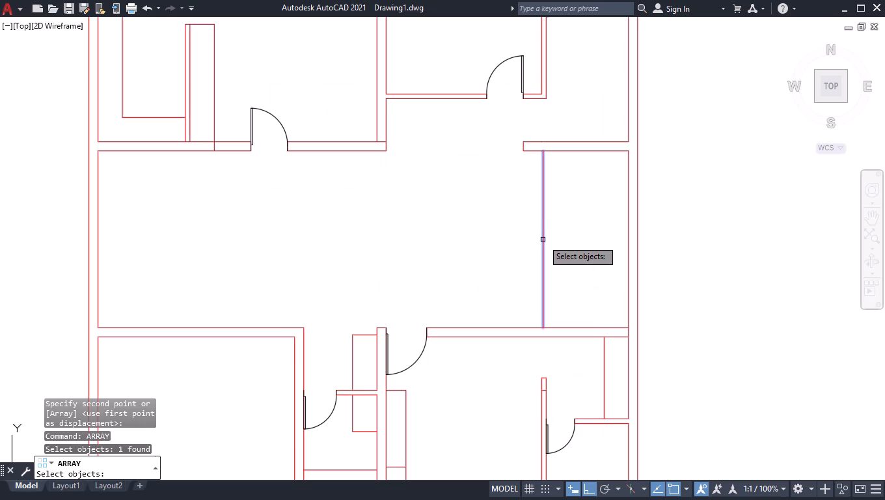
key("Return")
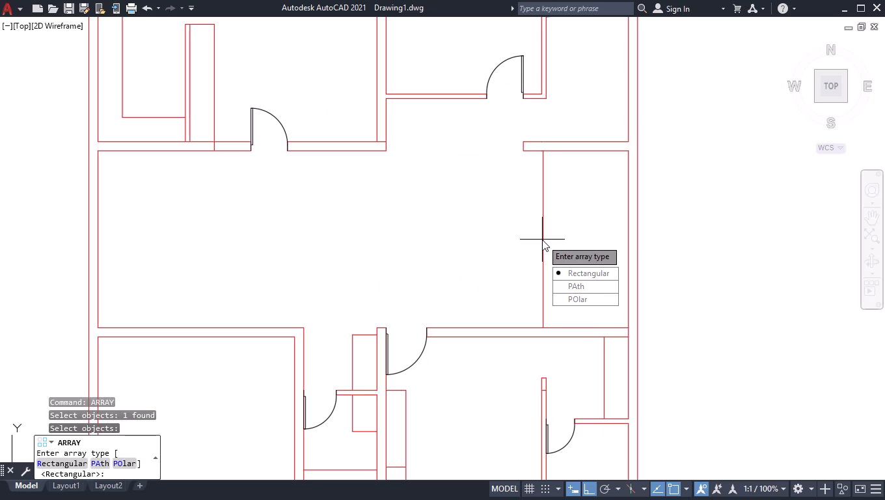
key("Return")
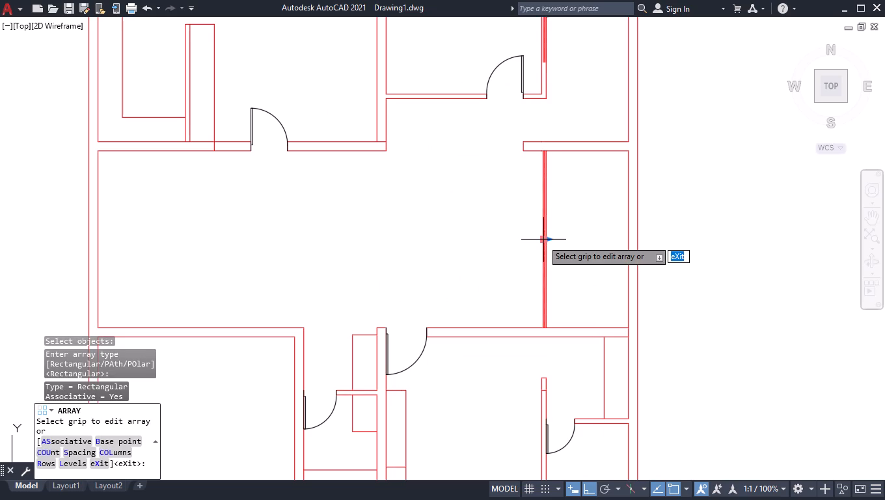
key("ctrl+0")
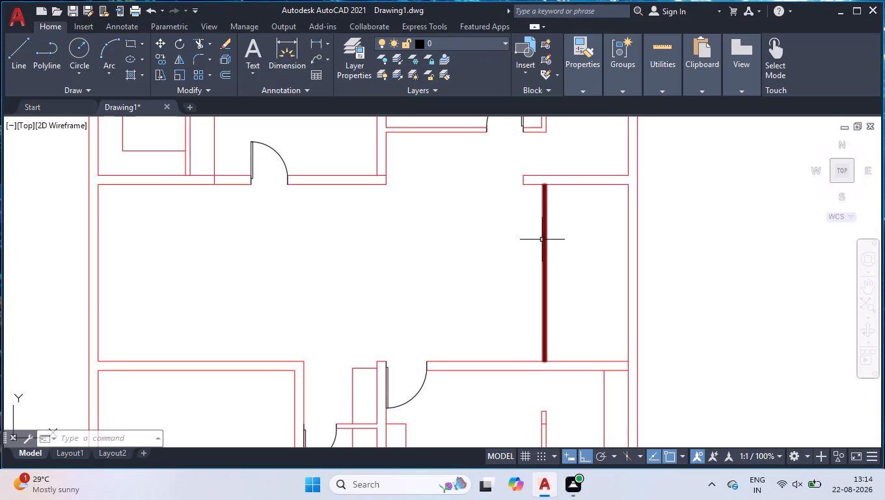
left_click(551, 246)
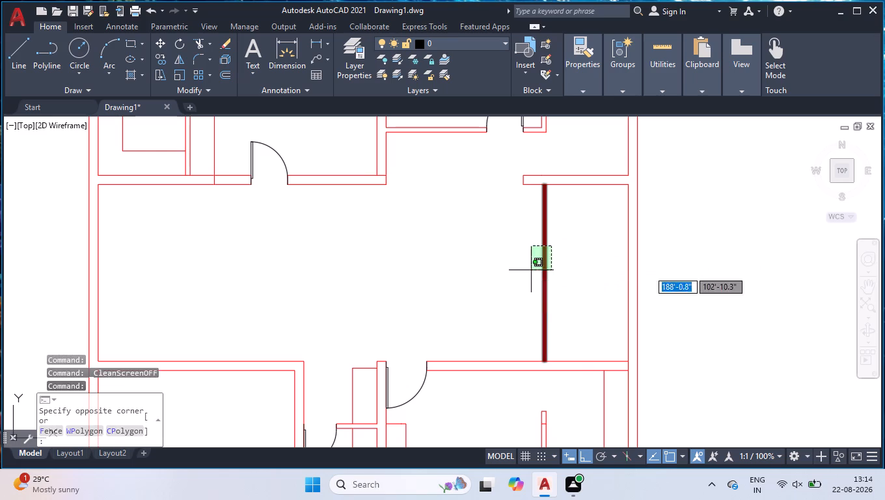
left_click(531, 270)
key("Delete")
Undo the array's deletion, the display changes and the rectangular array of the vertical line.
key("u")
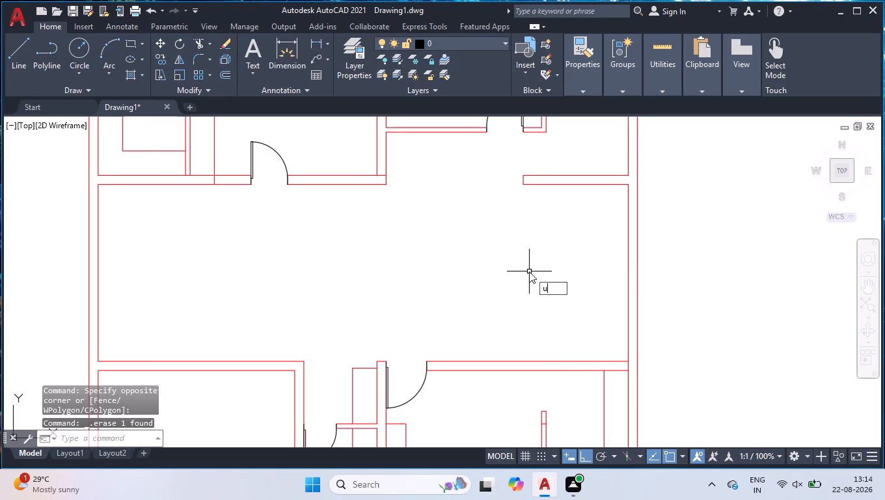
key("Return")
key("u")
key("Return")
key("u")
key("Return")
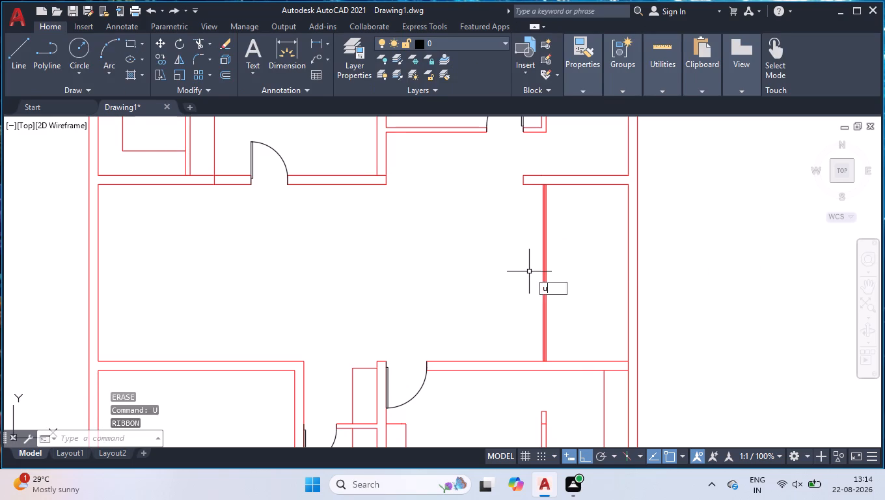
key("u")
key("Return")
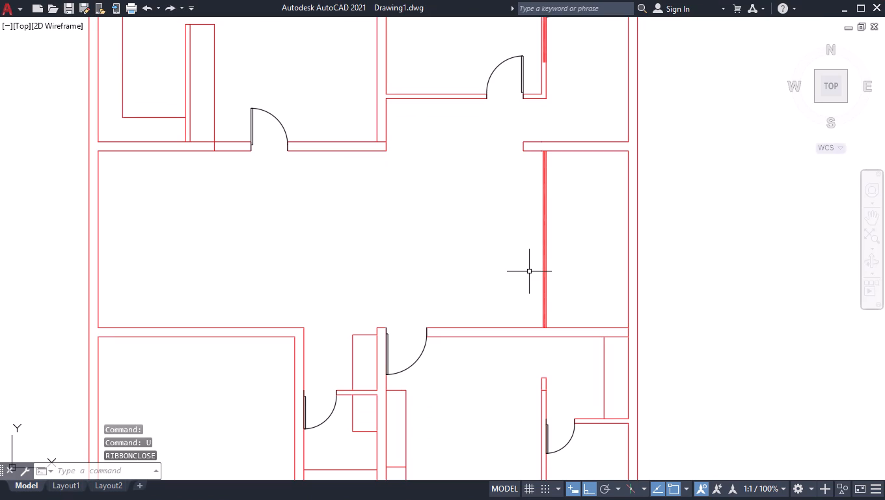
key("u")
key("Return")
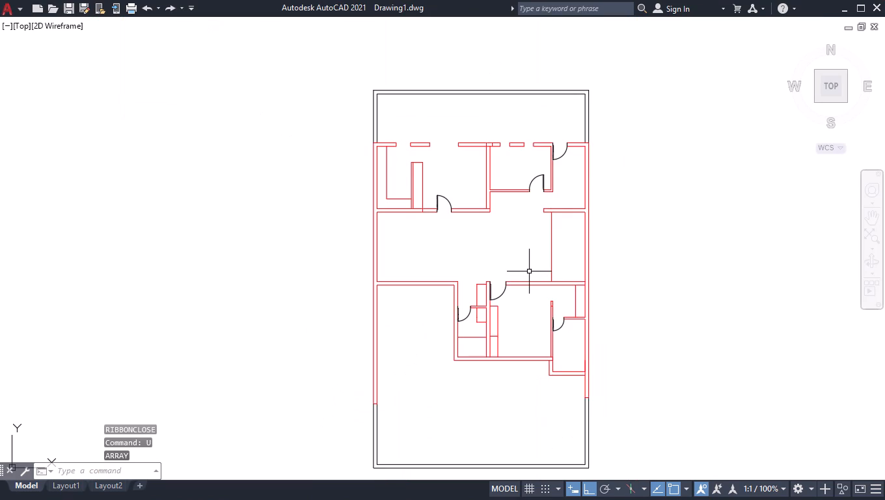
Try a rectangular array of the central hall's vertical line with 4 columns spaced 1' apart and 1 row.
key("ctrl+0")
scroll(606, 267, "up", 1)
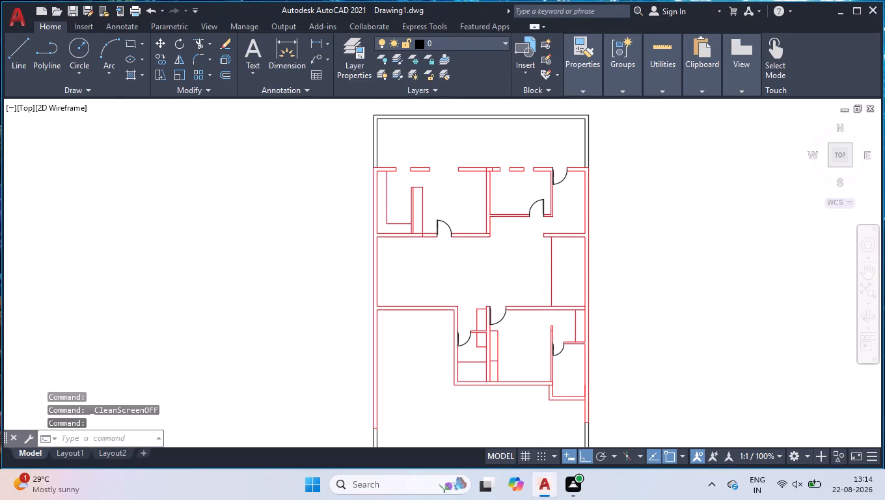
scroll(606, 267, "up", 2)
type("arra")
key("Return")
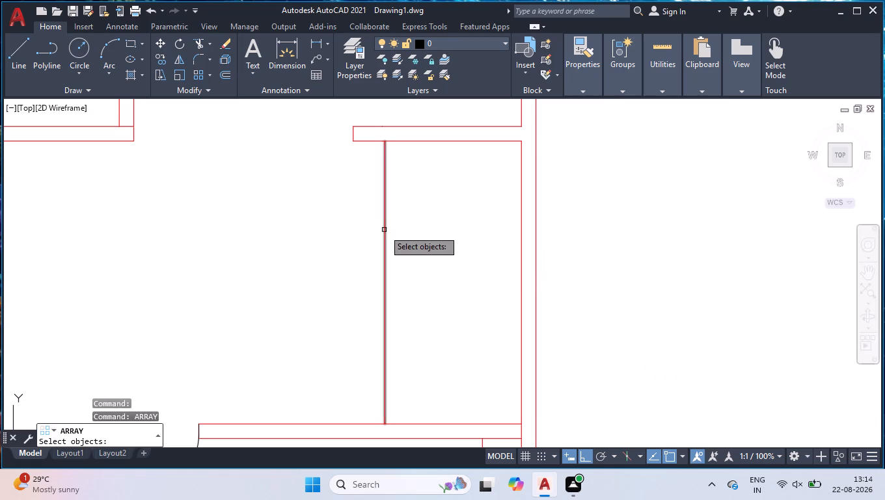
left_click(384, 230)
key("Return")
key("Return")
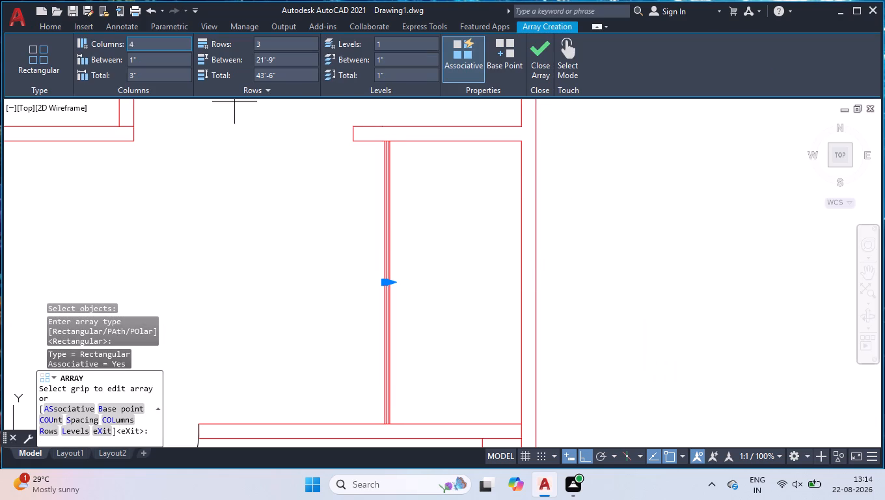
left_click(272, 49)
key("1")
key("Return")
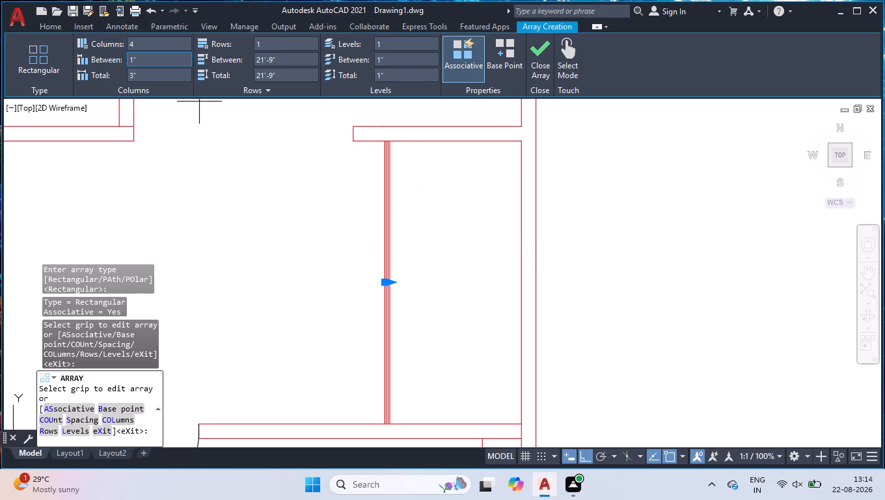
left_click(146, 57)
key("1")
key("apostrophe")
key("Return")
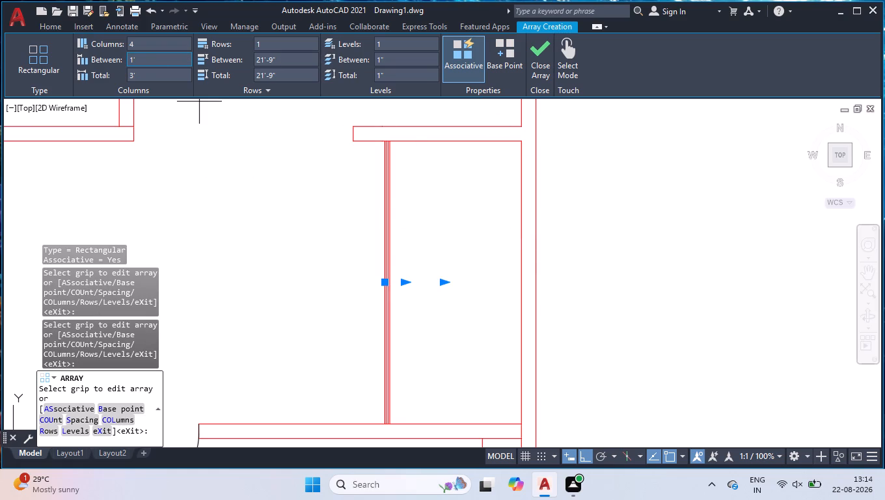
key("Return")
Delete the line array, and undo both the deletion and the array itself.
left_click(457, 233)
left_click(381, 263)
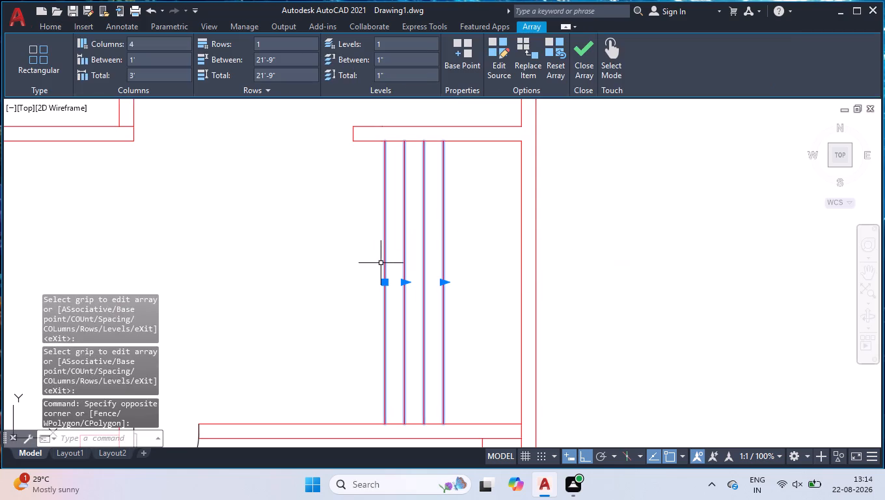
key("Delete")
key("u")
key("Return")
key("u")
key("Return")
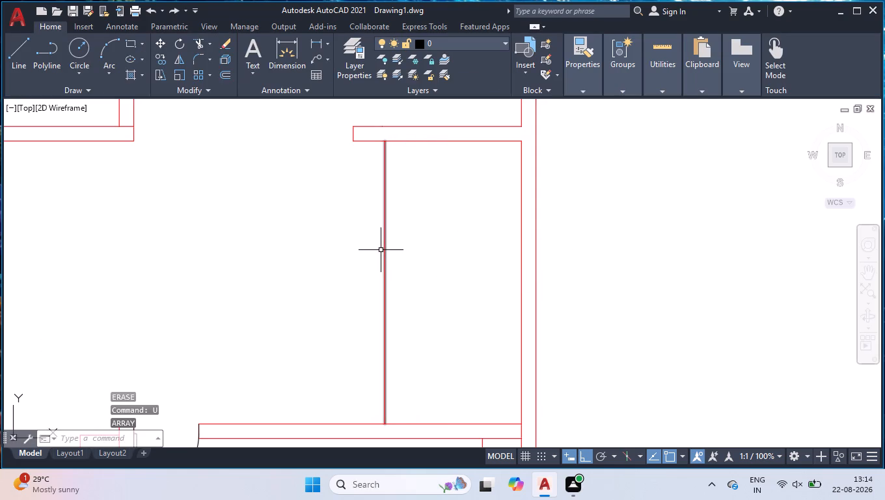
Offset the central hall's vertical line 1' toward the right outer wall four times in succession, each from the newest line.
type("off")
key("Return")
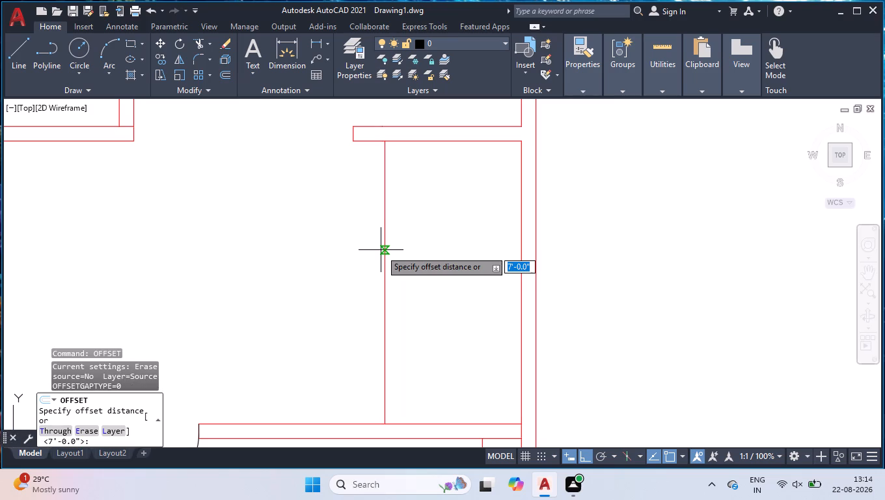
type("1'")
key("Return")
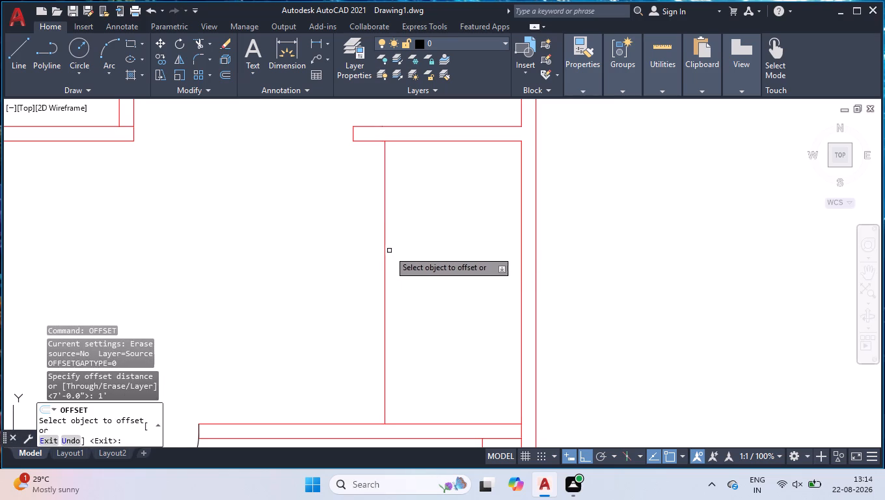
left_click(384, 247)
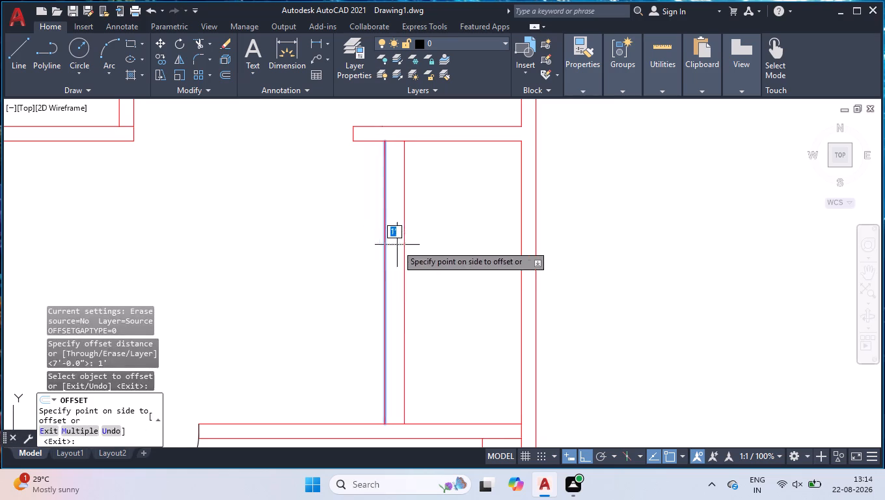
left_click(408, 247)
left_click(404, 249)
left_click(431, 246)
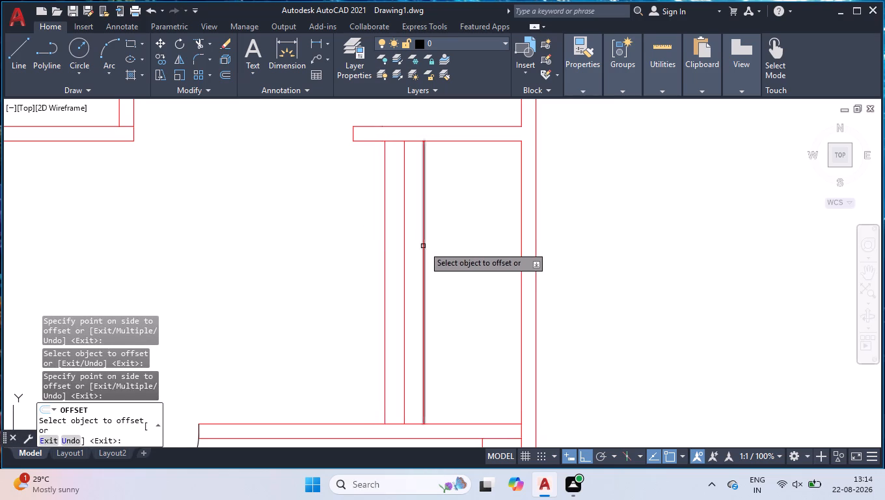
left_click(426, 246)
left_click(442, 246)
left_click(442, 244)
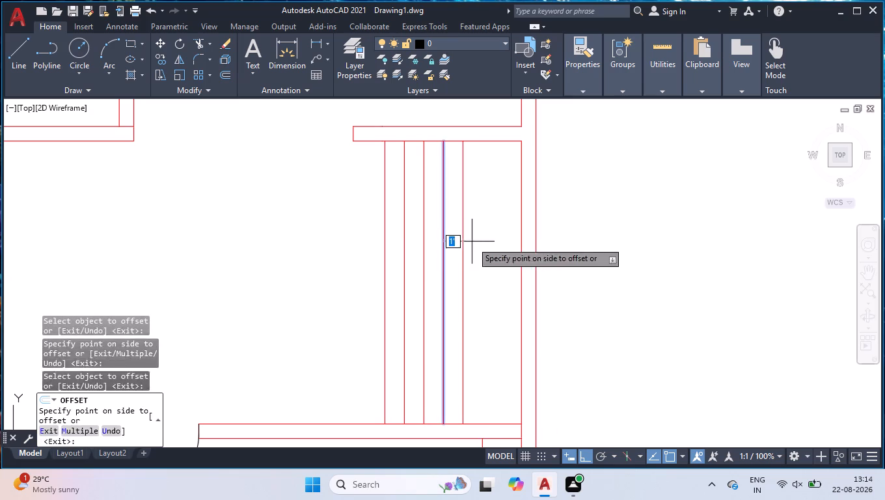
left_click(472, 241)
key("Return")
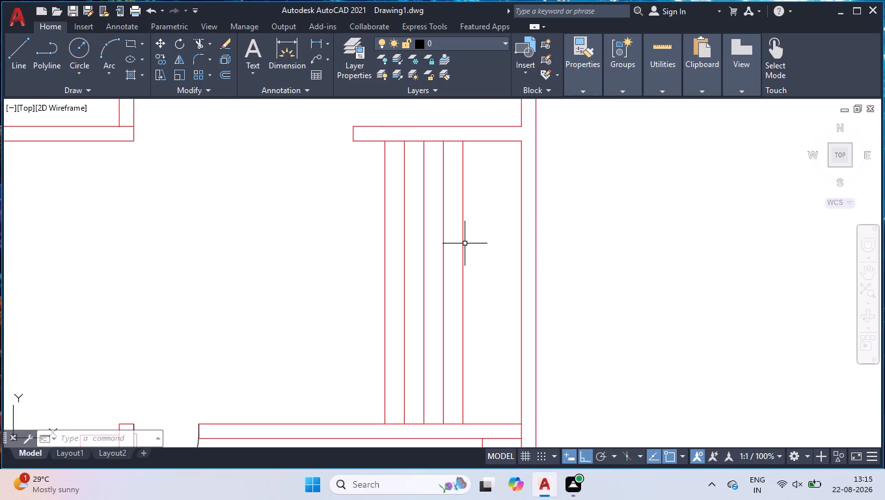
Draw horizontal lines joining the upper ends and the lower ends of the five parallel vertical lines.
key("l")
key("Return")
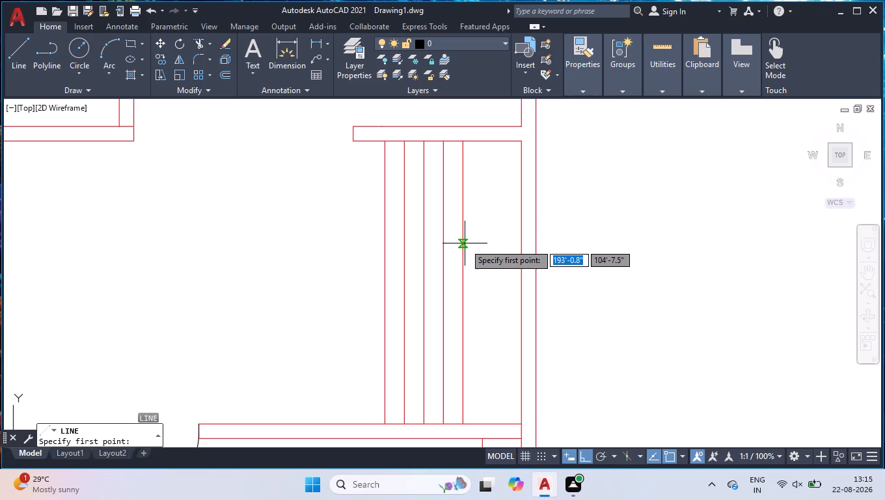
left_click(384, 143)
left_click(463, 141)
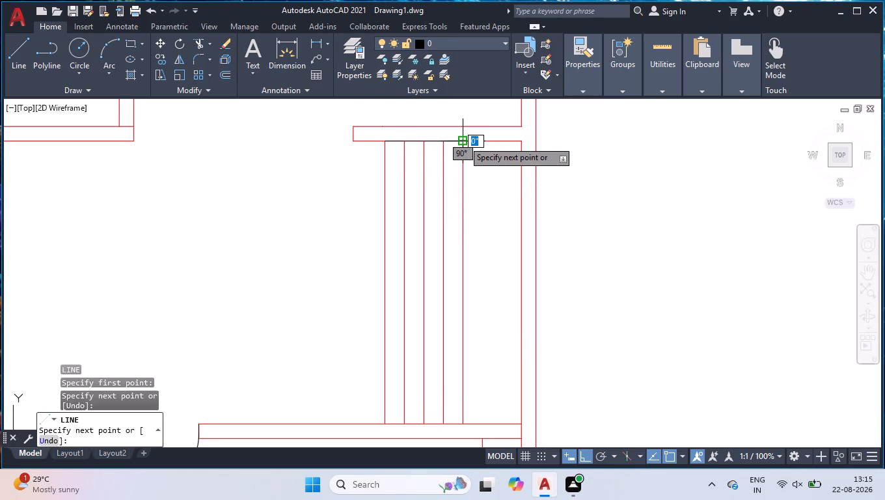
key("space")
key("space")
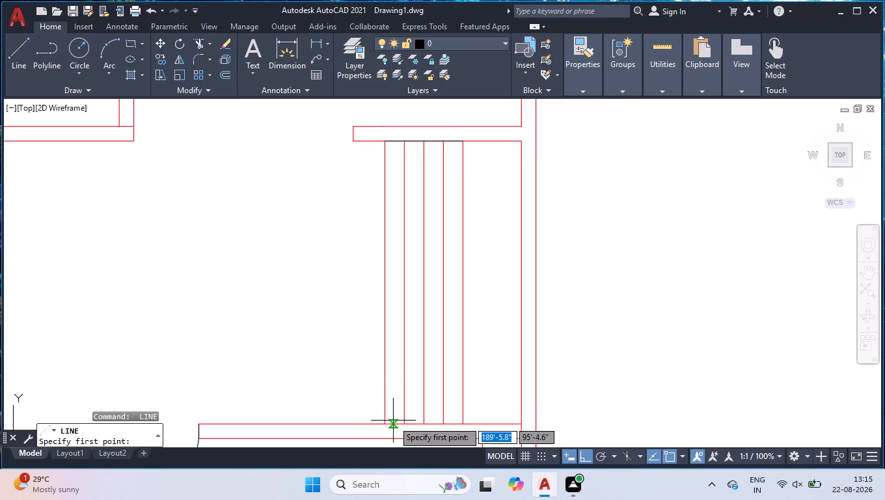
left_click(387, 423)
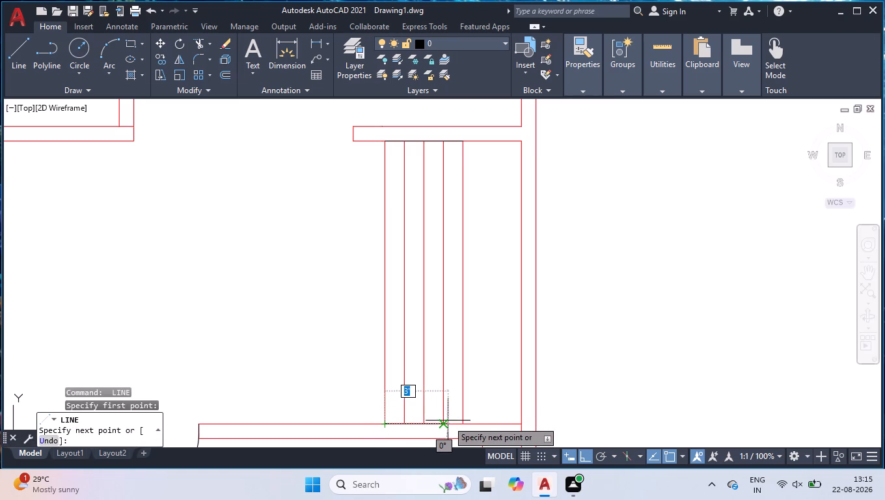
left_click(459, 421)
key("space")
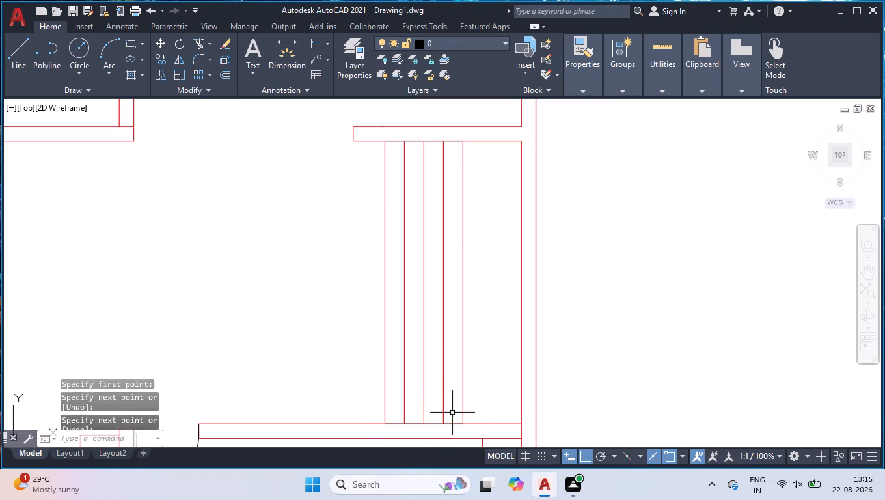
Move the upper horizontal line 3' down and the lower one 3' up across the five vertical lines.
left_click(433, 139)
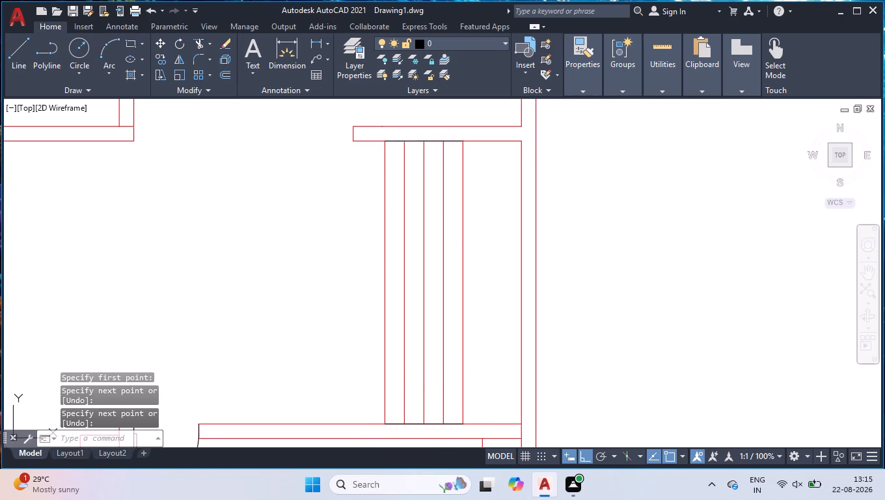
left_click(420, 138)
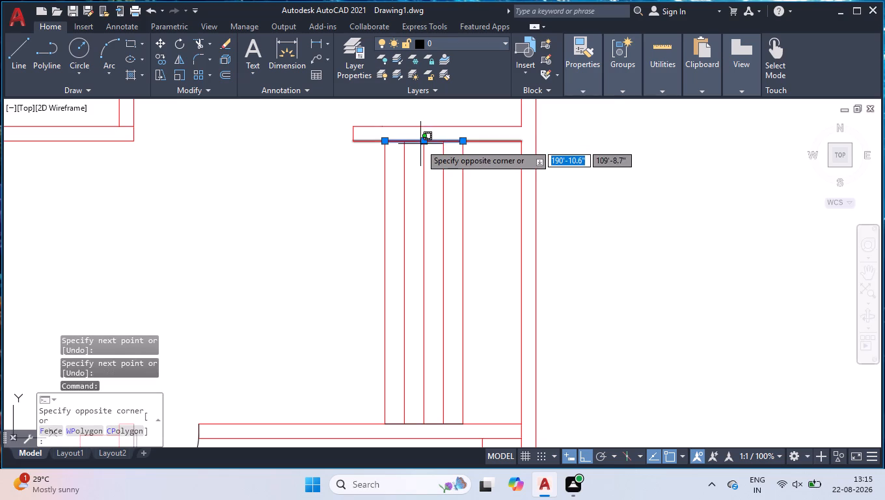
left_click(421, 133)
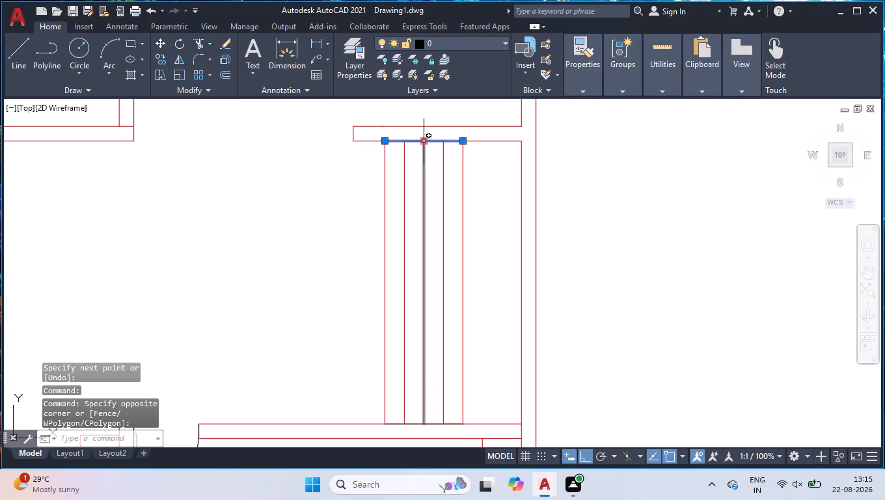
left_click(422, 142)
type("3'")
key("Return")
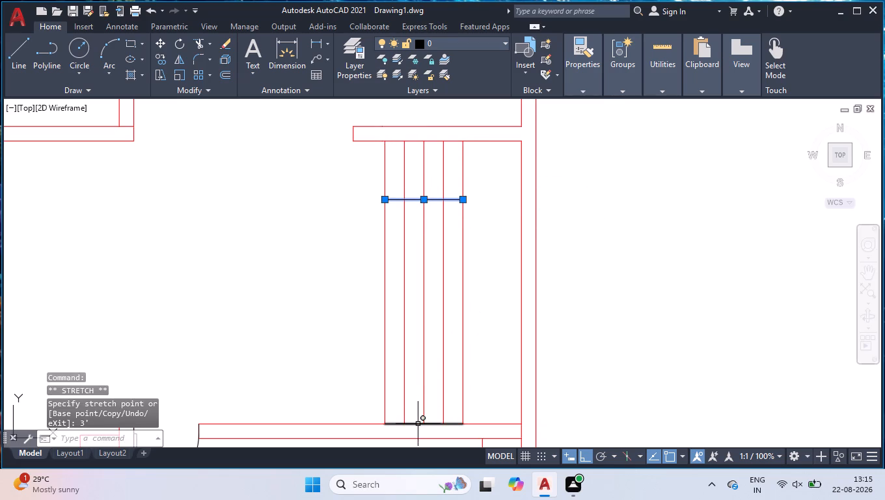
left_click(418, 424)
left_click(425, 422)
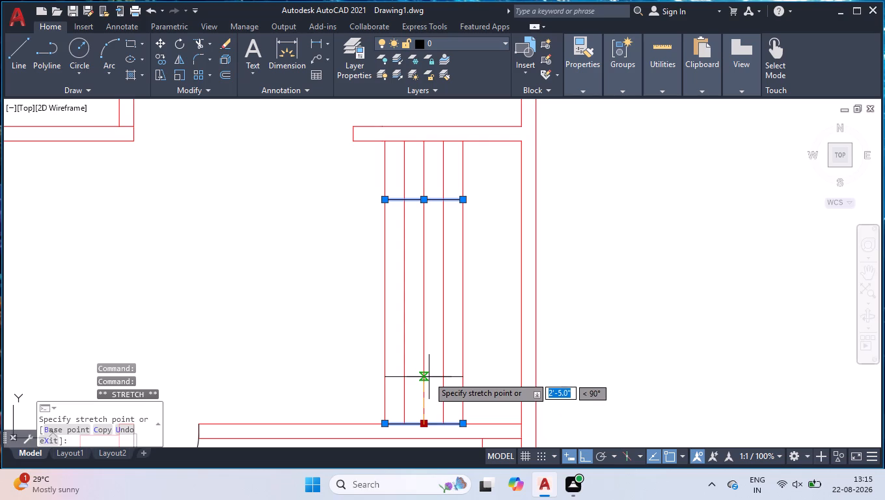
type("3'")
key("Return")
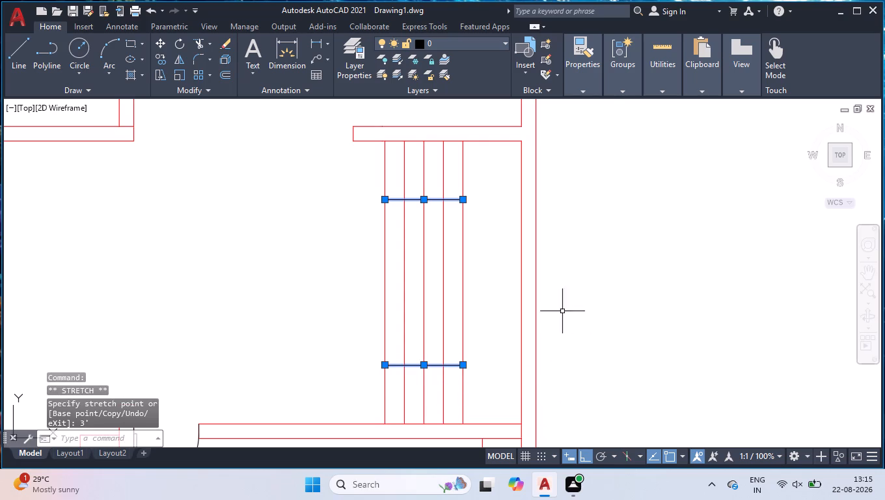
left_click(498, 176, "shift")
left_click(335, 383, "shift")
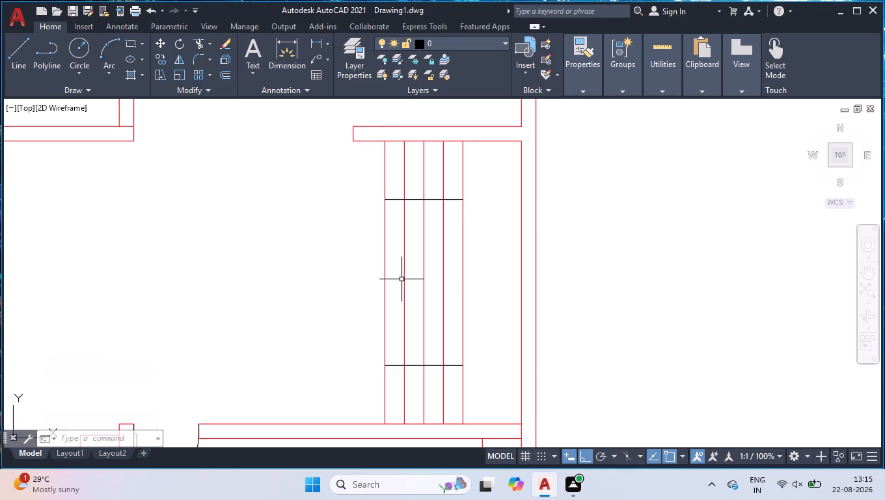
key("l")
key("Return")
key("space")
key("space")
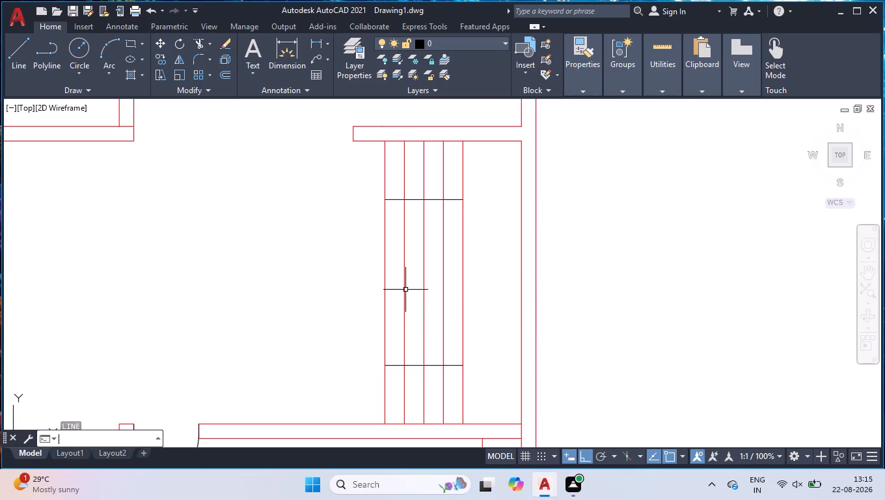
Trim away the middle portions of all five vertical lines between the two horizontal lines.
type("tr")
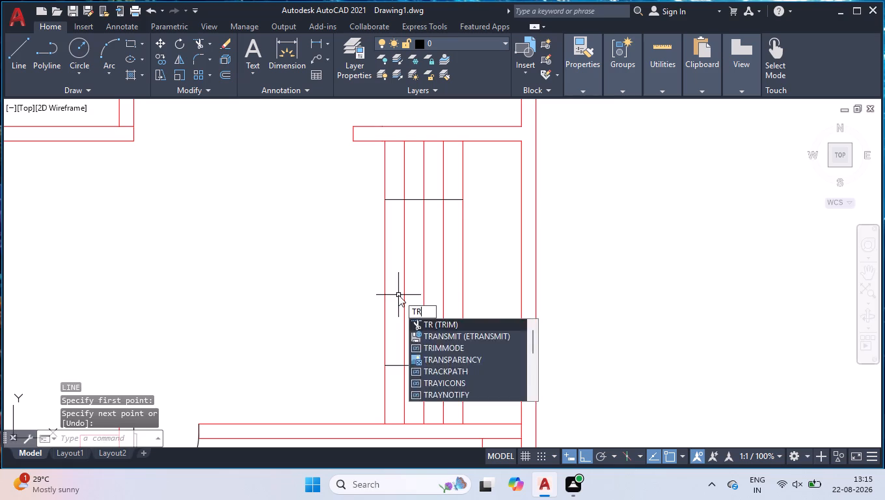
key("Return")
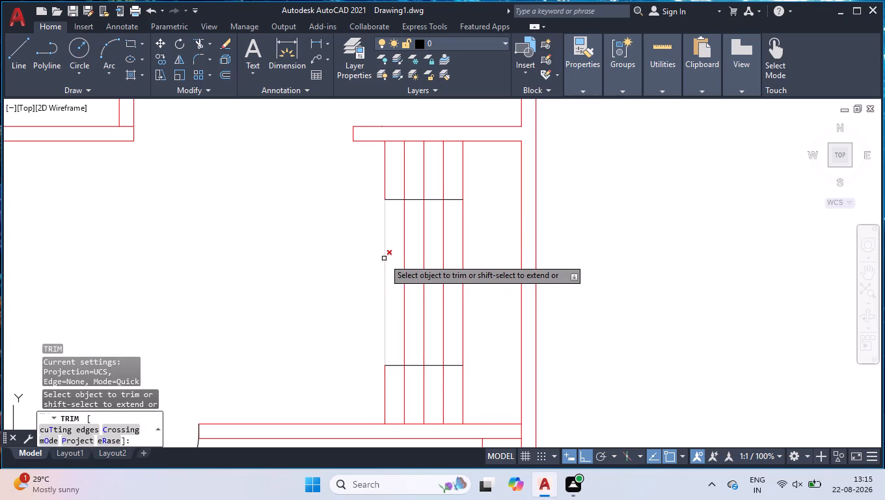
left_click(469, 260)
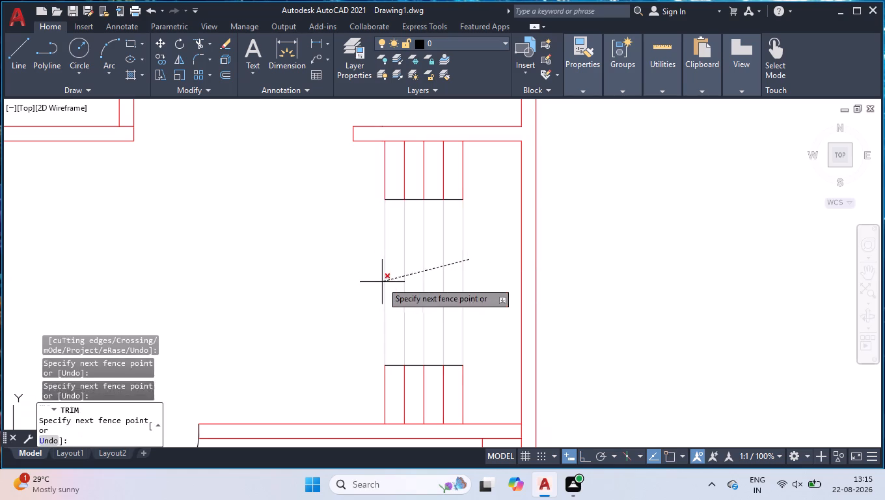
left_click(382, 282)
key("Return")
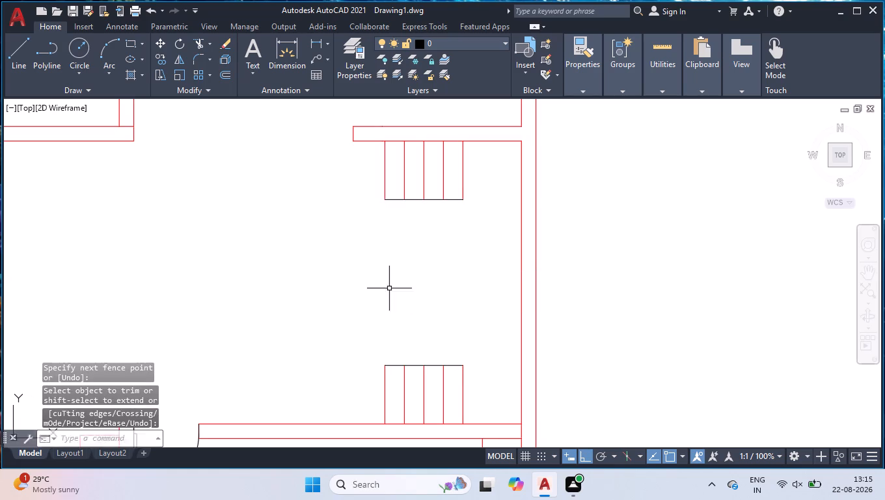
Draw a line from the upper group's lower corner about 1.9" toward the right outer wall and 5'1" down.
scroll(453, 251, "up", 1)
key("l")
key("Return")
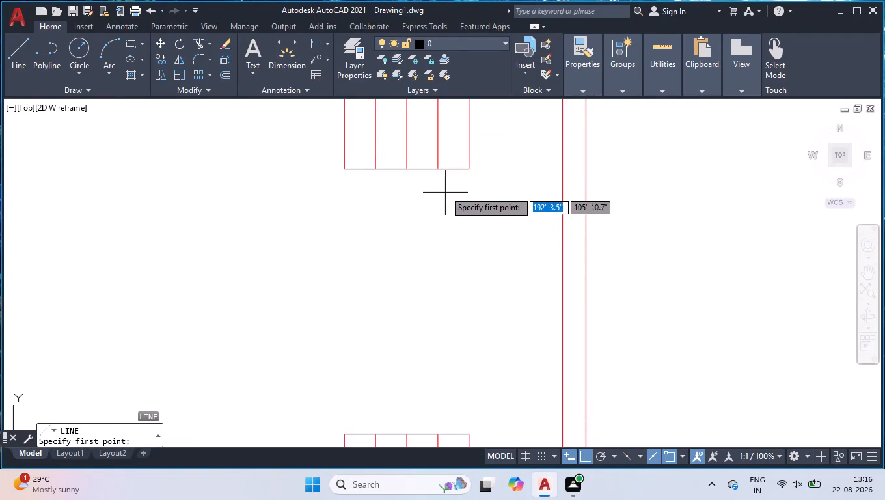
left_click(466, 171)
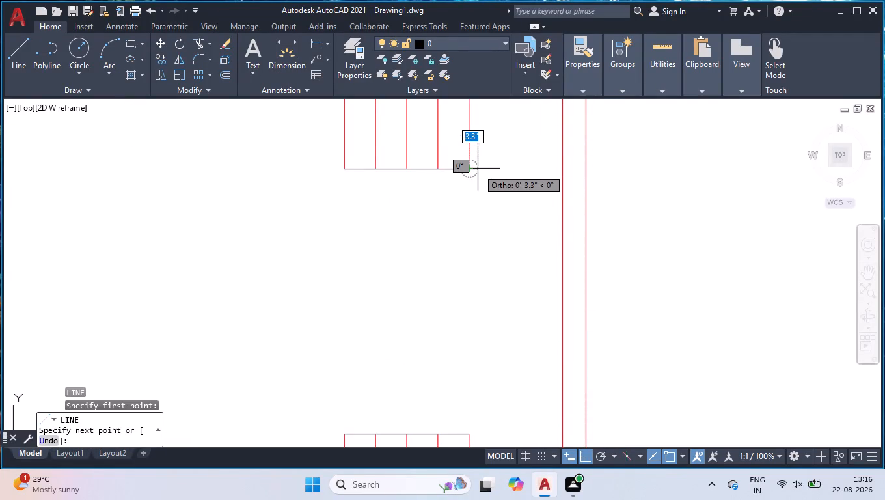
scroll(478, 170, "up", 4)
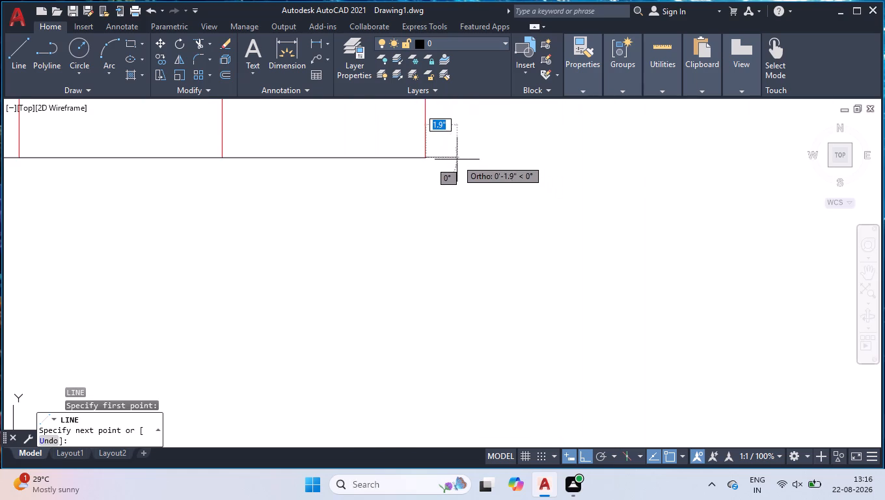
left_click(457, 158)
scroll(468, 377, "down", 1)
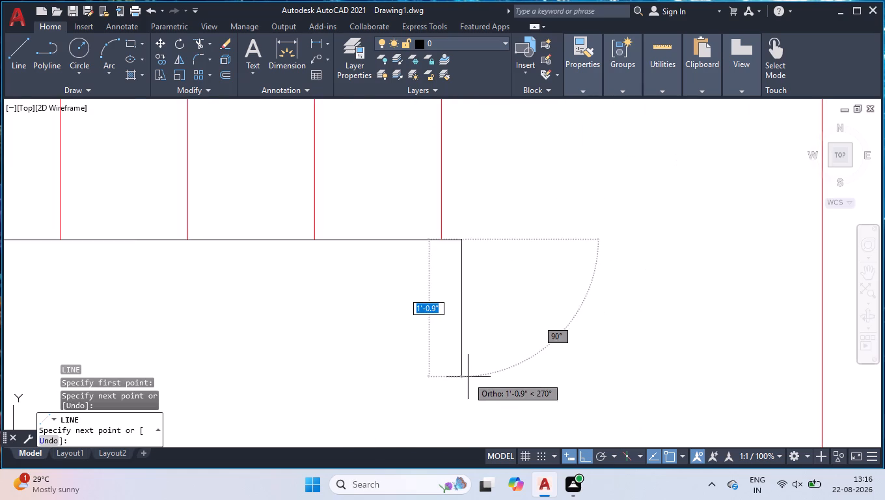
scroll(468, 377, "down", 1)
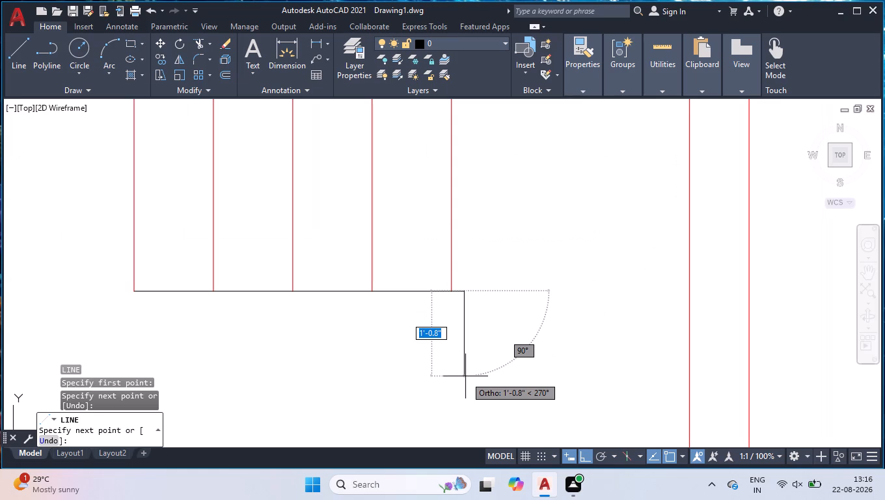
type("5'1\"")
key("Return")
Continue the outline 1" back toward the hall and 5' up, parallel to the 5'1" line.
scroll(474, 374, "down", 2)
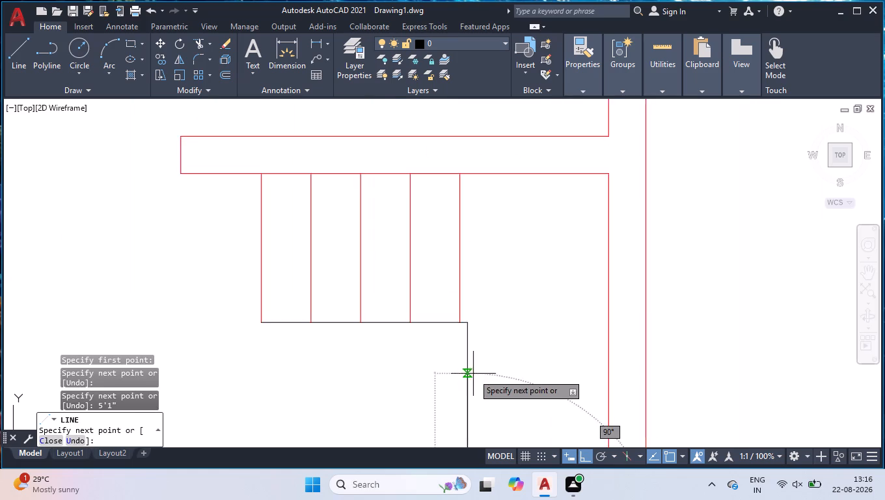
scroll(473, 374, "down", 3)
scroll(453, 397, "up", 5)
scroll(465, 380, "down", 4)
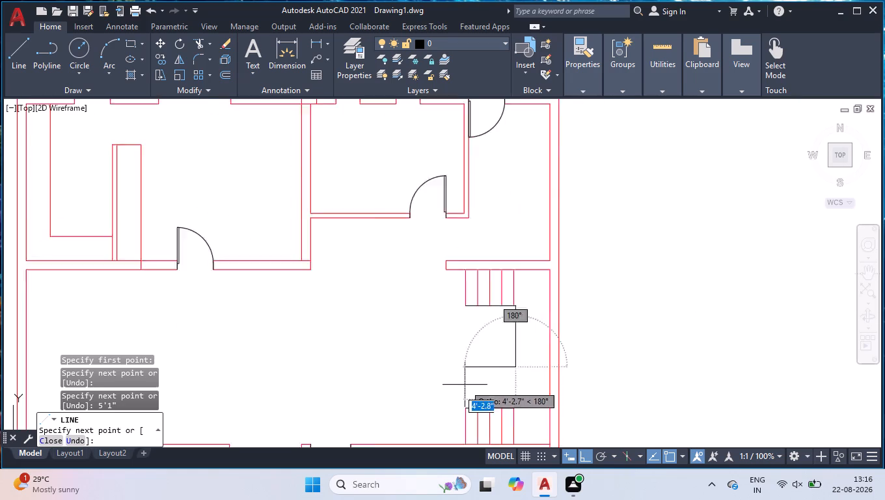
scroll(465, 385, "down", 1)
scroll(459, 332, "up", 2)
scroll(500, 354, "down", 2)
scroll(495, 400, "up", 3)
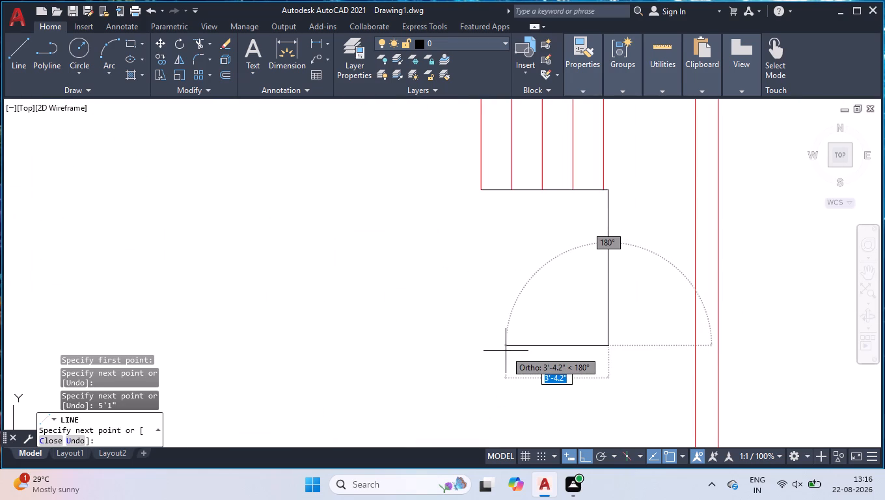
key("1")
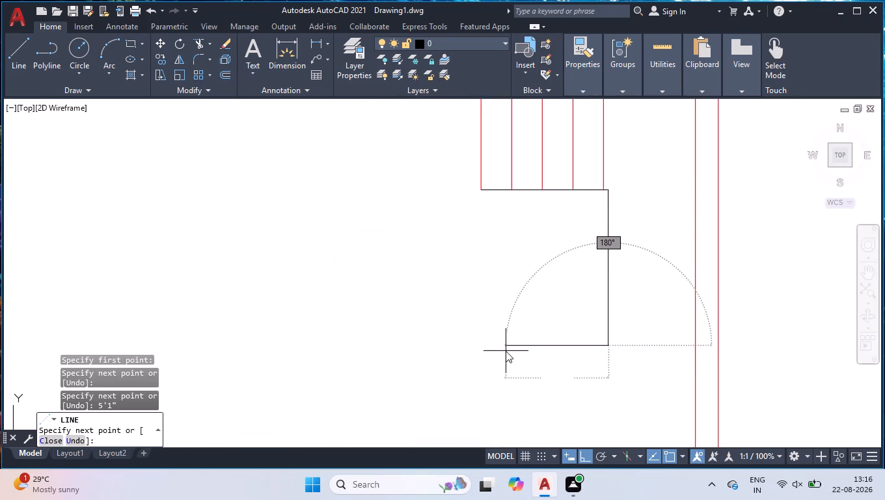
key("apostrophe")
key("BackSpace")
key("Return")
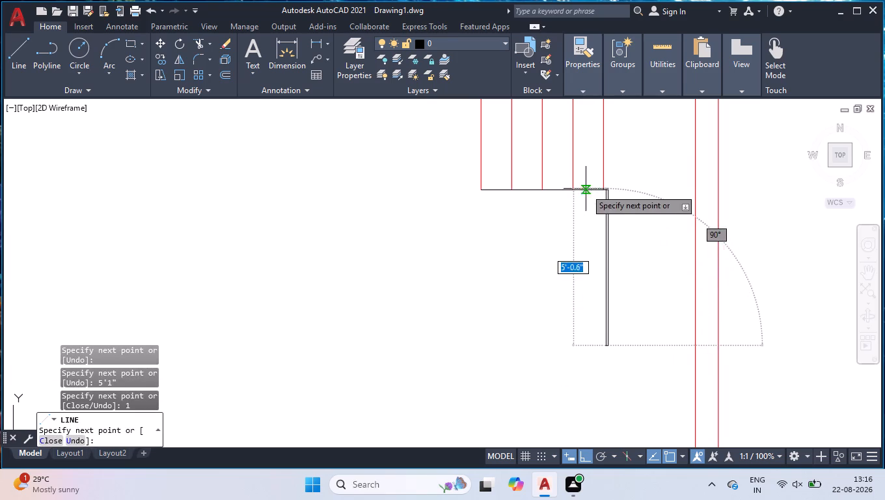
scroll(586, 187, "up", 4)
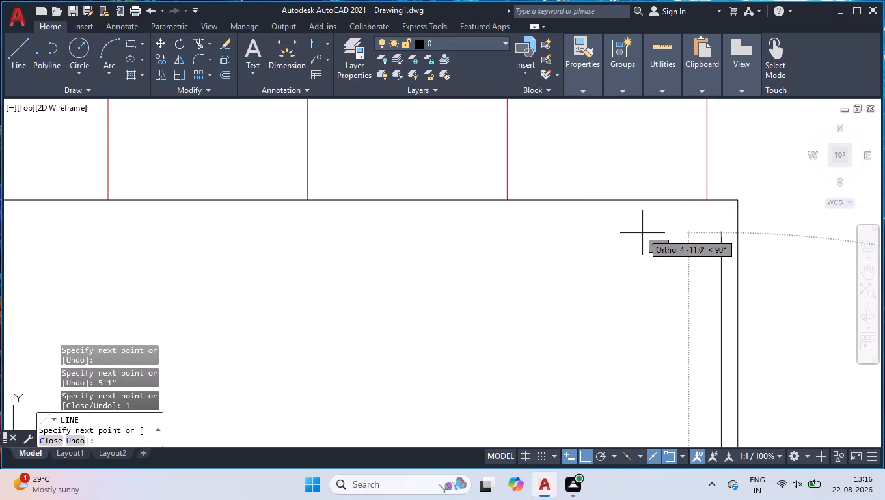
type("5'")
key("Return")
Continue the outline left to the group's first vertical line, 1" beyond it, 1" up, and back to the group's lower-left corner.
scroll(424, 183, "down", 2)
scroll(156, 186, "up", 4)
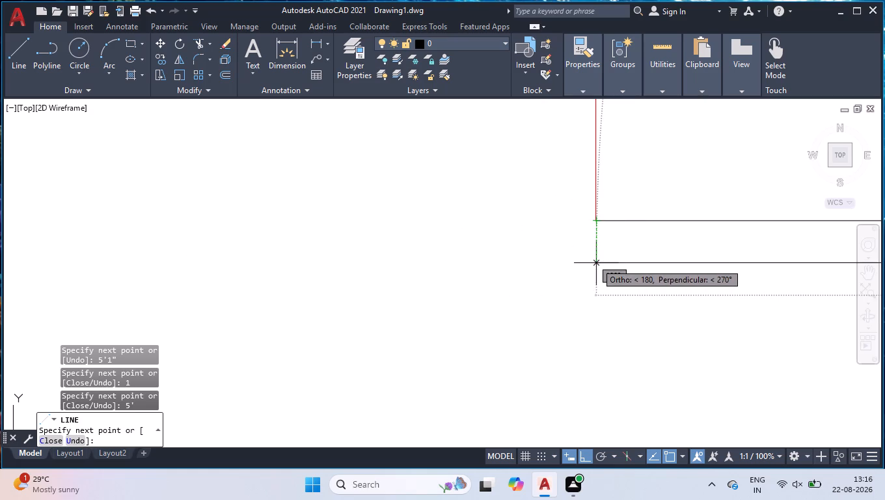
left_click(596, 263)
key("1")
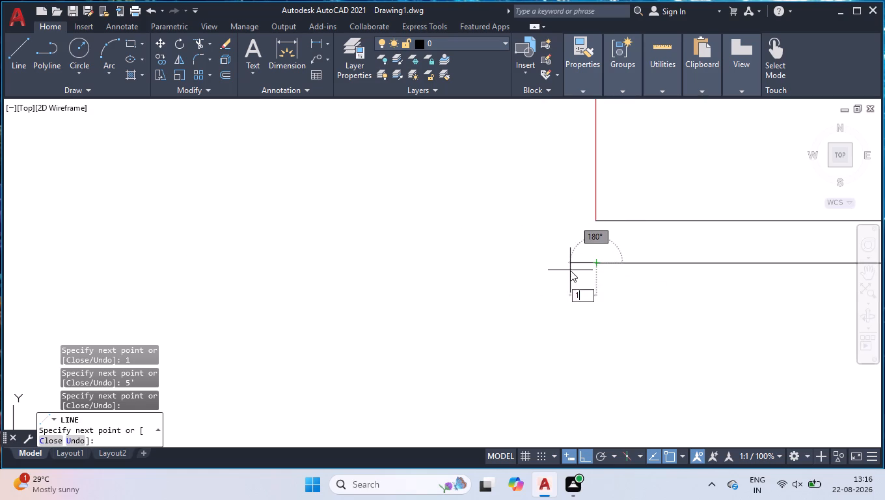
key("Return")
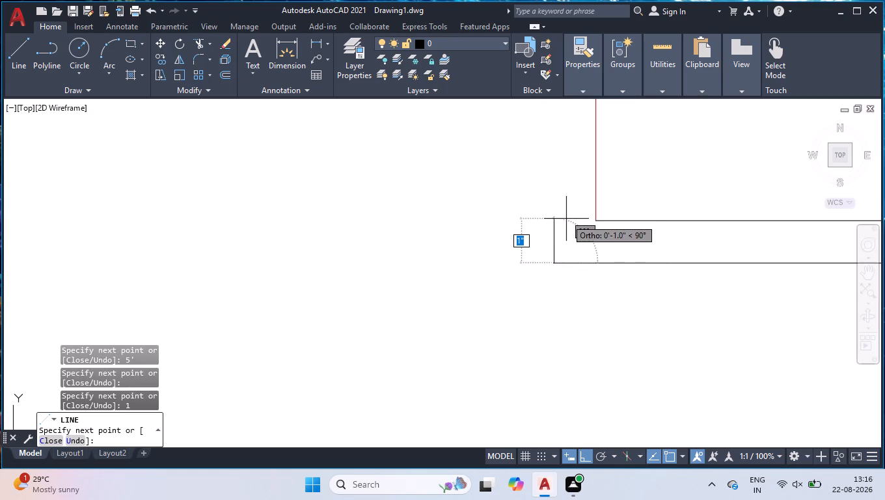
key("1")
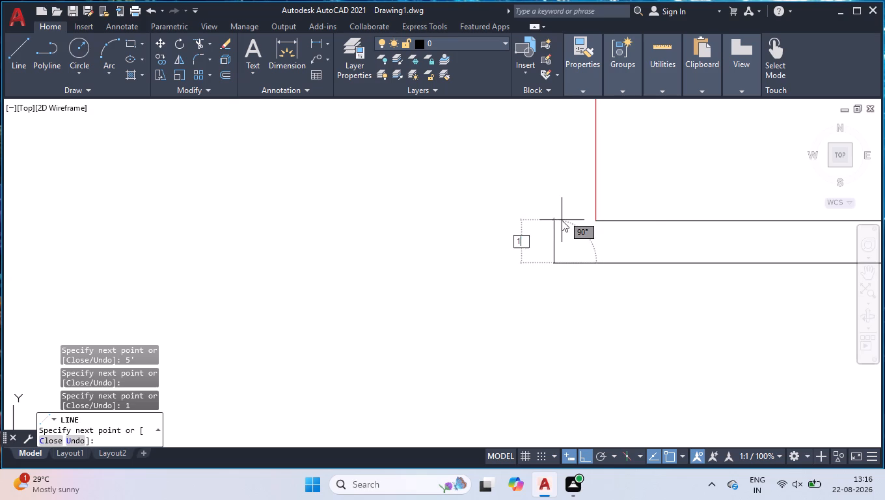
key("Return")
left_click(599, 220)
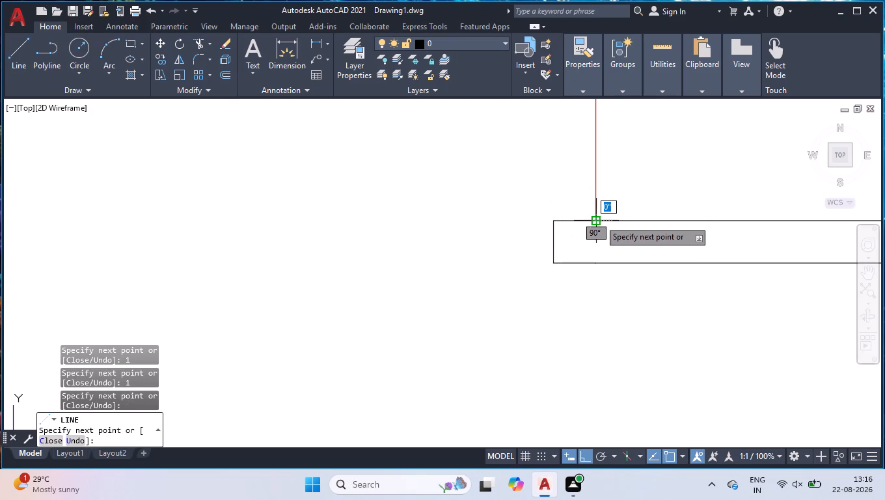
key("Return")
scroll(590, 208, "down", 7)
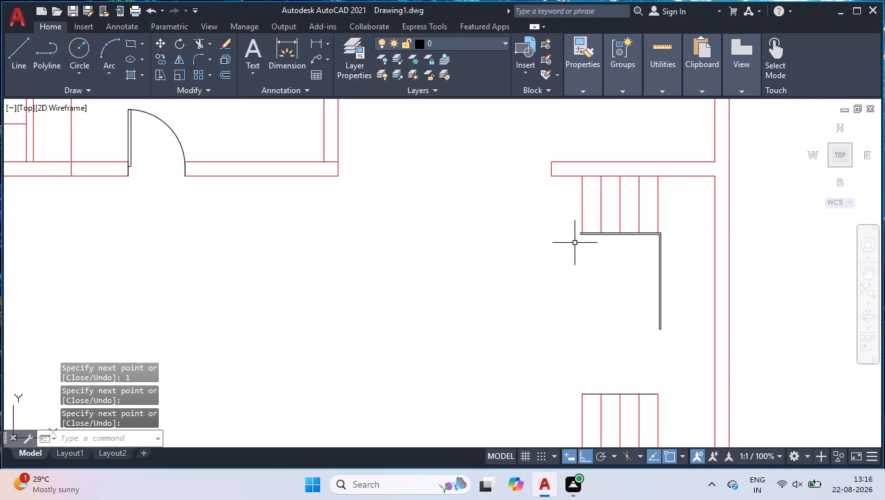
Change the color of the L-shaped double outline below the upper group of lines to yellow.
left_click(690, 262)
left_click(607, 310)
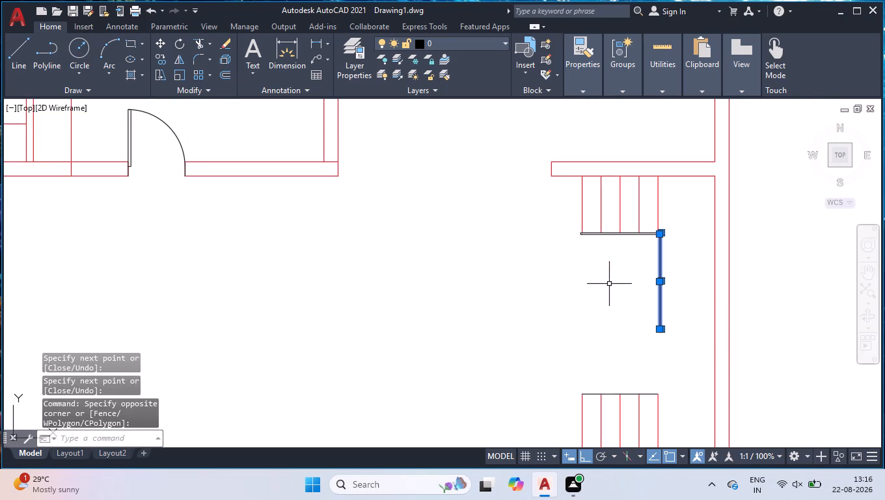
scroll(609, 275, "up", 4)
scroll(595, 247, "down", 4)
scroll(612, 217, "up", 3)
left_click_drag(666, 212, 664, 218)
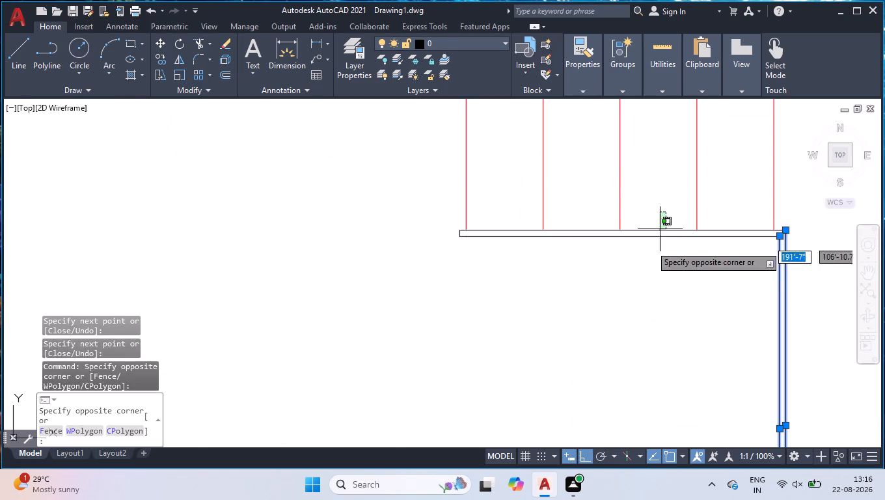
left_click(636, 273)
scroll(446, 228, "up", 4)
scroll(542, 262, "up", 3)
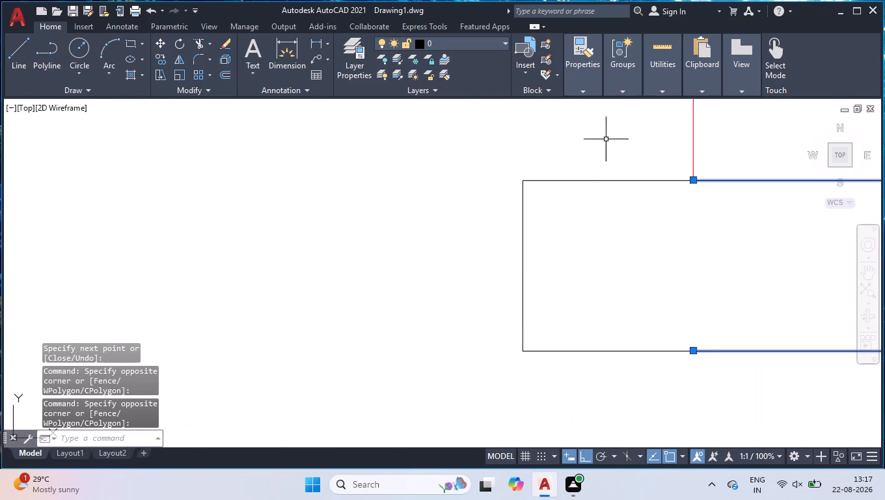
left_click(607, 130)
left_click(476, 424)
scroll(545, 309, "down", 6)
scroll(645, 296, "down", 3)
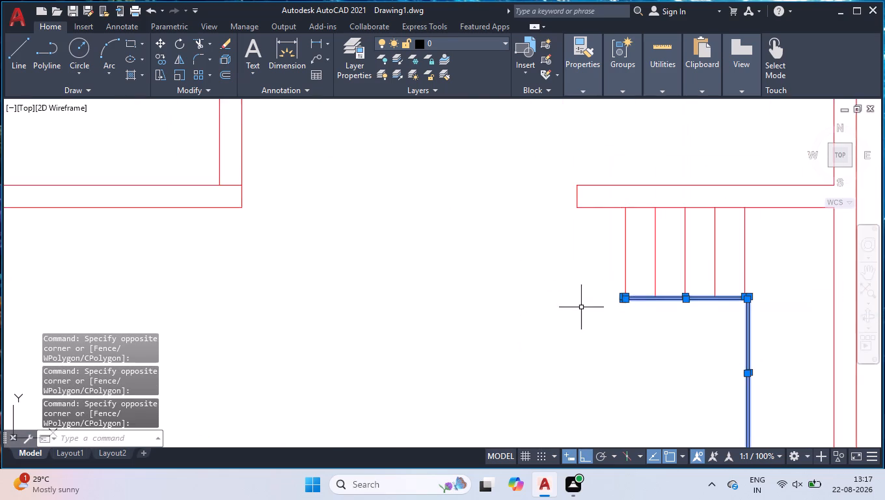
scroll(776, 293, "down", 2)
scroll(782, 363, "up", 3)
scroll(719, 313, "up", 5)
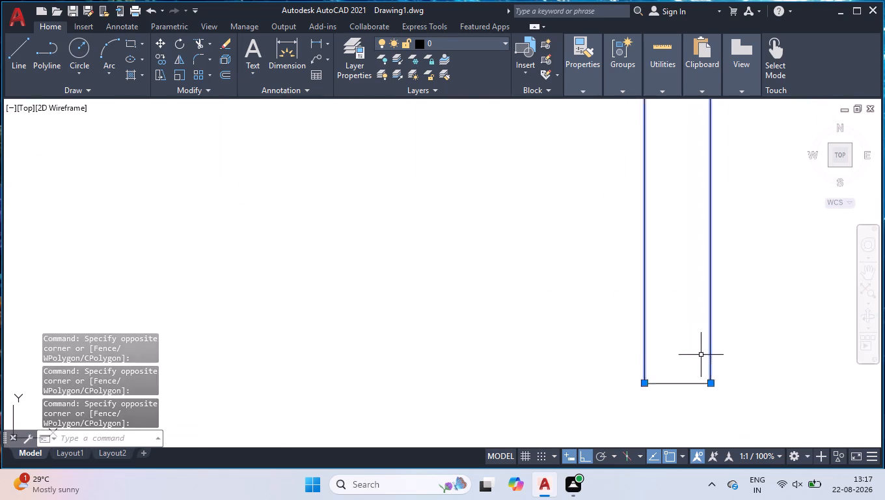
scroll(701, 355, "up", 2)
left_click_drag(687, 356, 682, 365)
left_click(651, 424)
scroll(628, 301, "down", 8)
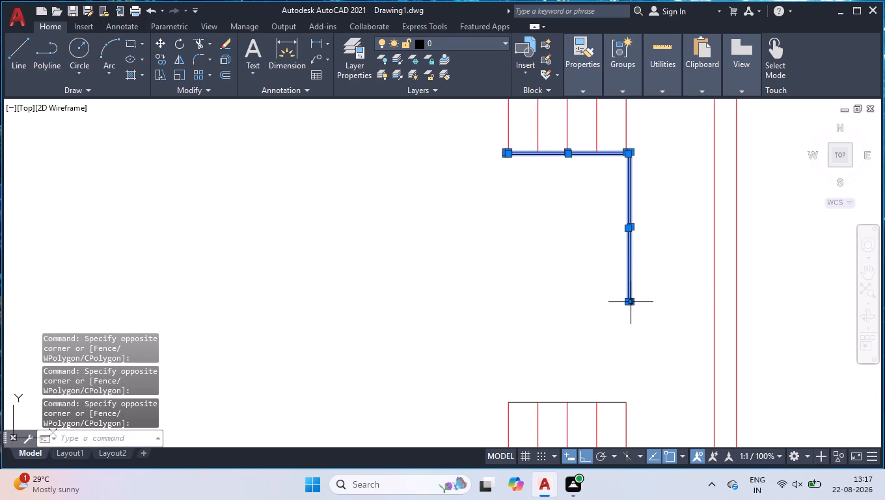
key("ctrl+1")
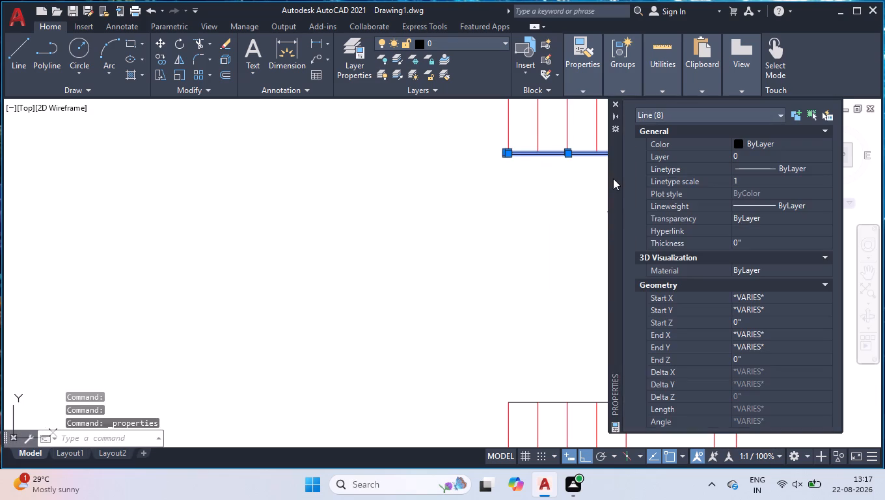
left_click(751, 148)
left_click(759, 146)
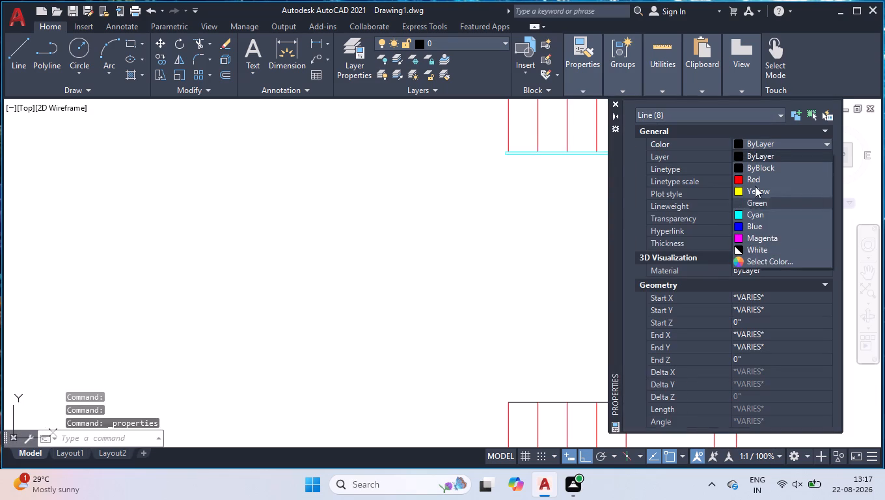
left_click(754, 190)
left_click(619, 104)
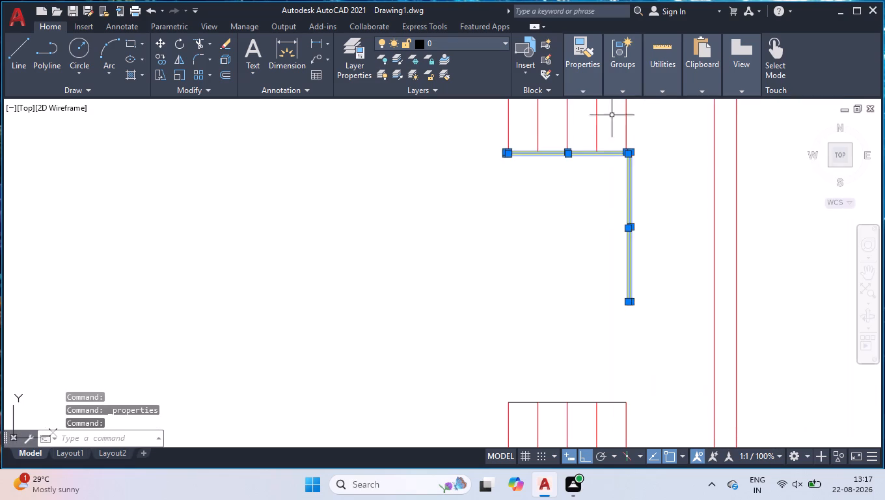
scroll(616, 226, "down", 5)
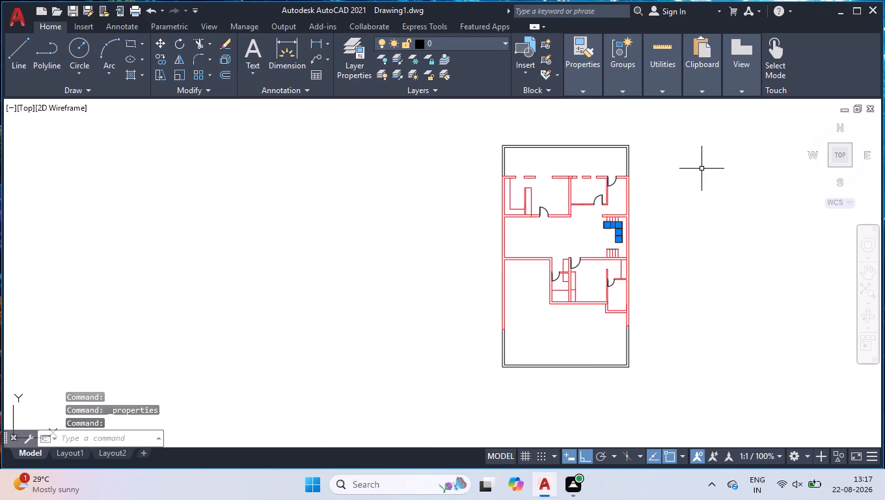
left_click(701, 169, "shift")
left_click(386, 298, "shift")
Erase the short black segment at the outline's outer corner and extend the upper horizontal yellow line to the outer vertical line.
scroll(569, 248, "up", 1)
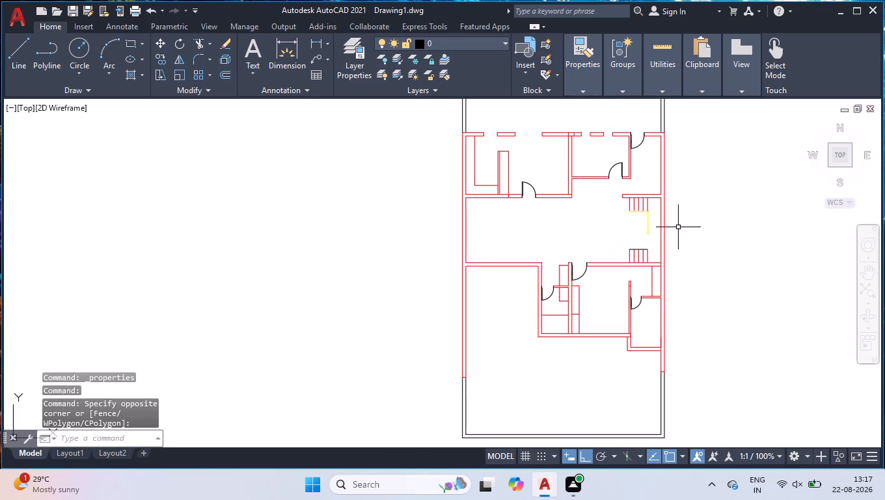
scroll(677, 223, "up", 4)
scroll(554, 242, "down", 1)
scroll(515, 180, "up", 3)
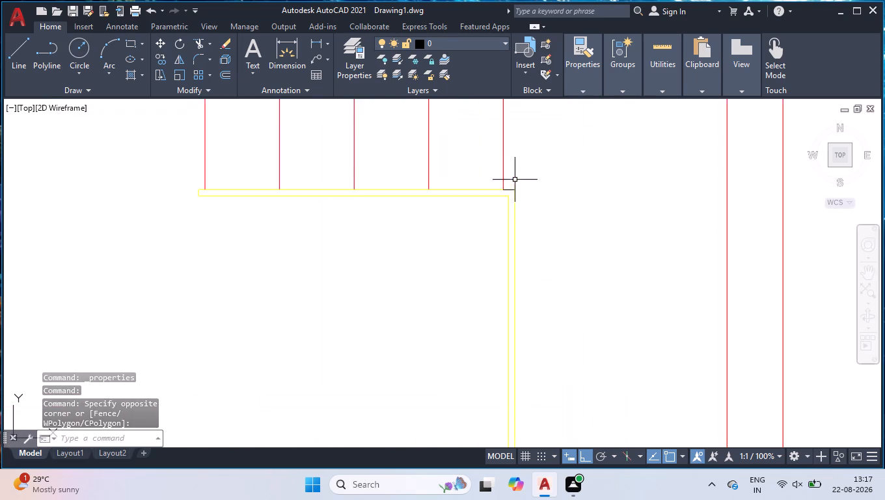
scroll(503, 197, "up", 3)
left_click(542, 168)
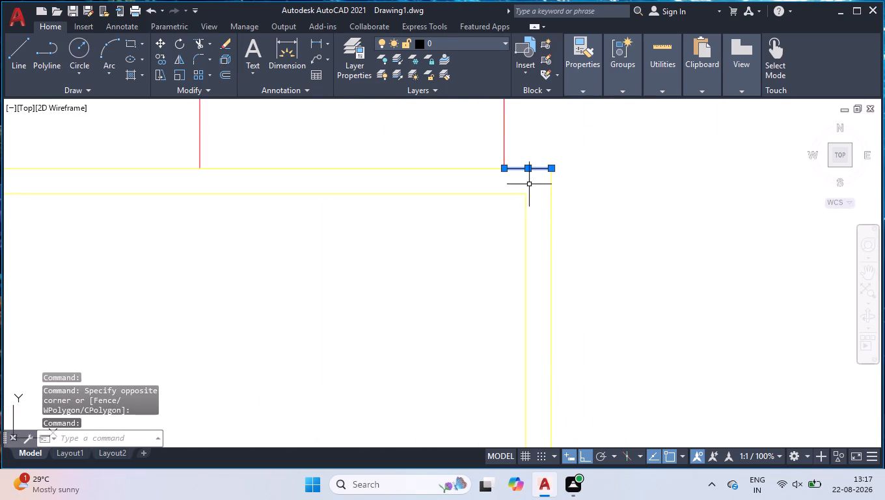
key("Delete")
type("ex")
key("Return")
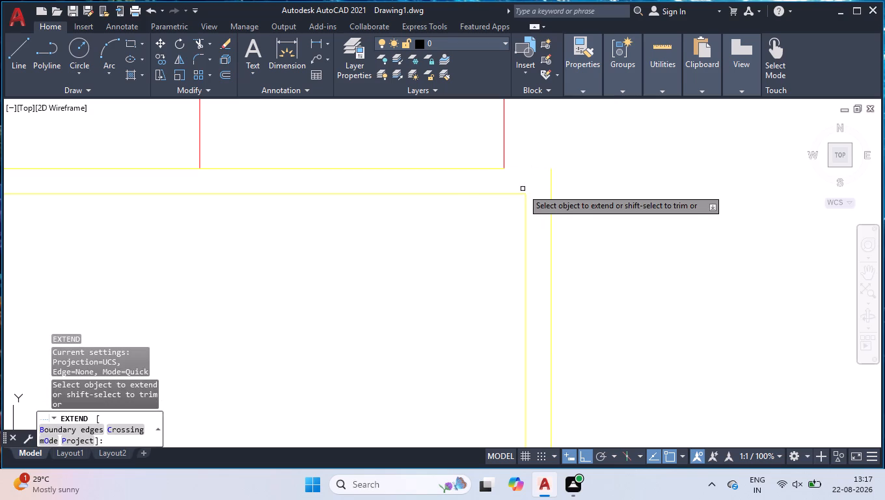
left_click(465, 169)
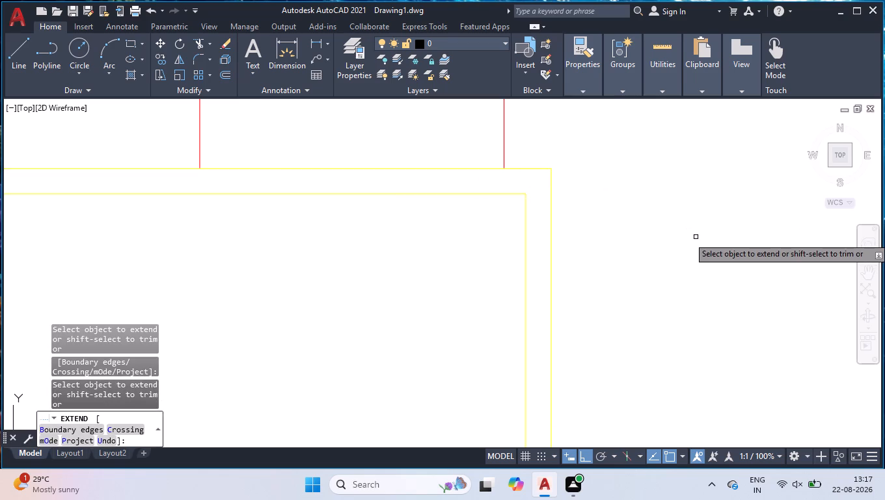
key("Return")
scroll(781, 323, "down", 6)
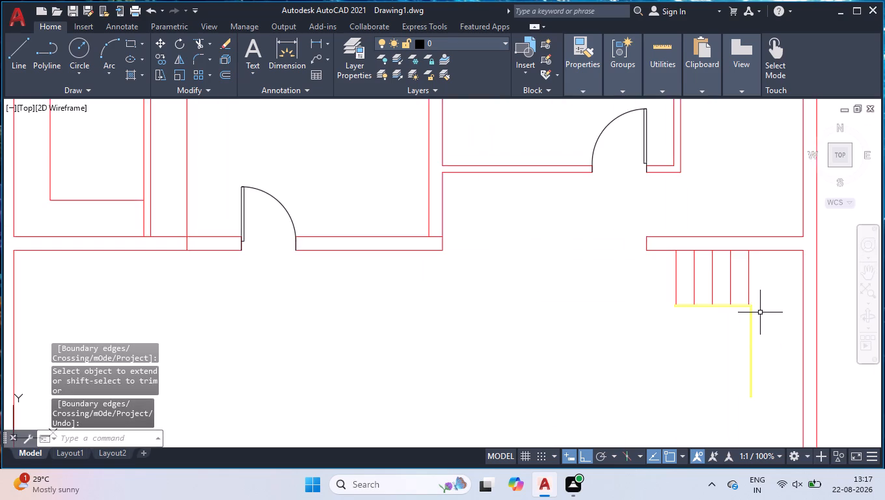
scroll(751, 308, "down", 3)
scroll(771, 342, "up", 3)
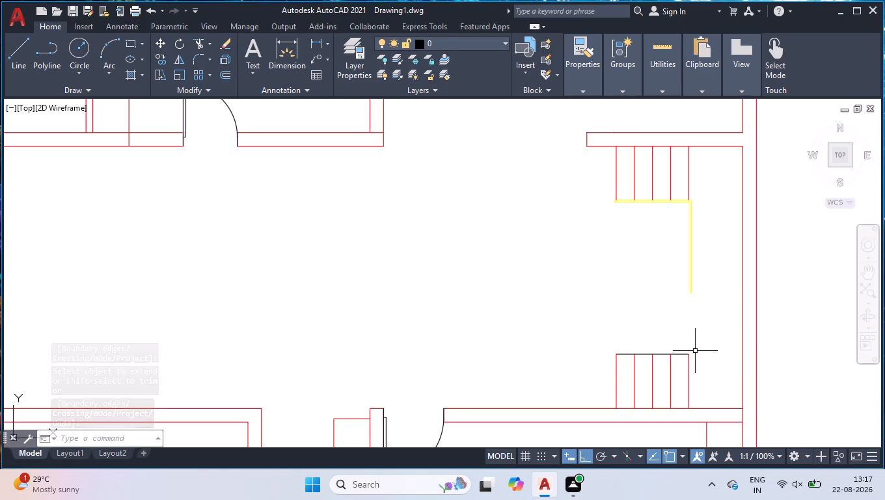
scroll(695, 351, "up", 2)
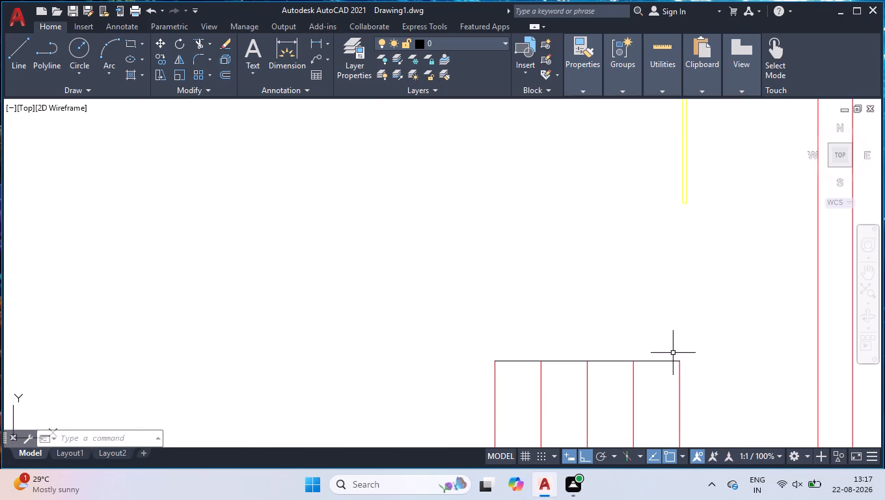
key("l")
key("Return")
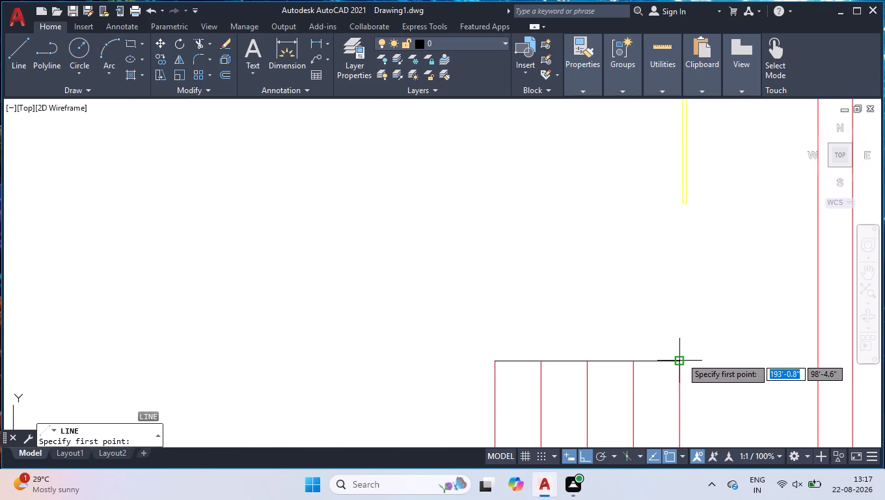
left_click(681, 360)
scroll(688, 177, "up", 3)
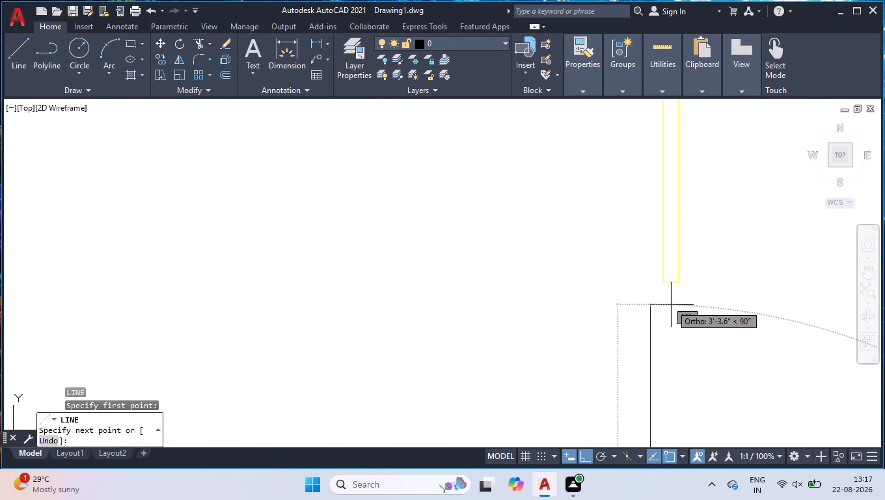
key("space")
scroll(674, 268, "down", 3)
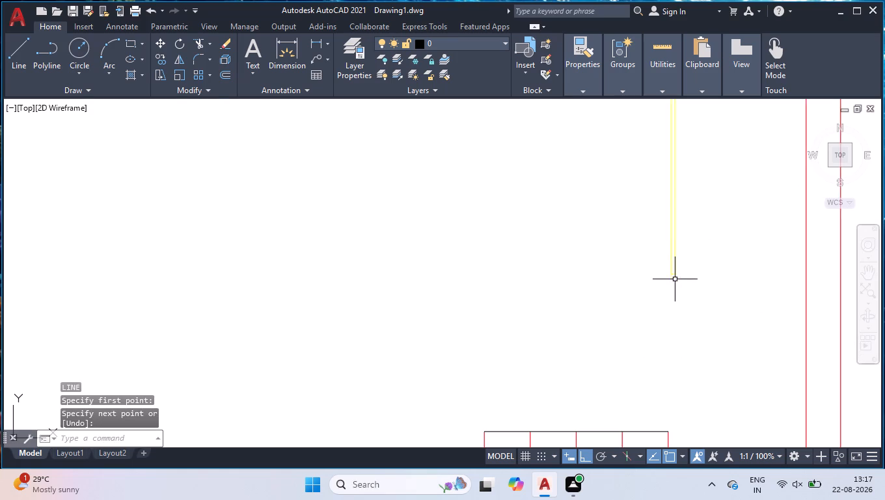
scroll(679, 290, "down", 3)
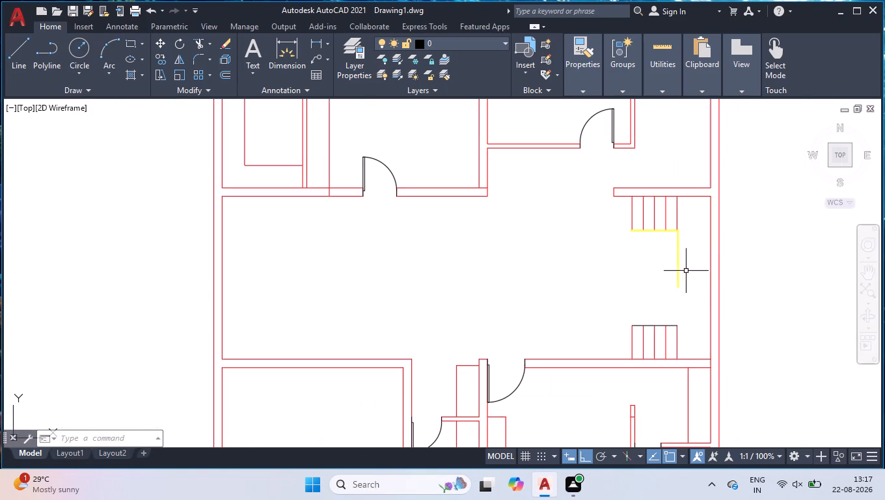
Shift the inner vertical yellow line of the staircase outline 1" toward the hall.
scroll(682, 266, "up", 3)
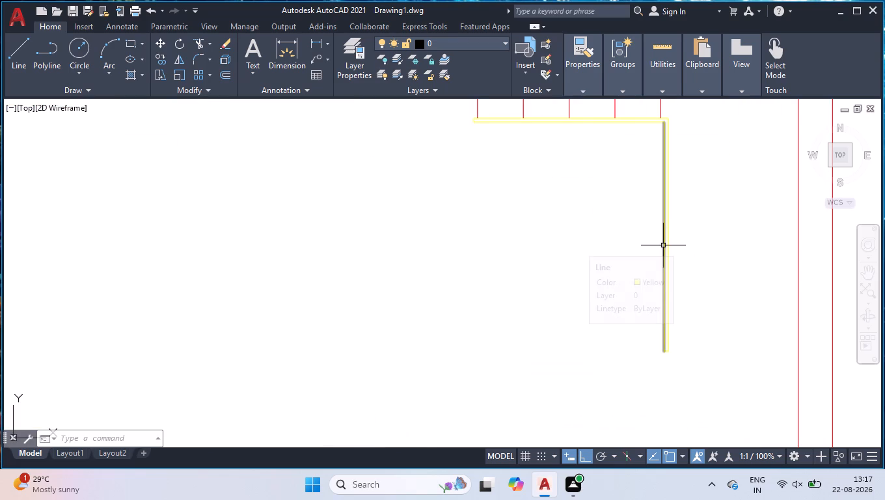
left_click(663, 245)
left_click(664, 238)
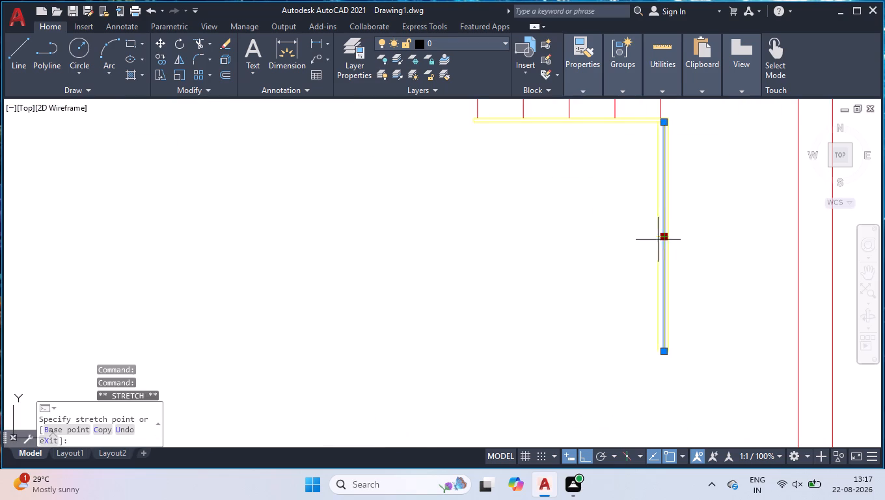
key("1")
key("Return")
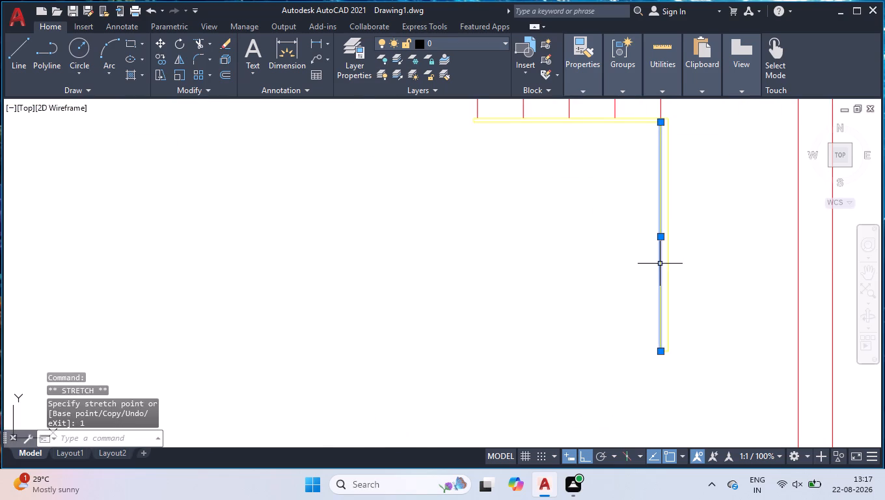
scroll(668, 267, "down", 2)
left_click(692, 242, "shift")
left_click(598, 287, "shift")
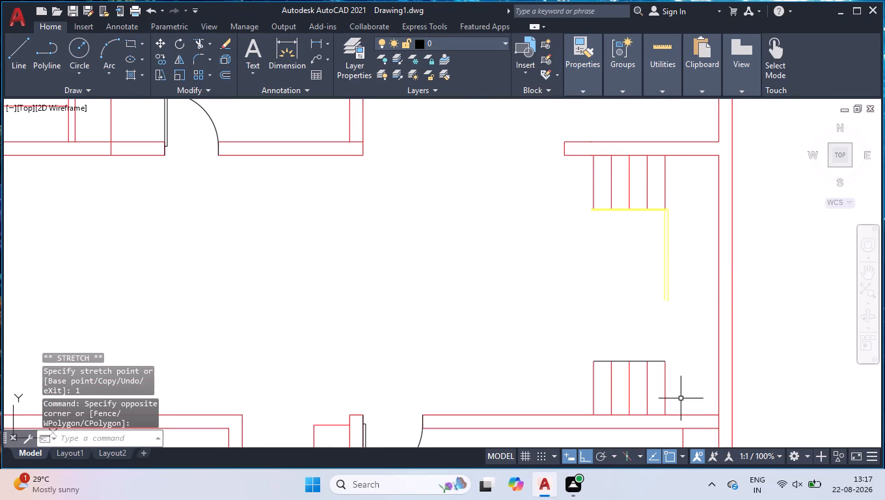
Draw a vertical line from the lower stair group's top-right corner up to the lower end of the inner vertical yellow line.
key("l")
key("Return")
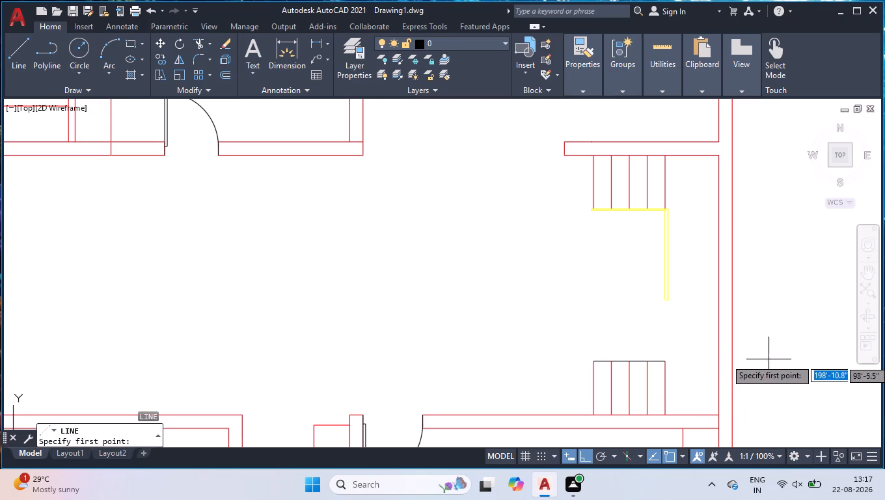
scroll(698, 337, "up", 2)
left_click(612, 403)
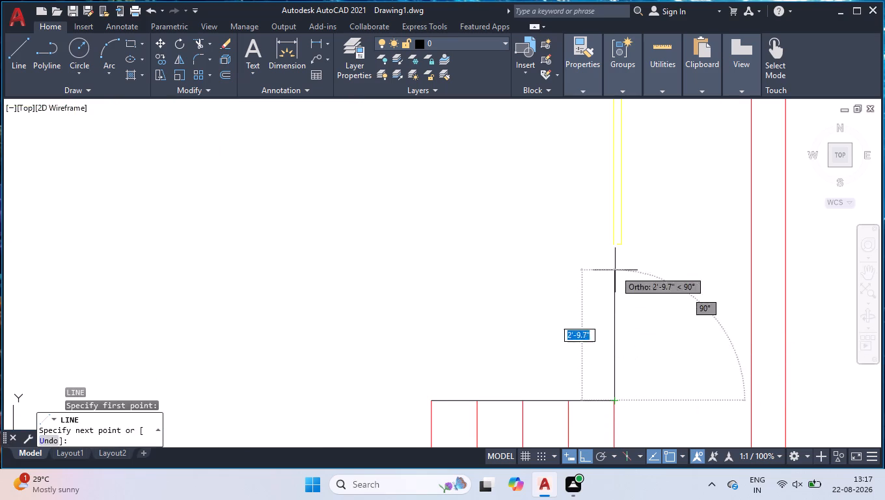
scroll(611, 243, "up", 3)
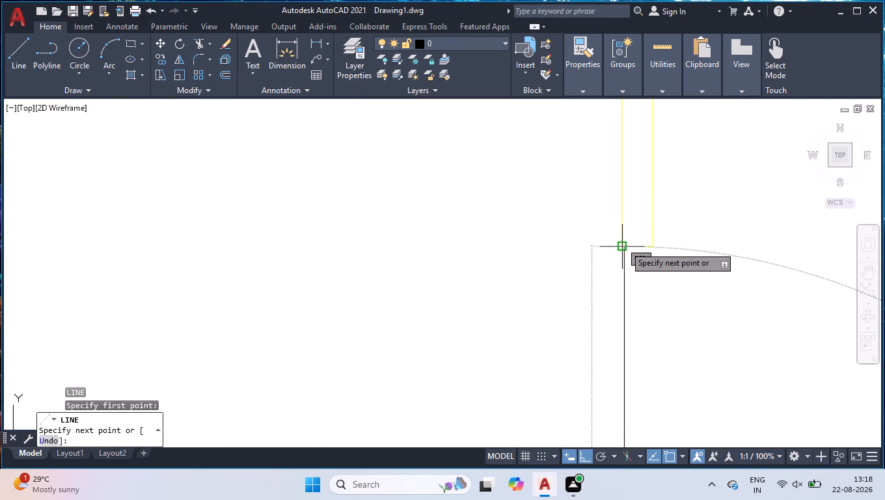
left_click(624, 246)
key("space")
Extend the short yellow line closing the outline's lower end to the inner vertical yellow line.
type("ex\\")
key("BackSpace")
key("Return")
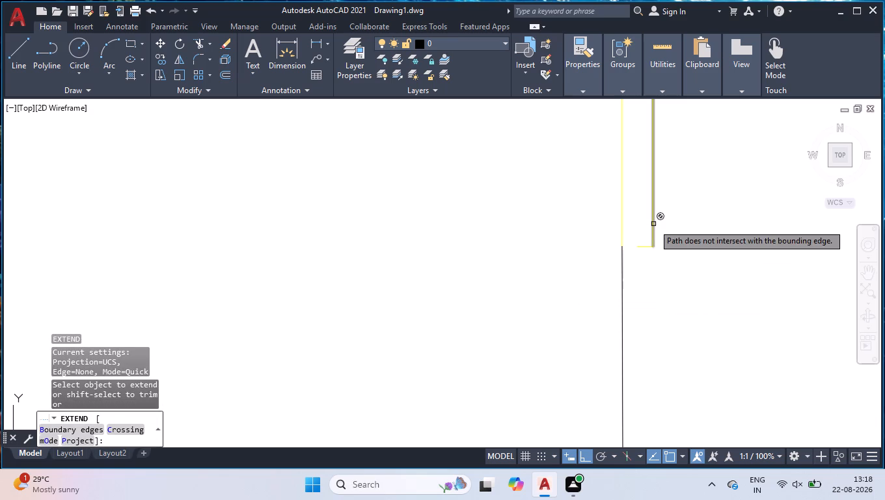
left_click(642, 248)
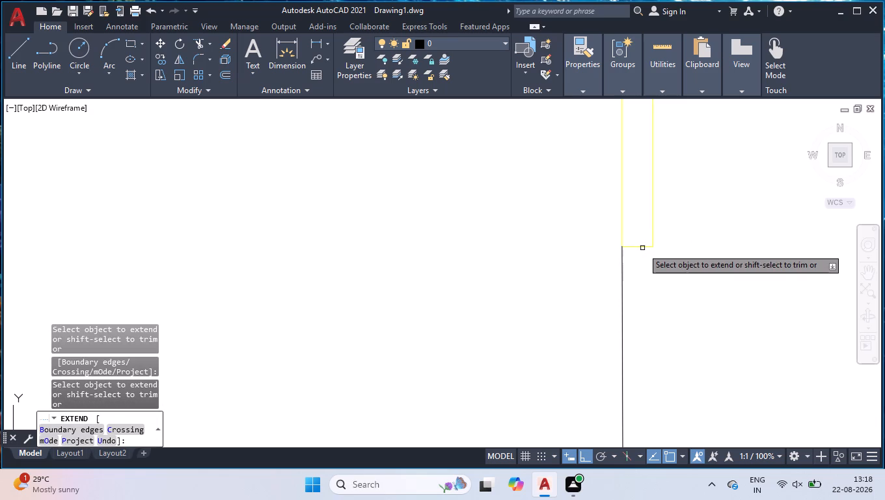
key("Return")
Load the ACAD_ISO02W100 ISO dash linetype into the drawing.
scroll(643, 298, "down", 2)
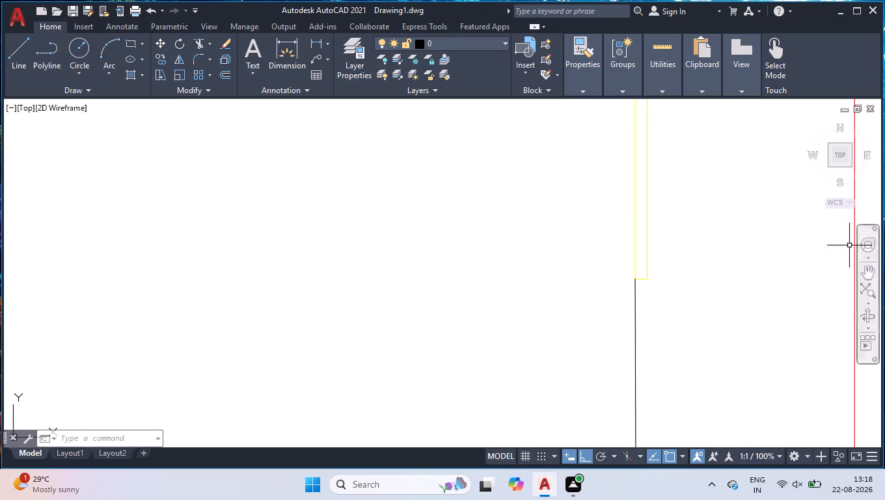
scroll(597, 259, "down", 4)
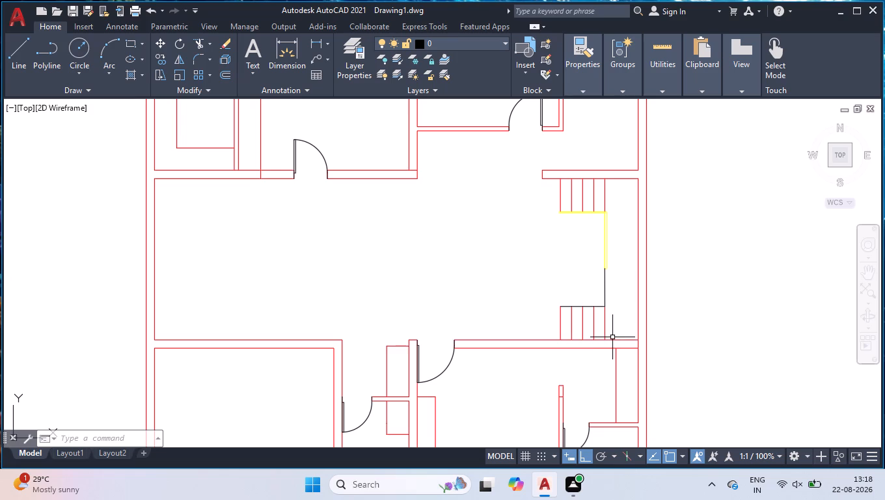
scroll(601, 324, "up", 2)
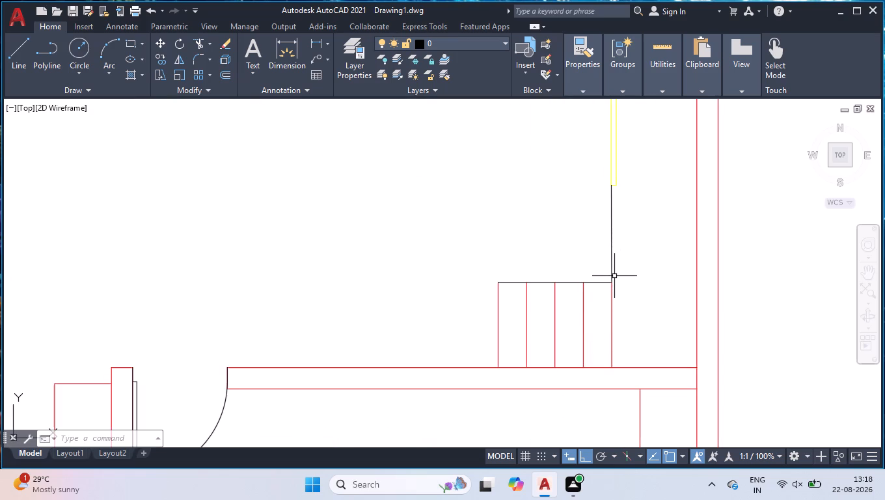
key("l")
key("t")
key("Return")
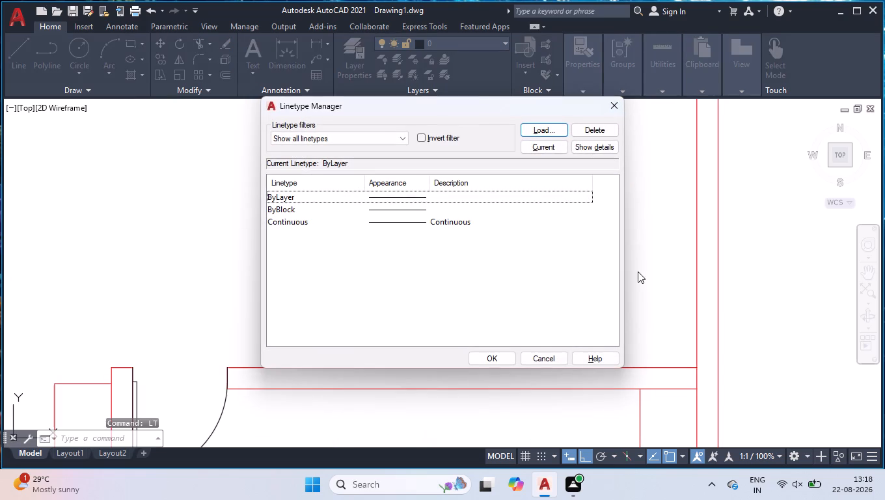
left_click(534, 129)
left_click(455, 222)
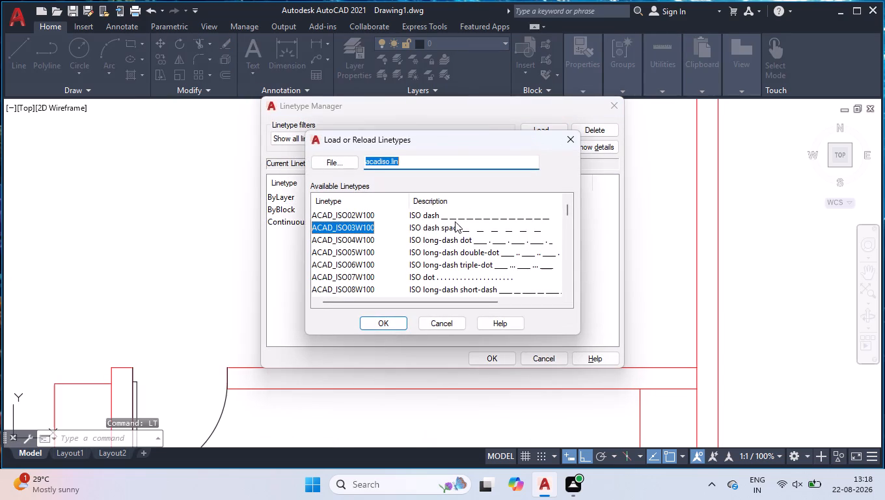
left_click(456, 219)
left_click(388, 320)
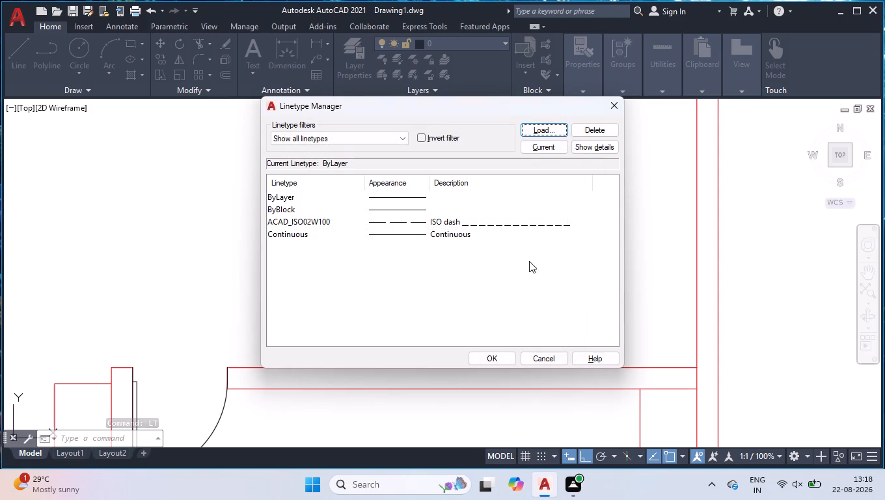
left_click(491, 358)
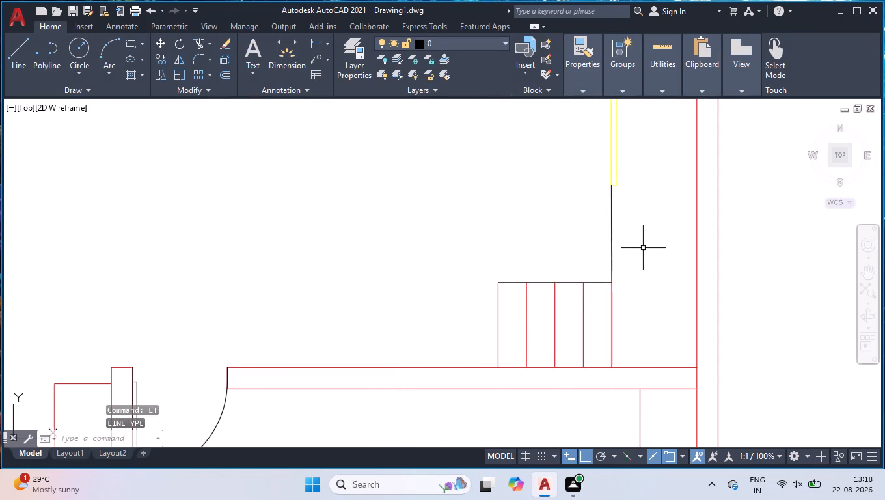
Trim the end of the lower horizontal yellow line that overshoots the inner vertical line at the outline's corner.
scroll(644, 243, "down", 2)
scroll(652, 150, "up", 2)
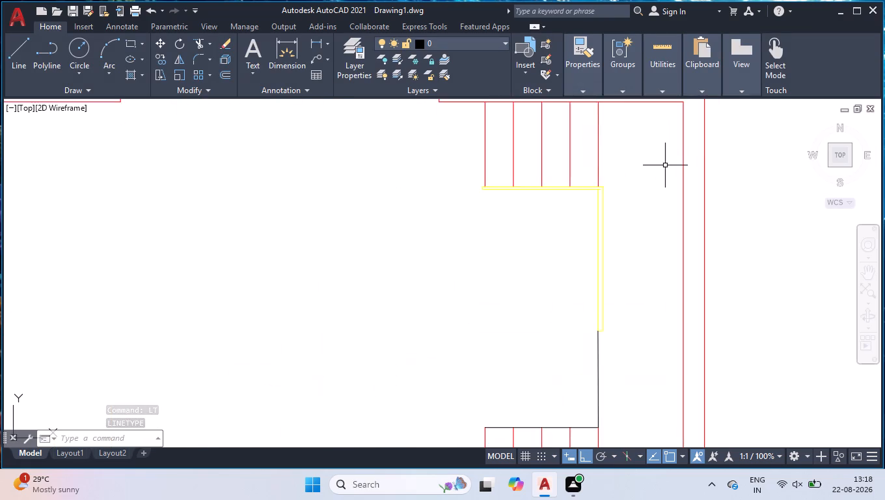
scroll(668, 165, "up", 2)
scroll(491, 225, "up", 2)
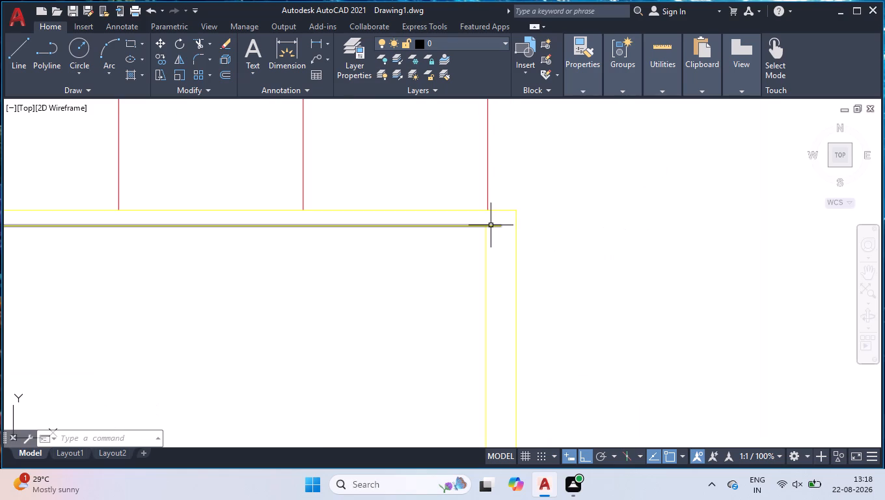
type("tr")
key("Return")
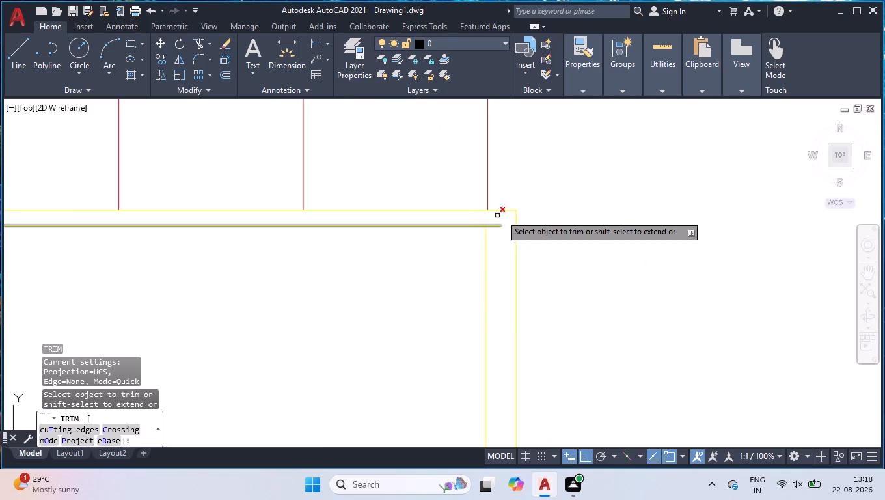
left_click(498, 225)
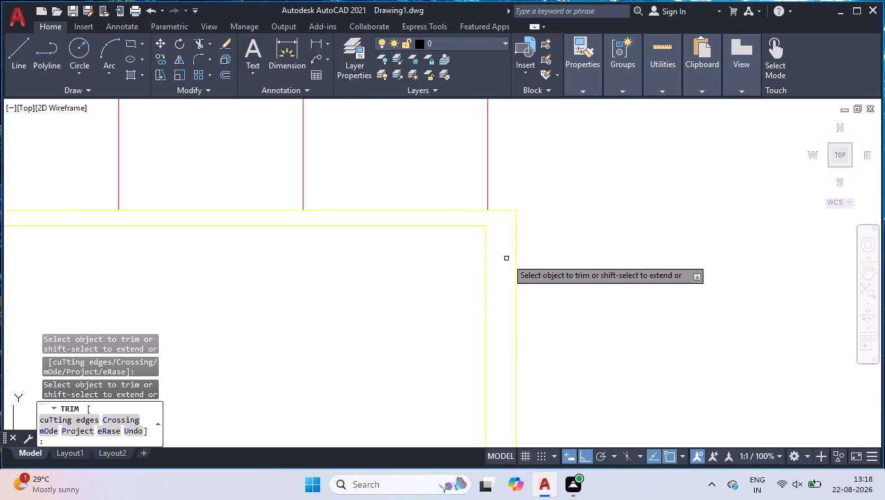
key("Return")
Draw a horizontal line about 2'10" long from the outer vertical yellow line, level with the inner corner, to the right-hand wall.
key("l")
key("Return")
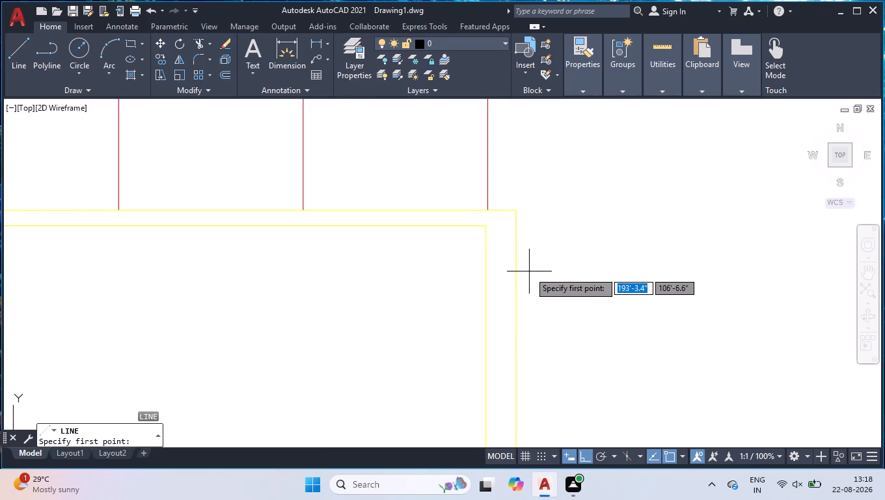
left_click(519, 223)
scroll(582, 248, "down", 4)
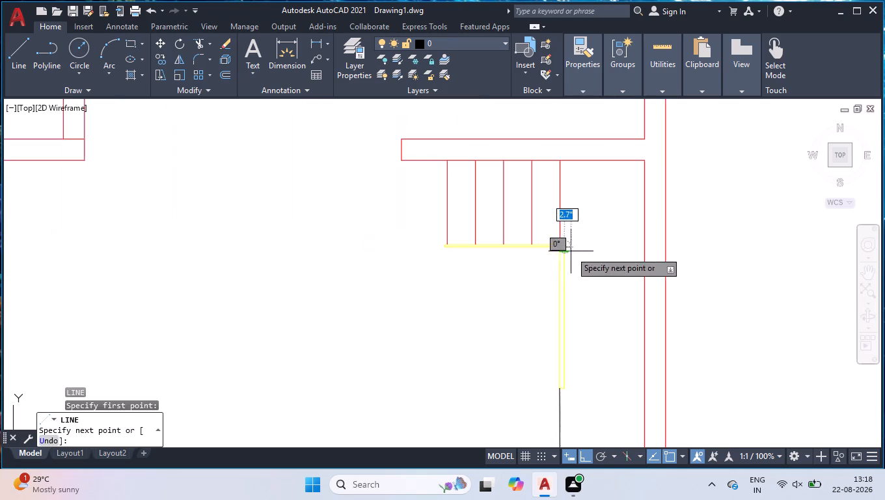
left_click(643, 249)
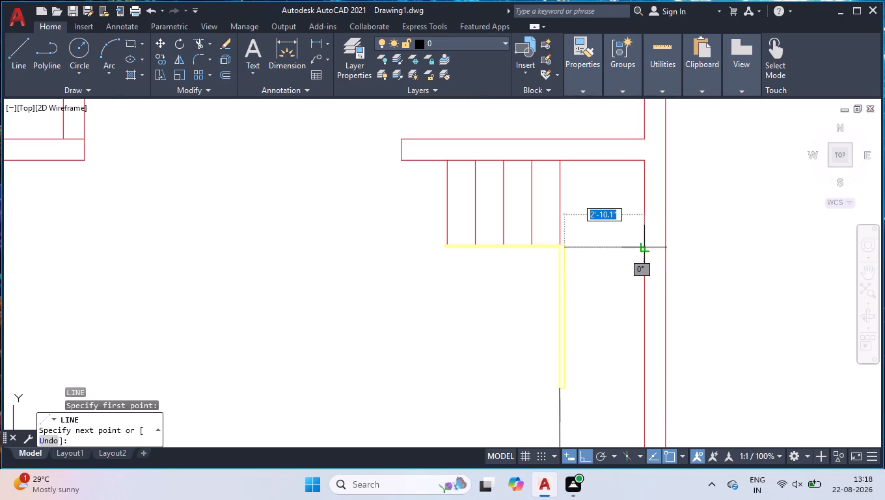
key("space")
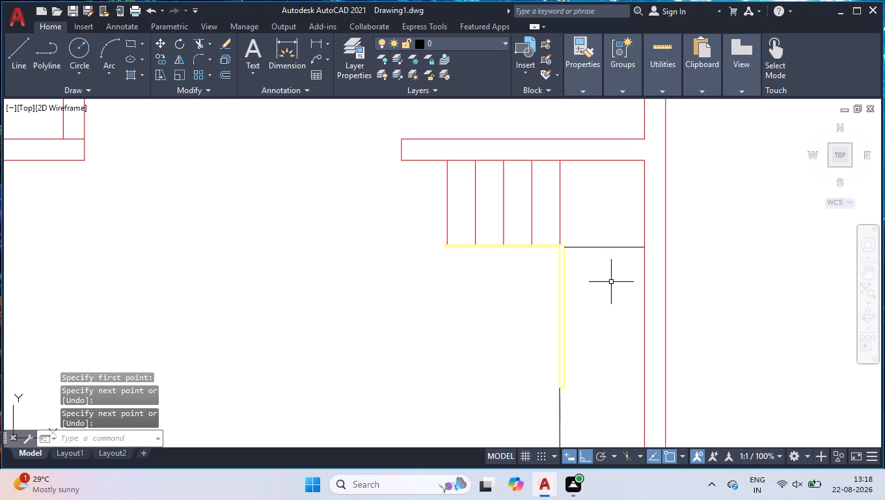
Offset the new horizontal line downward five times at 1' spacing, between the yellow outline and the right-hand wall.
scroll(533, 258, "down", 2)
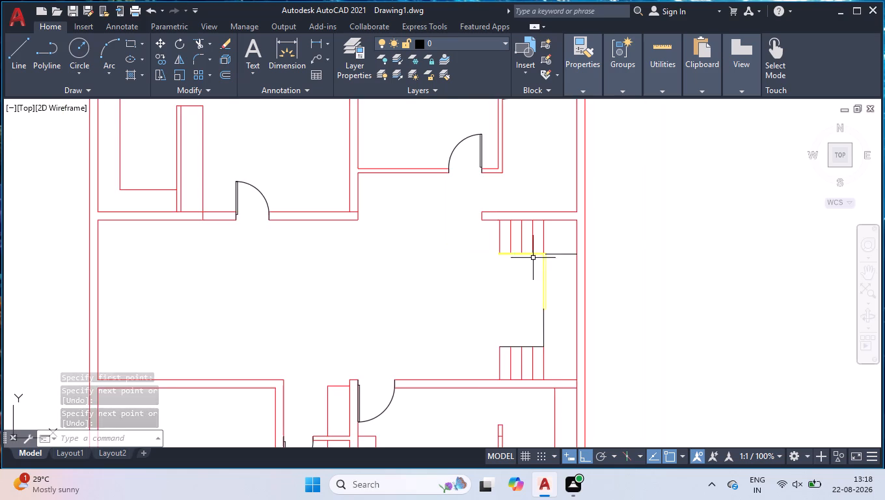
scroll(565, 368, "up", 2)
scroll(567, 366, "down", 1)
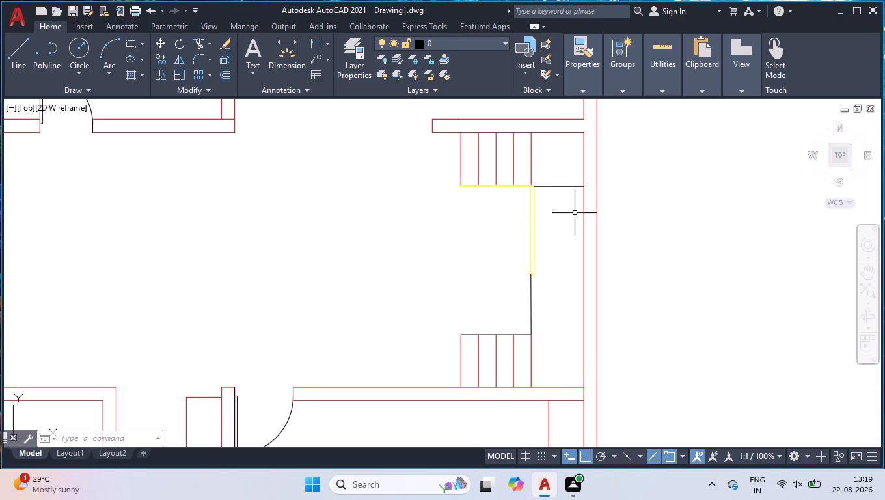
type("off")
key("Return")
type("1'")
key("Return")
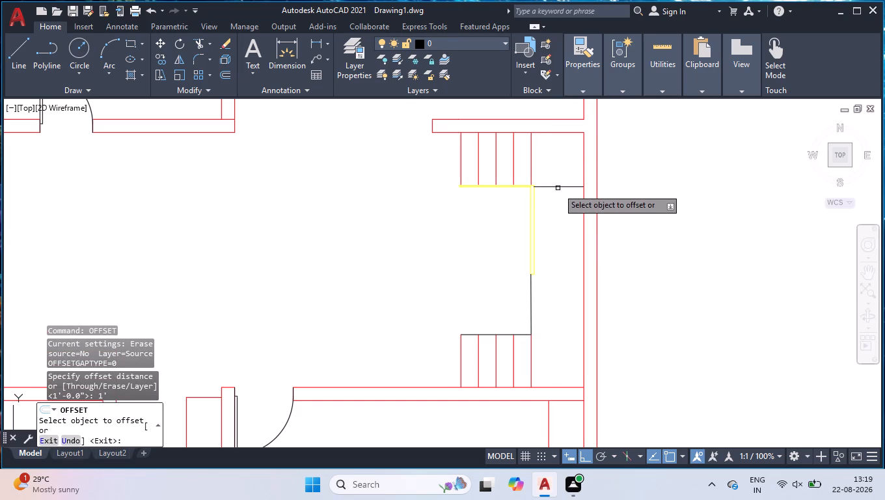
left_click(558, 187)
left_click(558, 206)
left_click(560, 204)
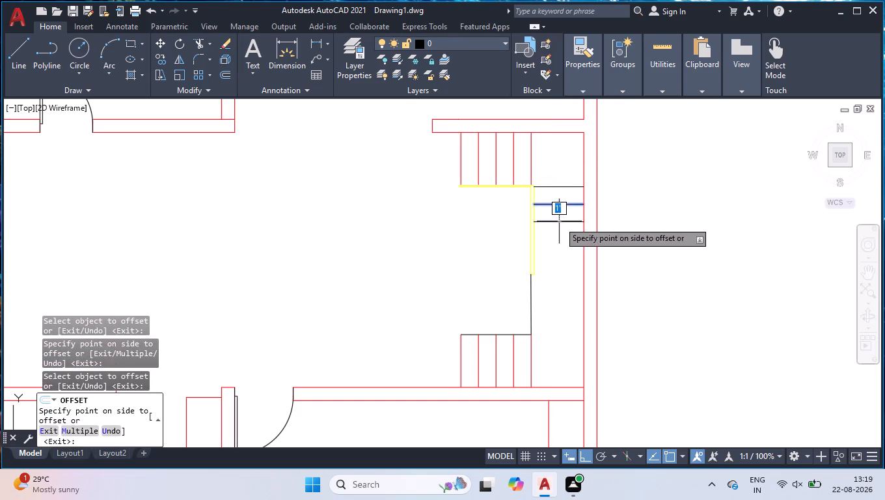
left_click(559, 221)
left_click(560, 223)
left_click(556, 235)
left_click(561, 239)
left_click(562, 250)
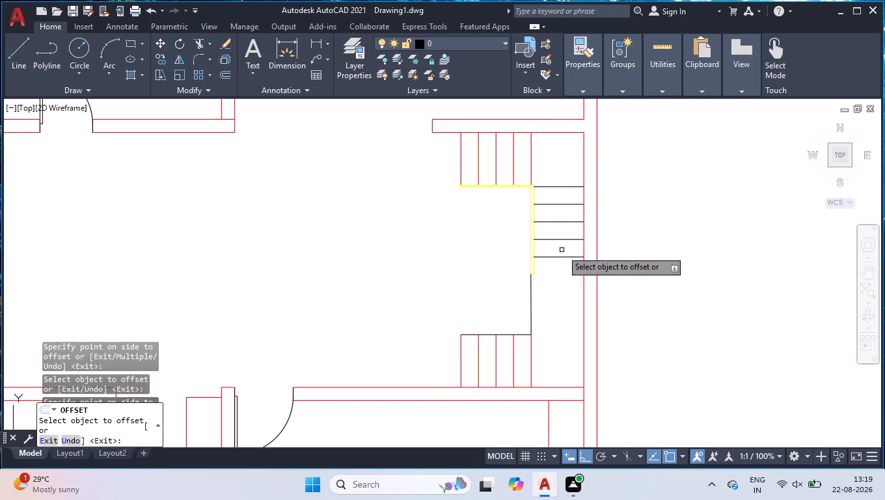
left_click(560, 255)
left_click(559, 281)
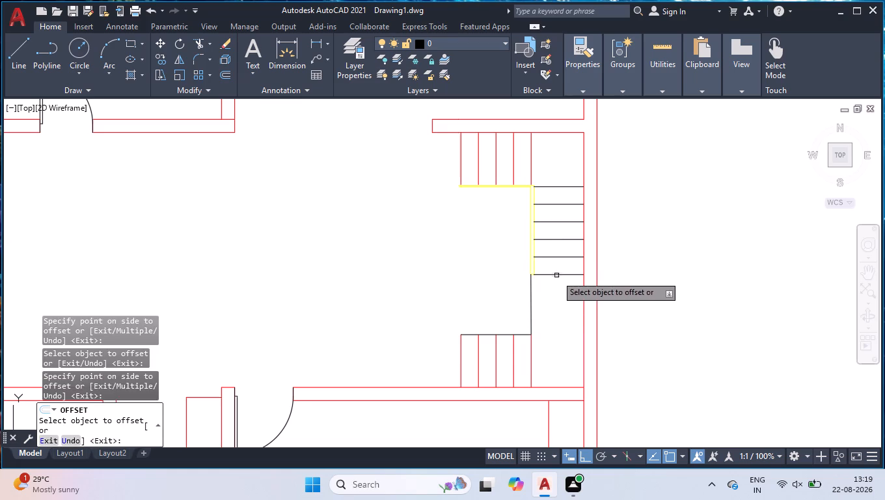
Offset the lowest right-hand stair line downward three more times at 1' spacing, each time from the newest line.
left_click(556, 274)
left_click(558, 296)
left_click(556, 292)
left_click(553, 301)
left_click(554, 309)
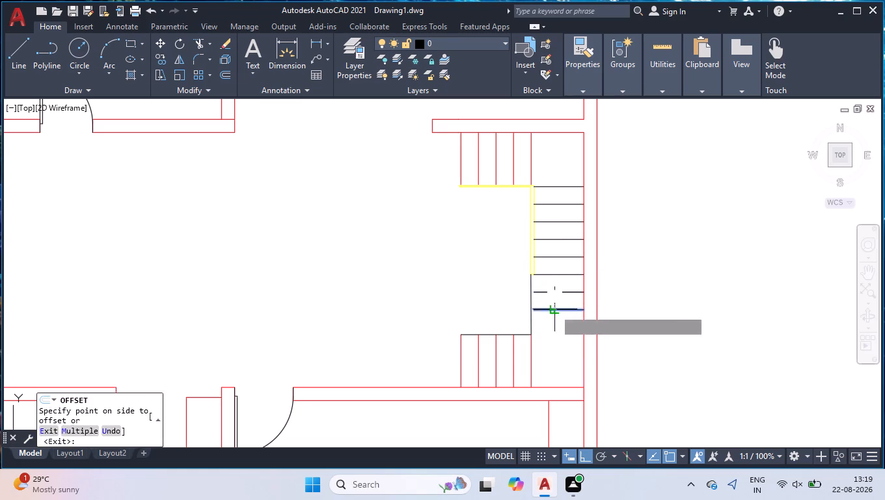
left_click(549, 319)
scroll(549, 337, "up", 1)
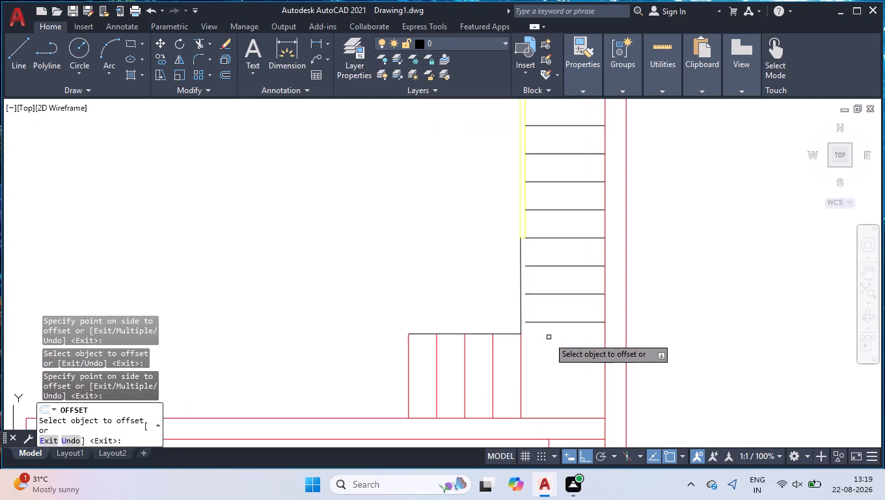
scroll(549, 337, "up", 2)
scroll(549, 336, "down", 2)
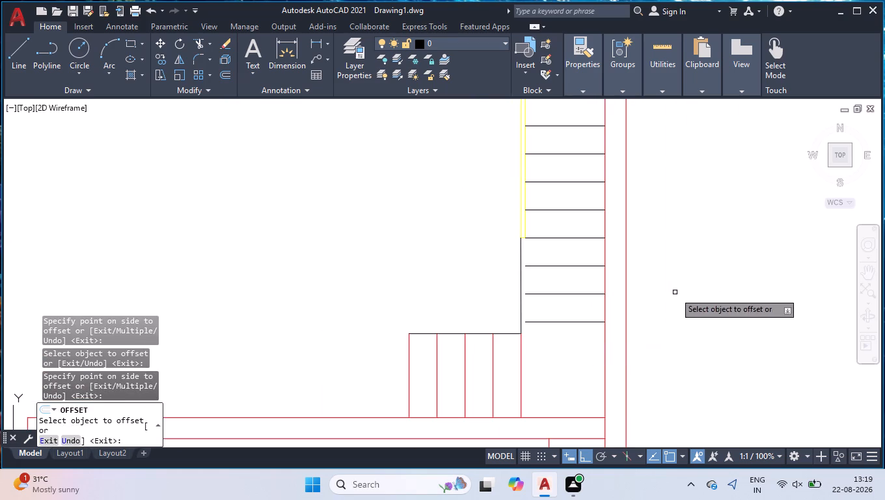
key("Return")
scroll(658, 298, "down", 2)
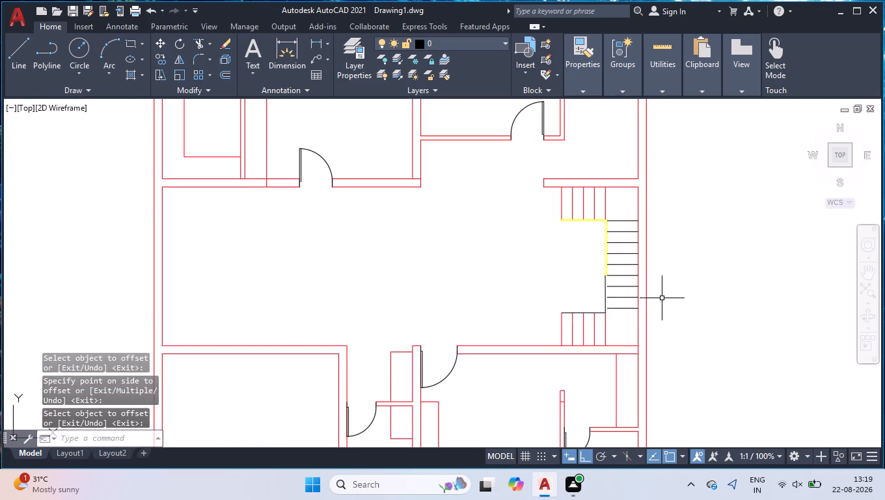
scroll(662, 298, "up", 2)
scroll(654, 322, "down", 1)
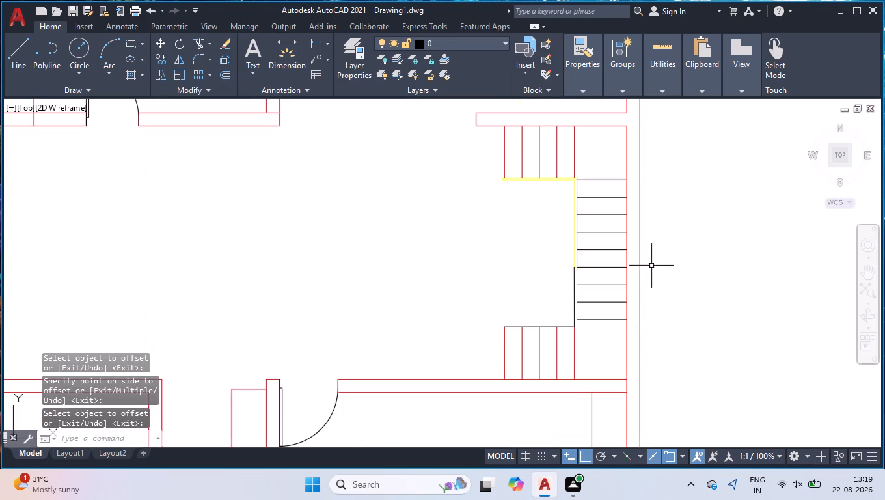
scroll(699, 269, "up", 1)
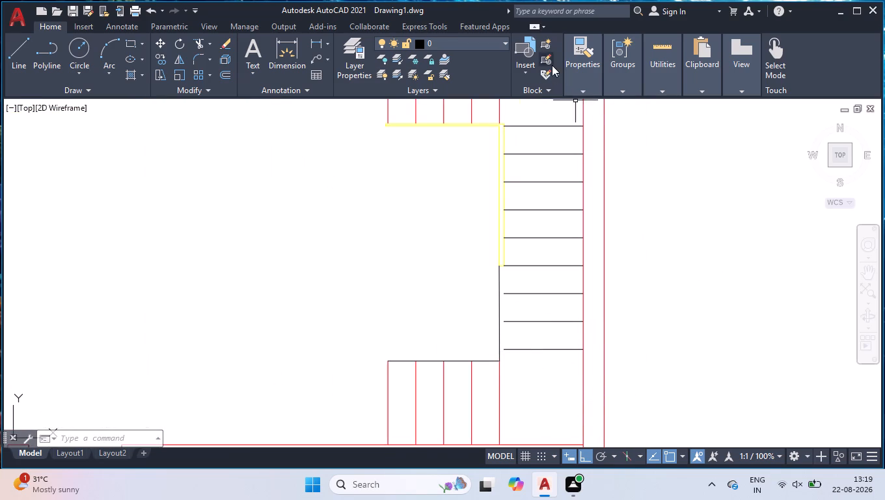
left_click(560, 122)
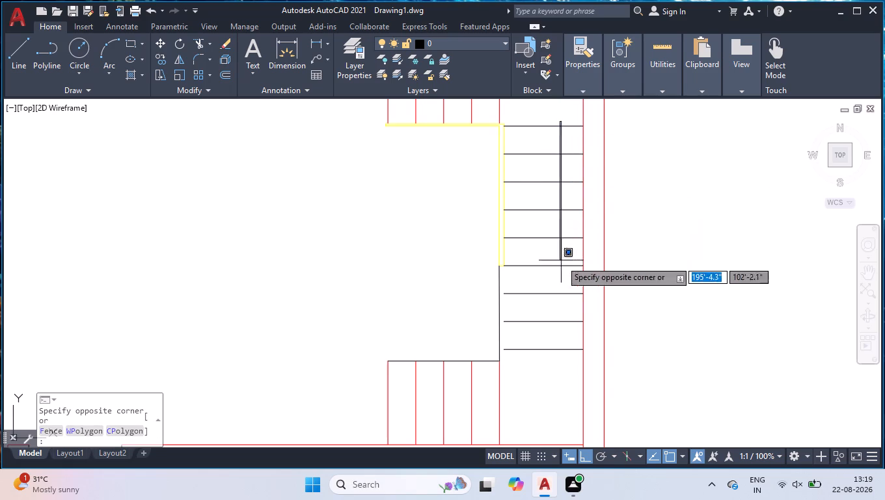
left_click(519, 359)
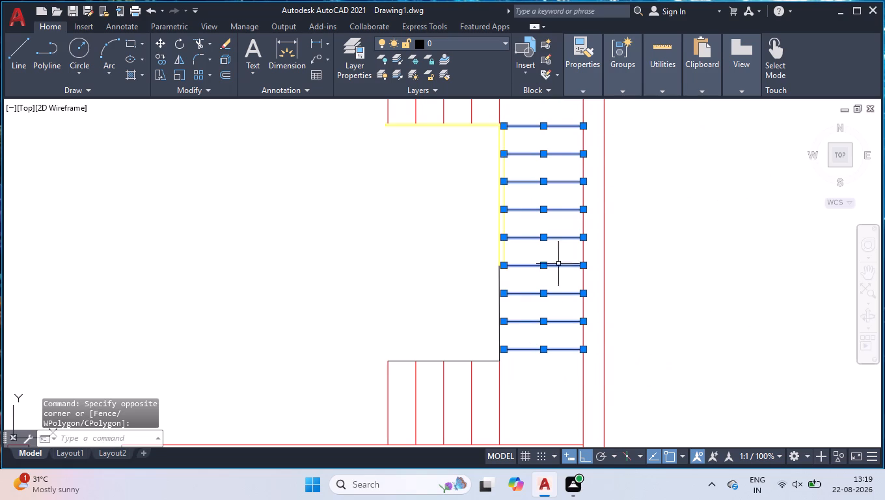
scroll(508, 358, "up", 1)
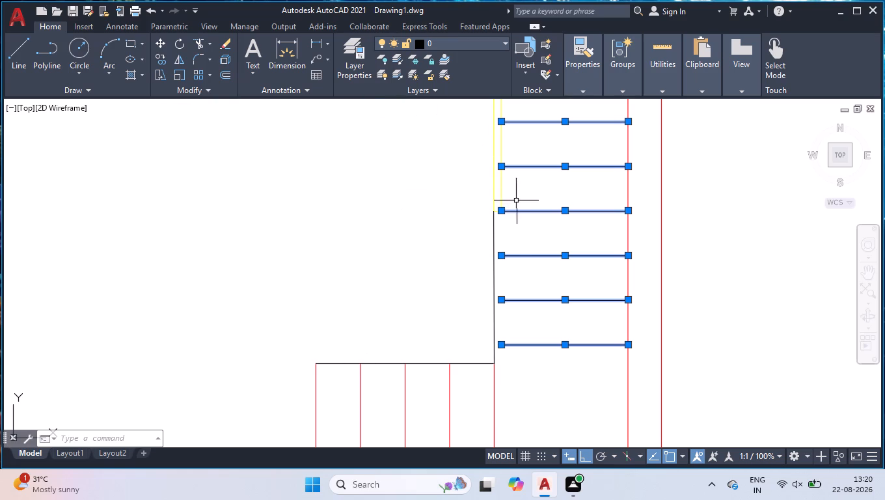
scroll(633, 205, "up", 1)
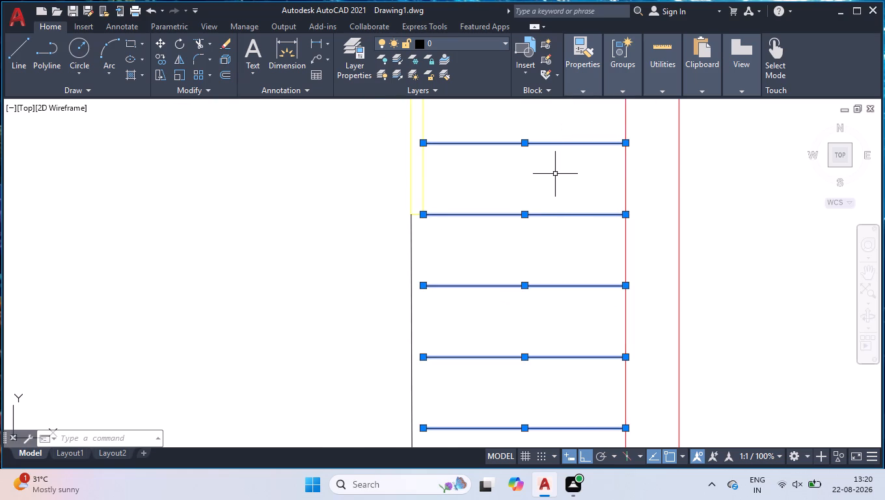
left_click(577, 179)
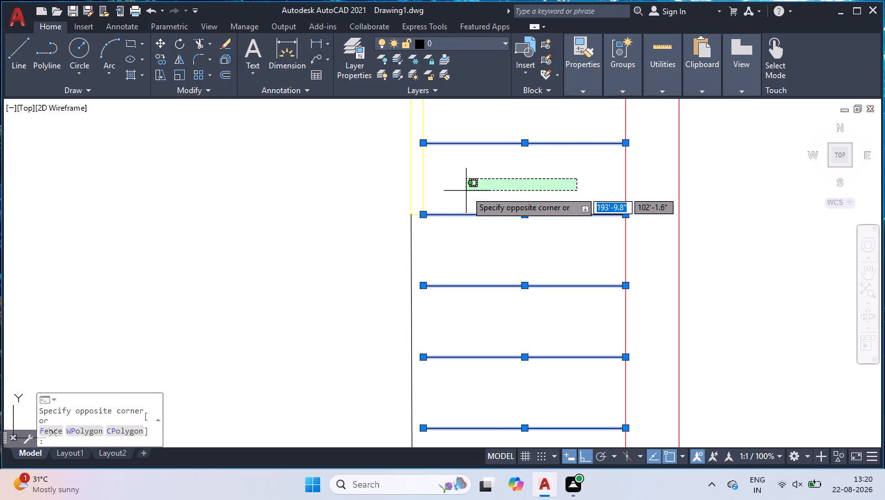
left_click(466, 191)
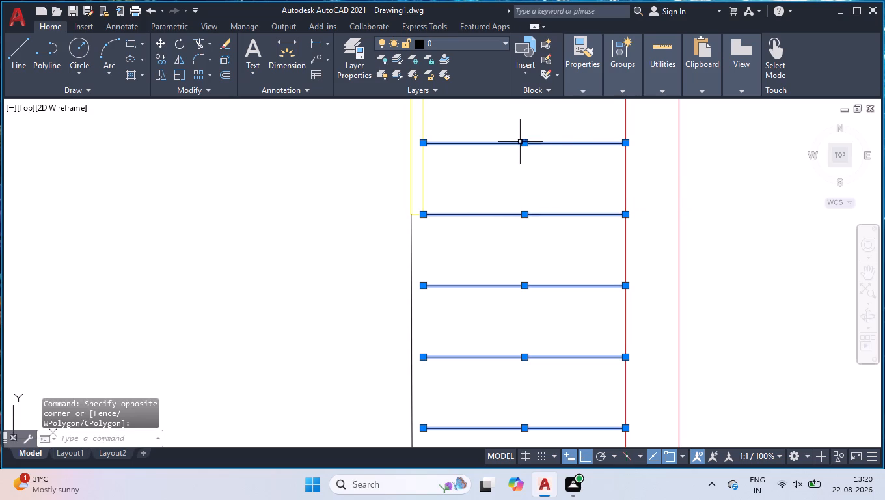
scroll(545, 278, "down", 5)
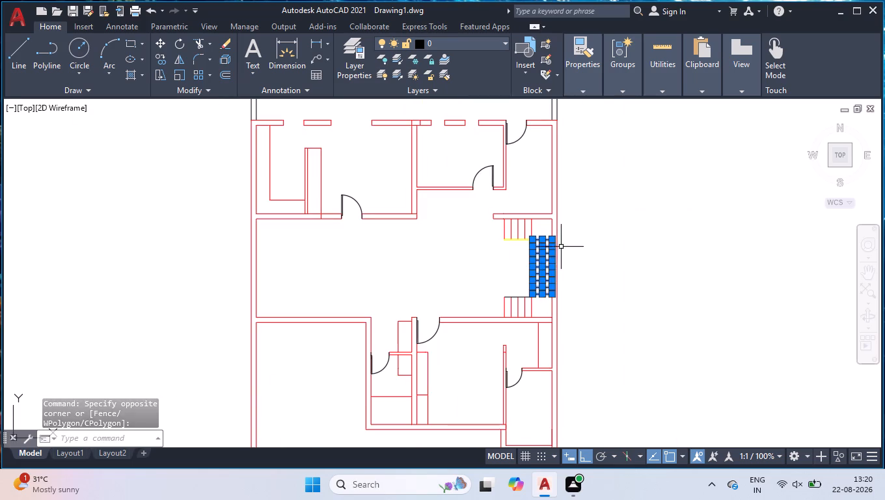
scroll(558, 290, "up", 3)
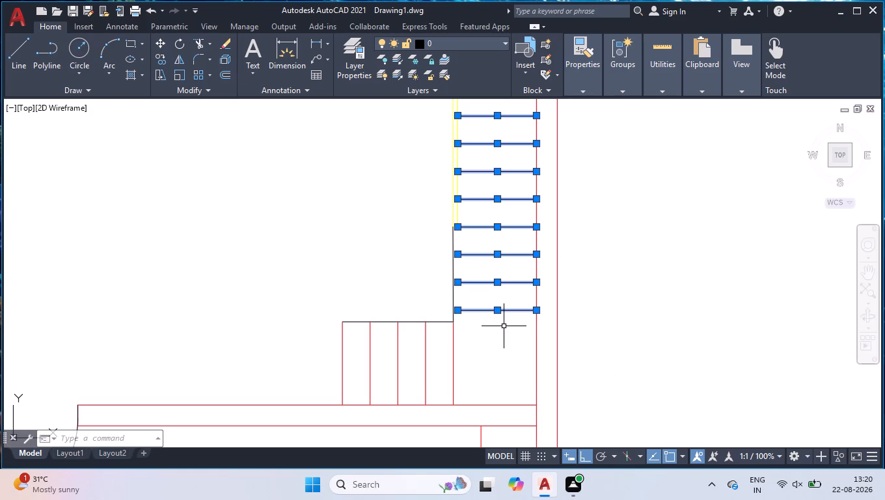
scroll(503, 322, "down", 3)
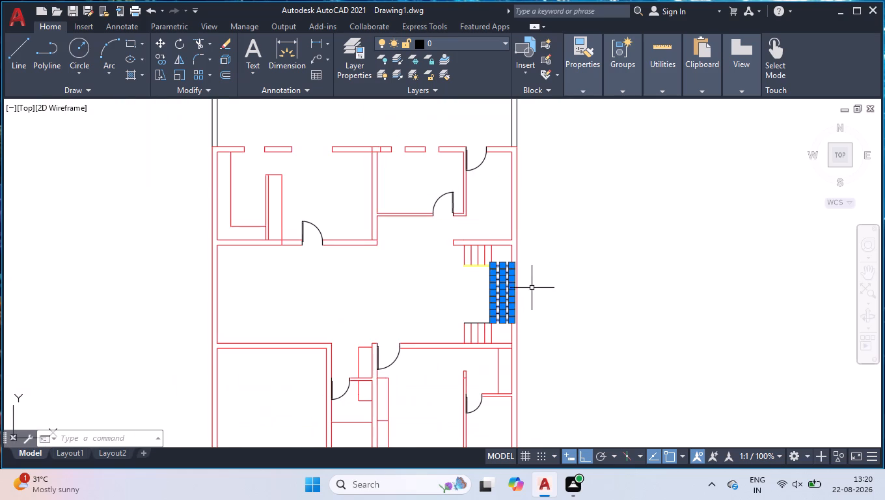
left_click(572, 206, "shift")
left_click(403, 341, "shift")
Extend the four lowest horizontal stair lines to the black vertical line below the yellow outline.
scroll(497, 326, "up", 3)
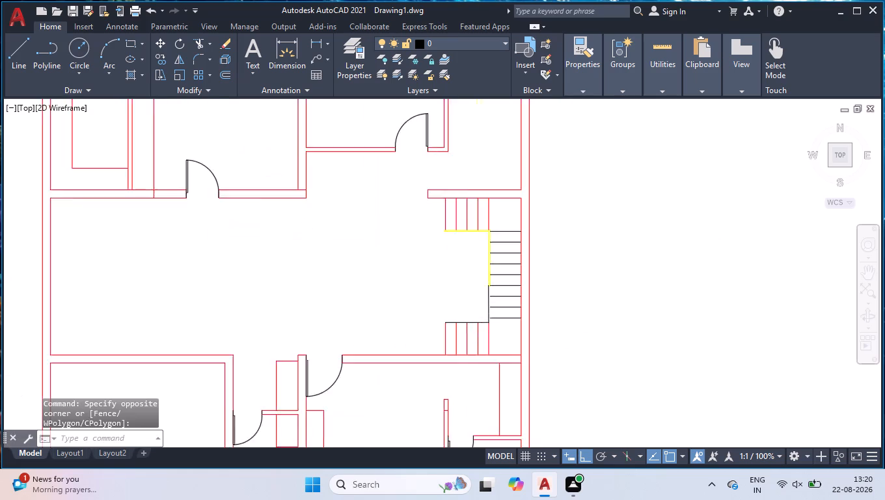
type("ex")
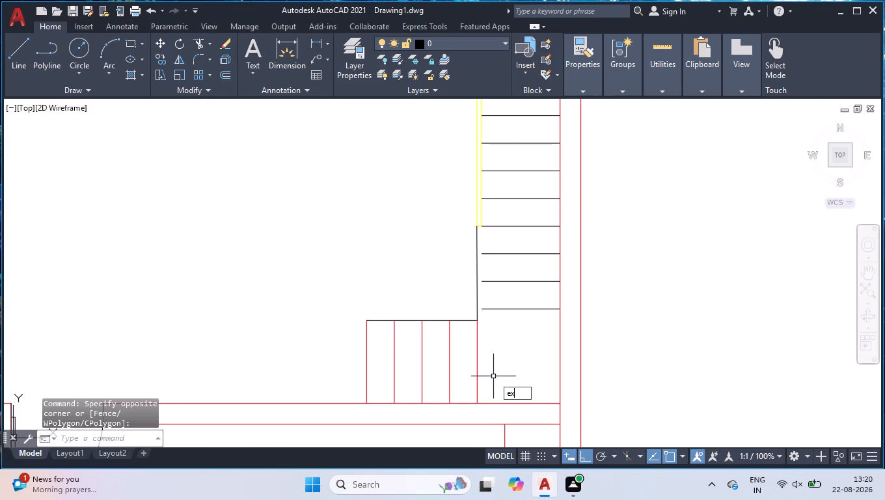
key("Return")
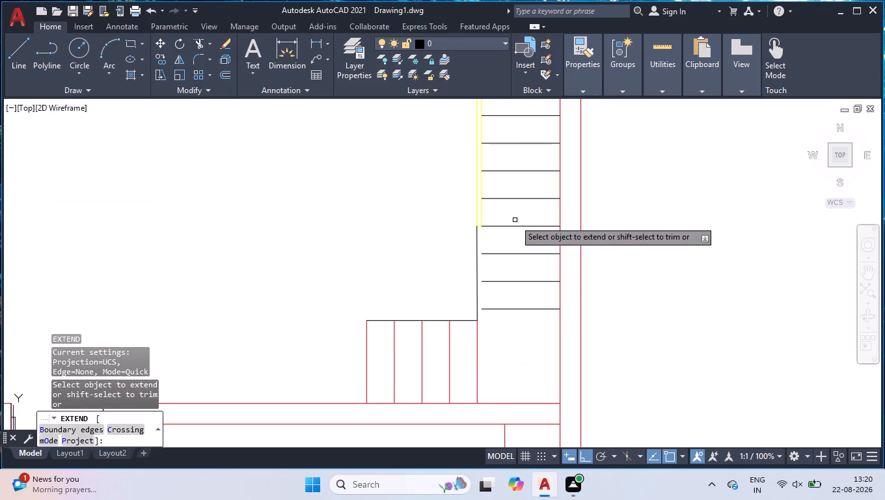
left_click(514, 219)
left_click(506, 322)
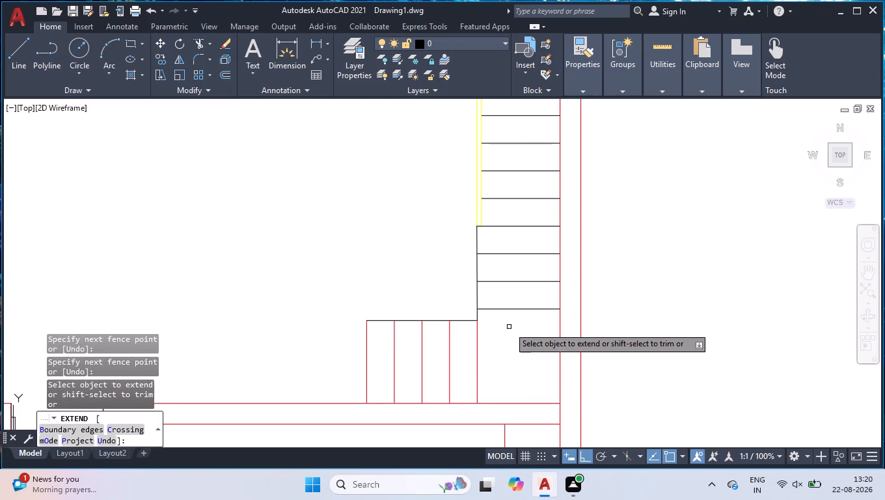
key("Return")
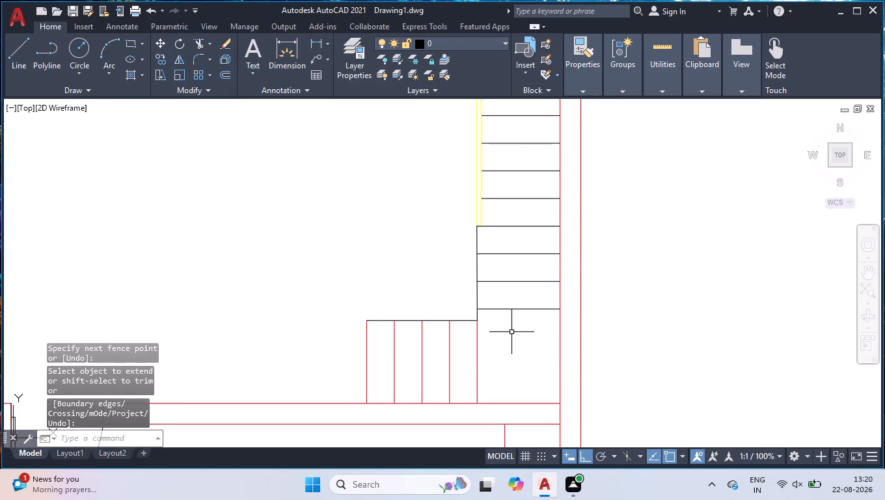
Select the stair lines on all three sides of the staircase together with the black outline lines around the lower flight.
scroll(499, 309, "down", 1)
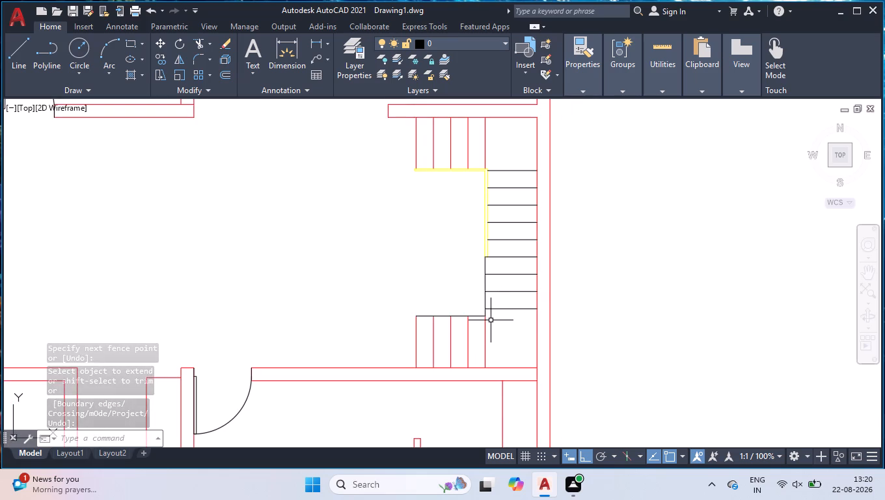
left_click(493, 146)
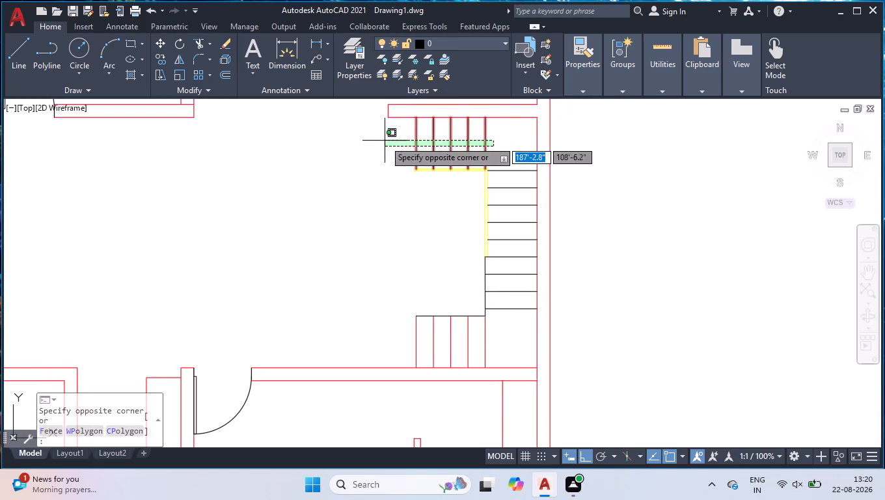
left_click(385, 141)
left_click(525, 148)
left_click(512, 343)
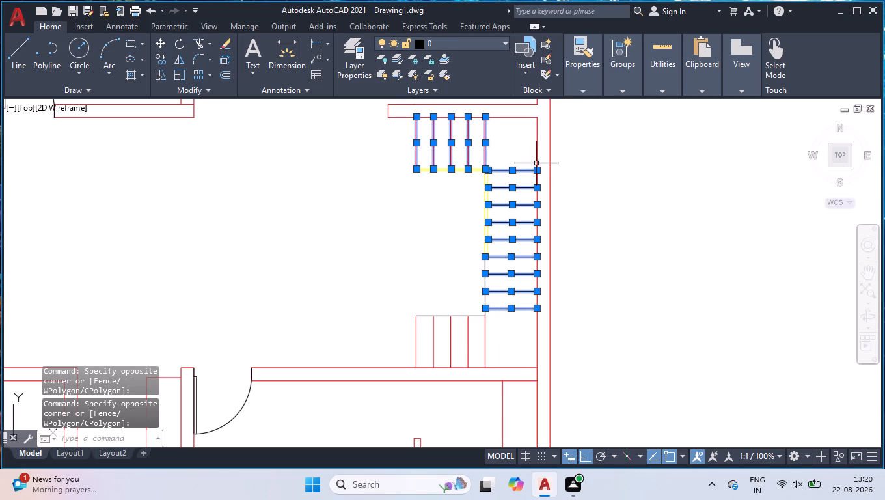
scroll(595, 184, "down", 2)
scroll(595, 184, "up", 1)
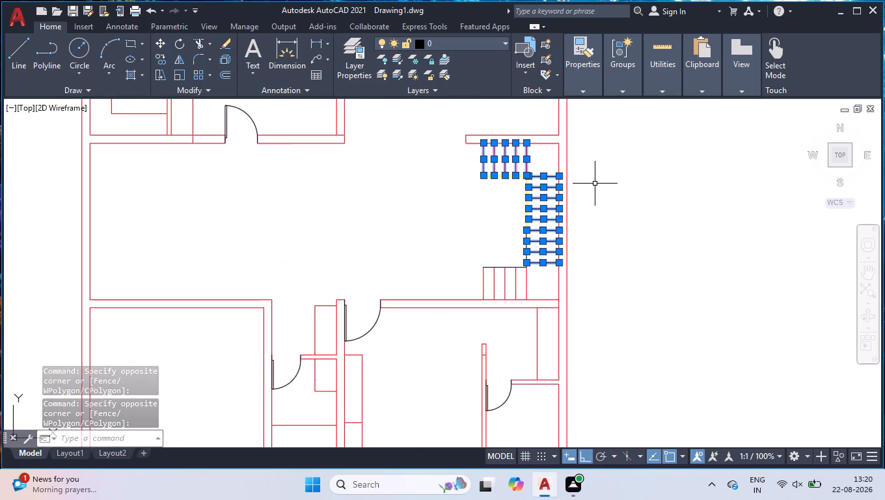
scroll(550, 264, "up", 2)
left_click(540, 299)
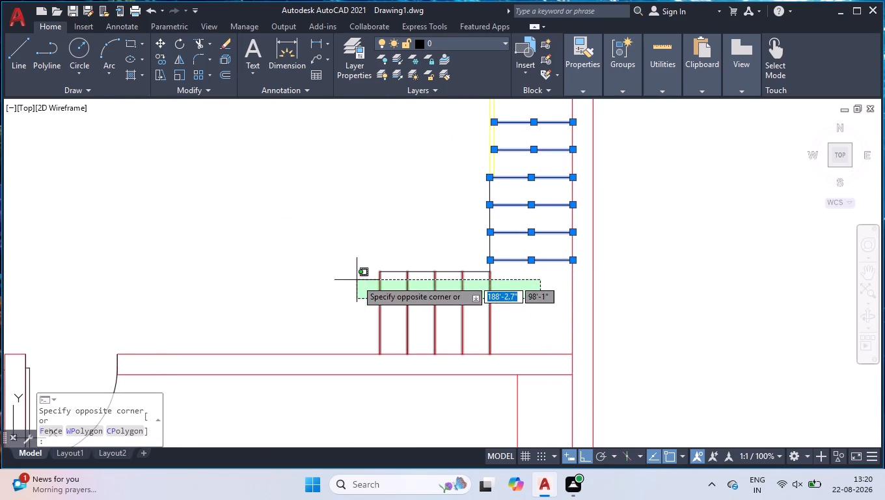
left_click(353, 240)
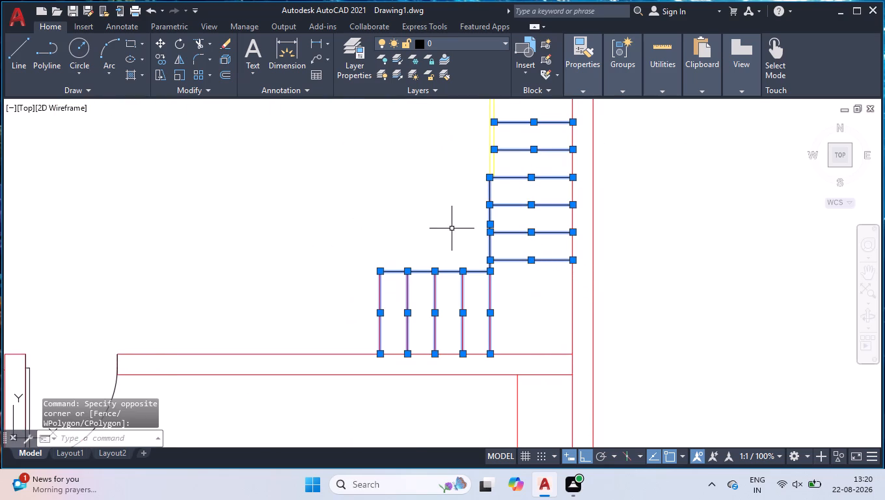
scroll(467, 249, "down", 4)
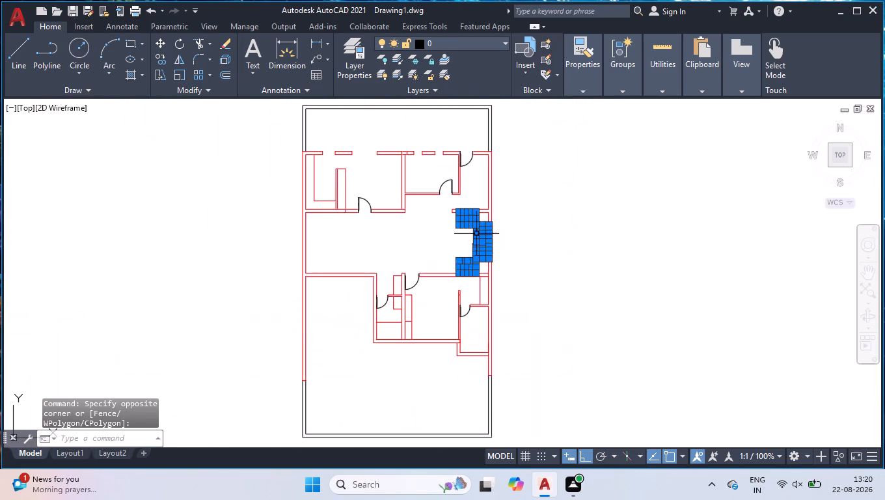
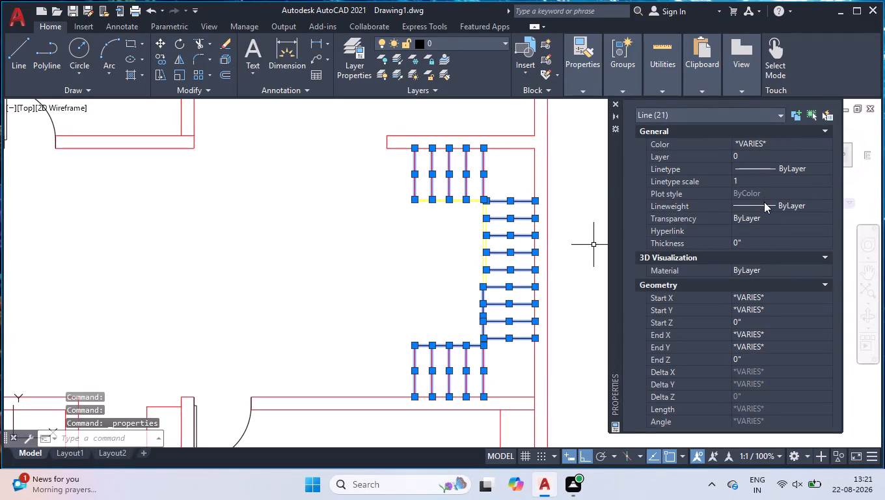
Set the colour of the selected stair lines and lower outline lines to Cyan and clear the selection.
left_click(756, 147, "ctrl")
left_click(766, 143)
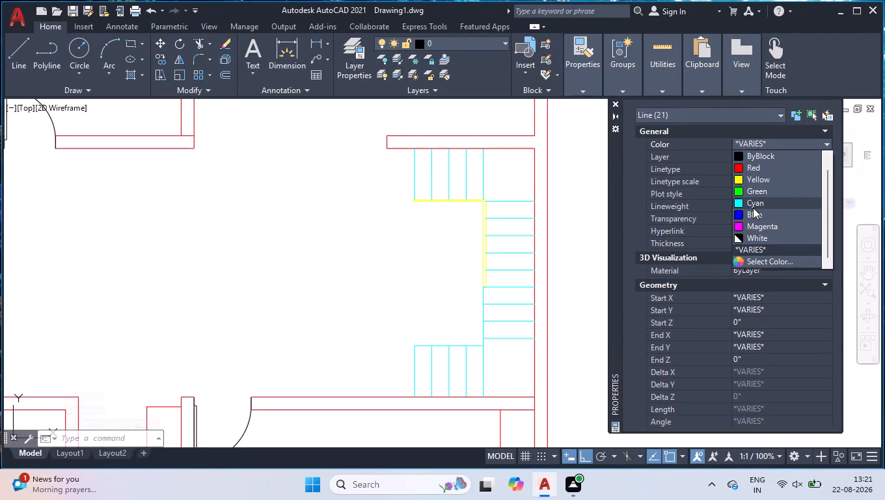
left_click(753, 208)
left_click(614, 104)
scroll(597, 293, "down", 1)
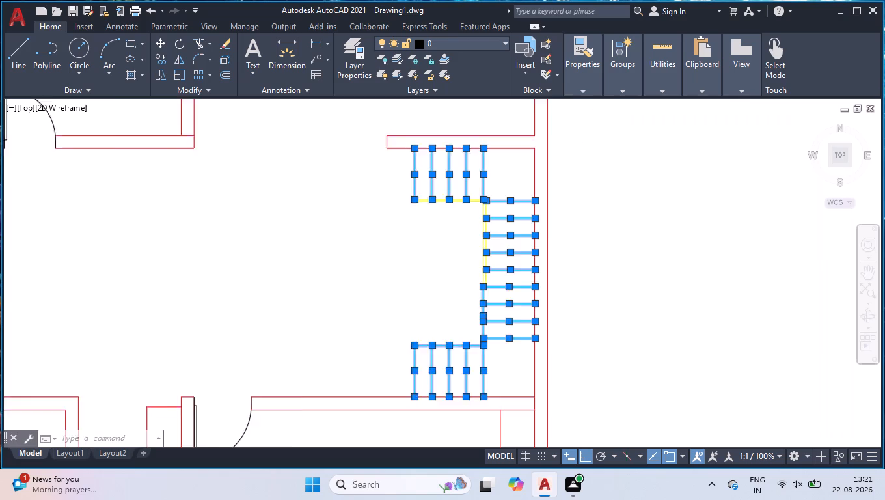
scroll(597, 293, "down", 1)
left_click(614, 215, "shift")
left_click(489, 373, "shift")
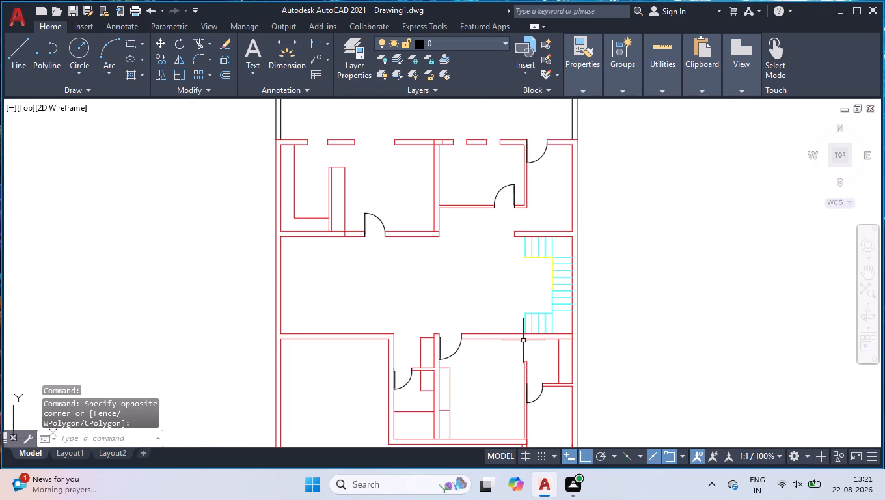
Change the linetype of the lower flight's lines, the vertical line above it and the four lowest right-hand stair lines to ACAD_ISO02W100.
scroll(526, 338, "up", 3)
scroll(583, 297, "down", 2)
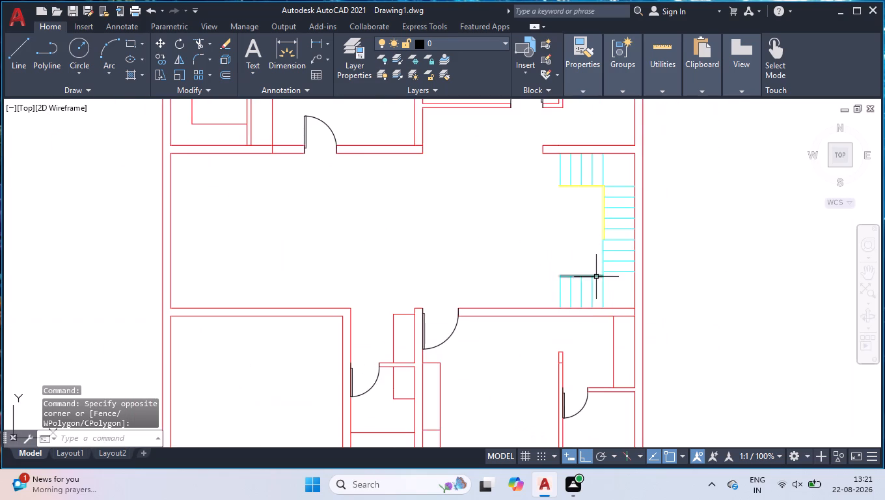
scroll(596, 277, "up", 3)
left_click(607, 269)
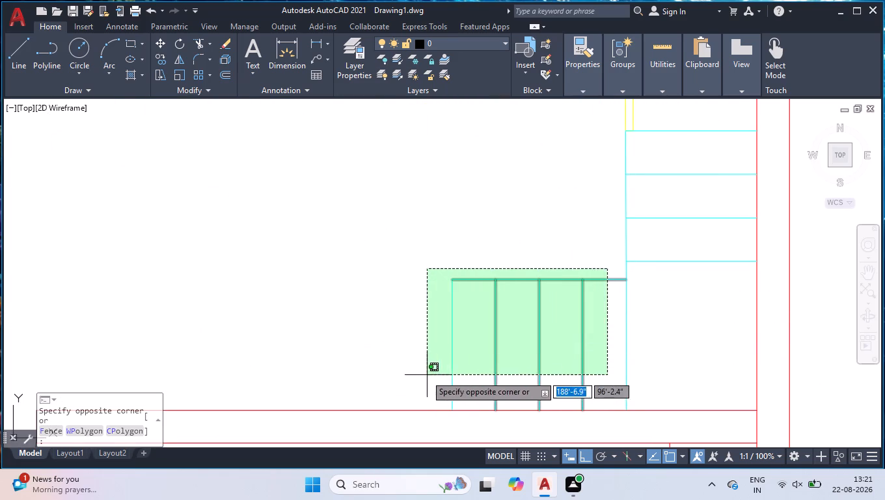
left_click(419, 375)
scroll(677, 273, "down", 1)
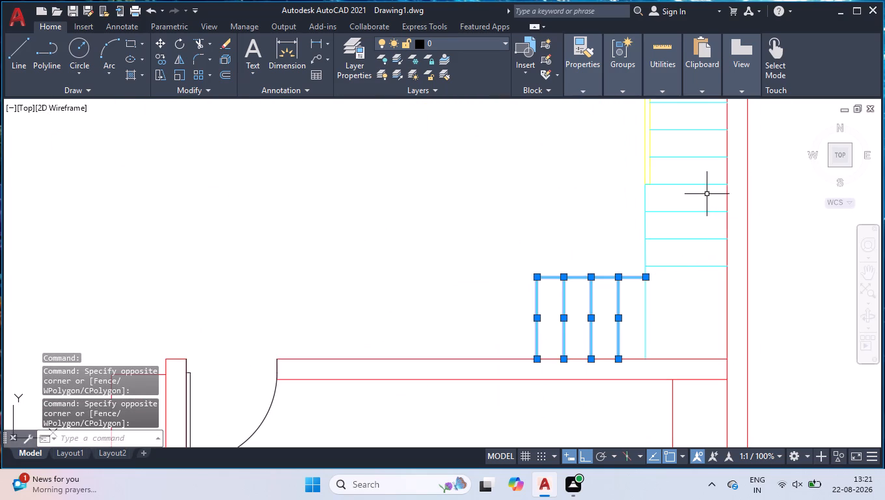
left_click(716, 193)
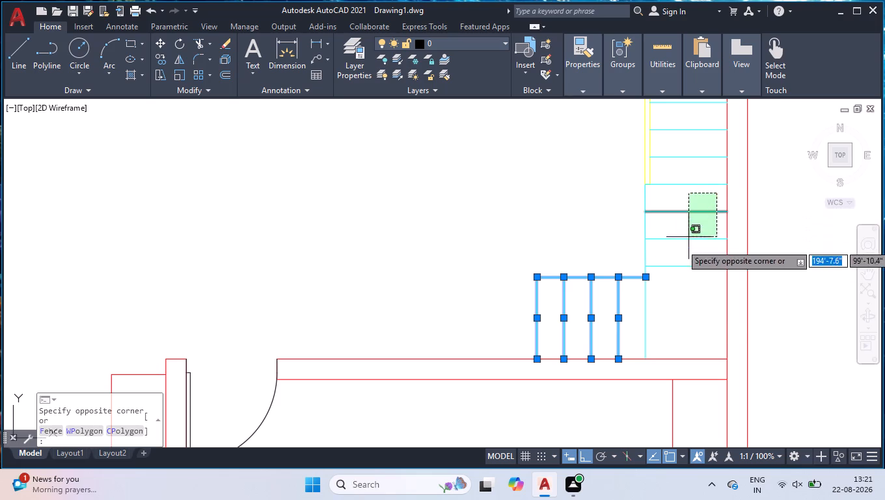
left_click(640, 320)
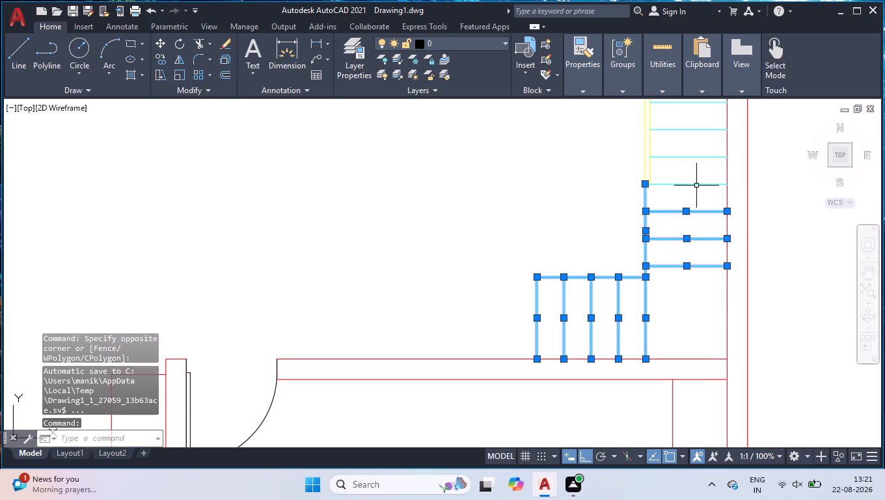
left_click(697, 185)
scroll(699, 281, "down", 2)
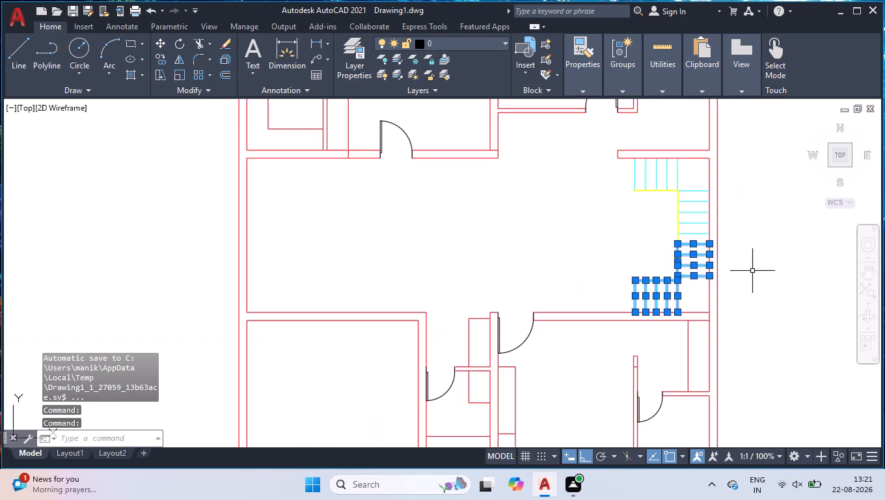
scroll(775, 268, "up", 3)
key("ctrl+1")
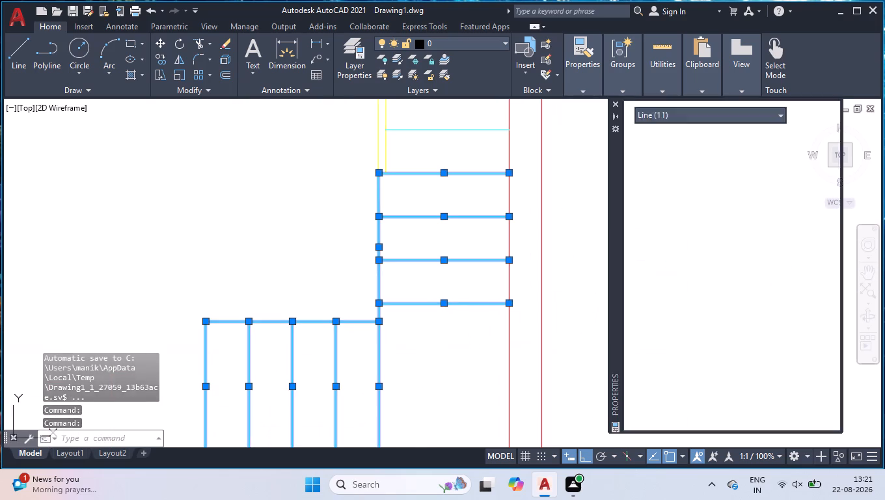
left_click(759, 173)
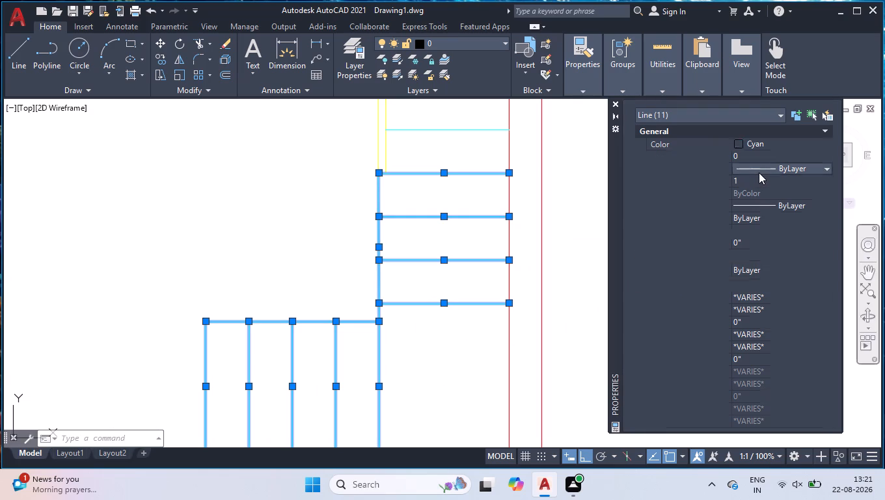
left_click(763, 171)
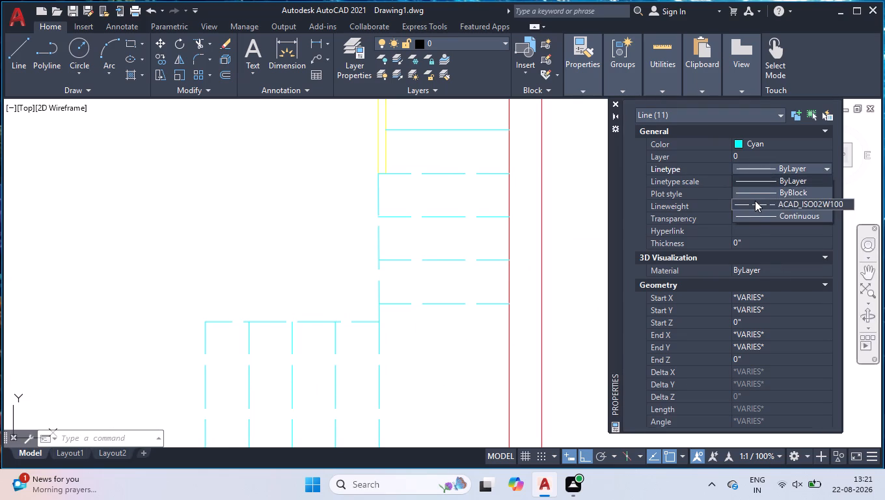
left_click(755, 201)
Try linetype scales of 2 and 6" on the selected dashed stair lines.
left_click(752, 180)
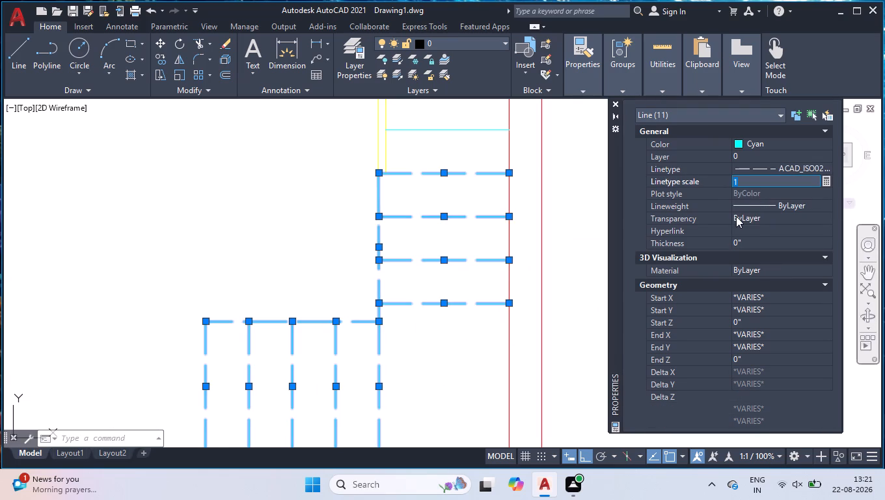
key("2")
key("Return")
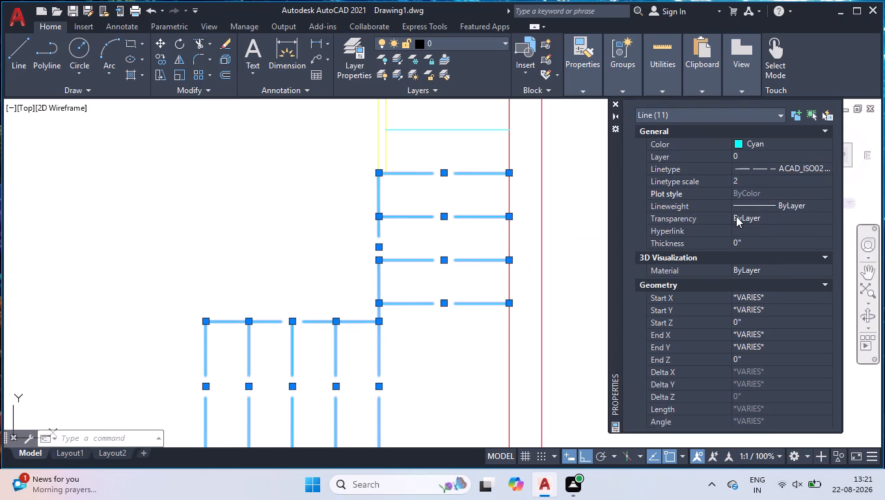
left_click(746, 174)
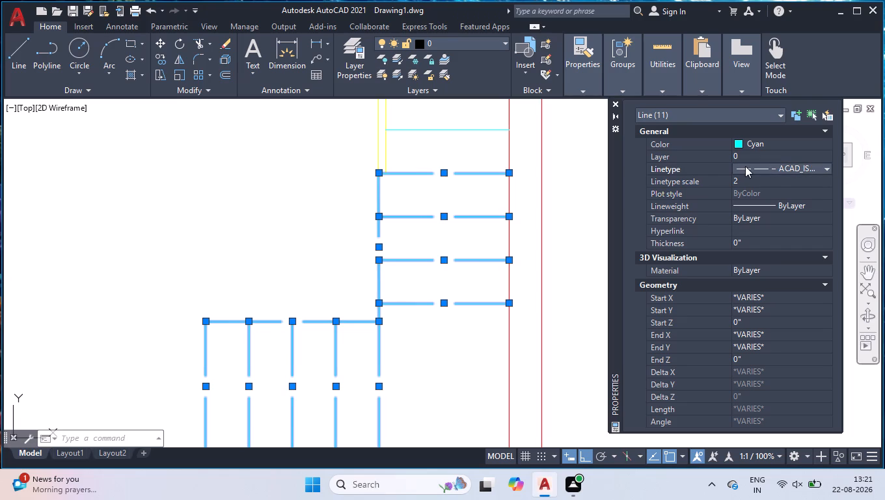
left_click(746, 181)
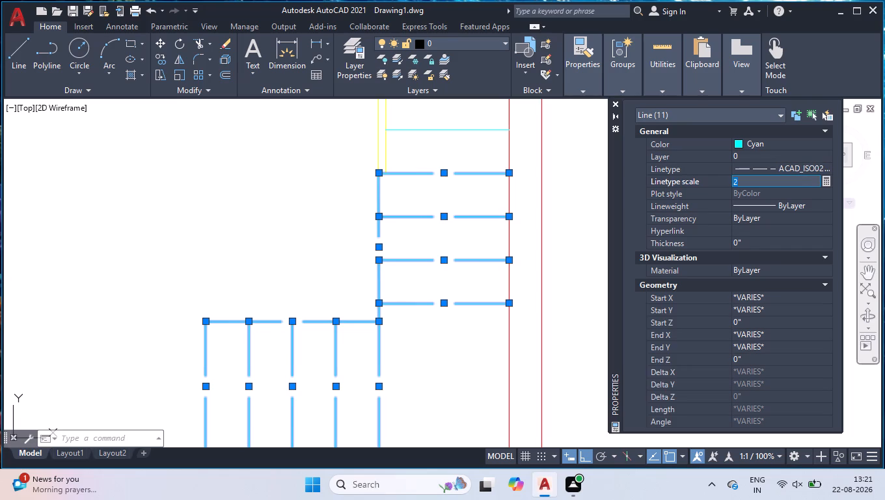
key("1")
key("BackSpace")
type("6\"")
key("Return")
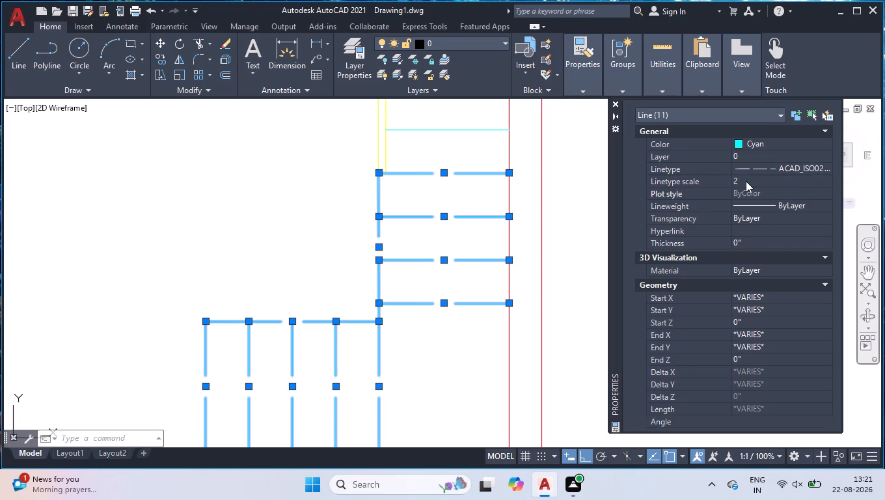
Set the linetype scale of the selected dashed stair lines to 0.5 and clear the selection.
left_click(746, 181)
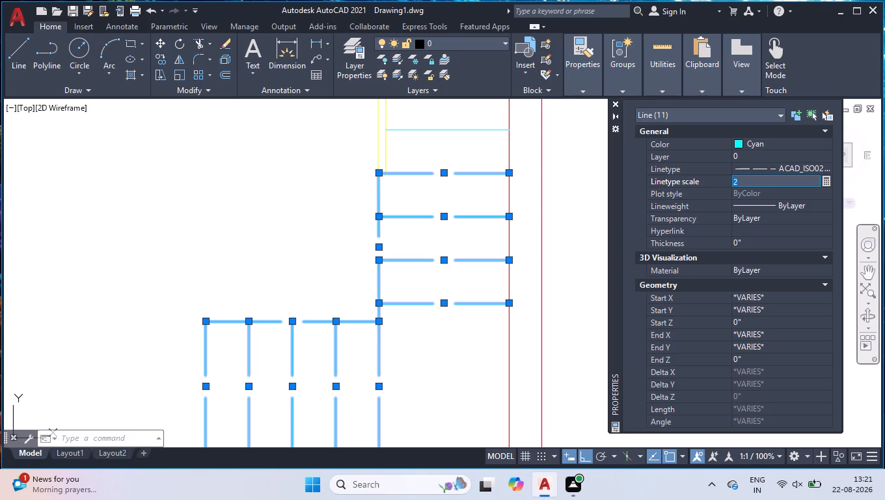
key("0")
type(".5")
key("Return")
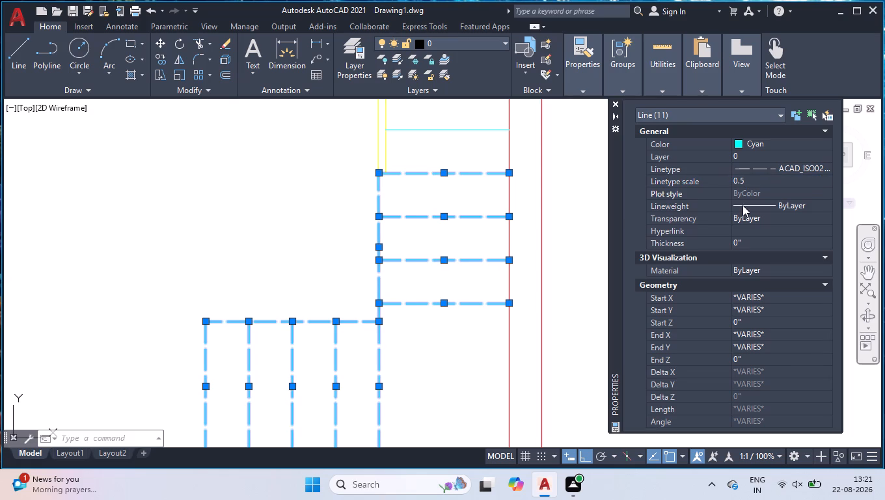
scroll(756, 274, "down", 2)
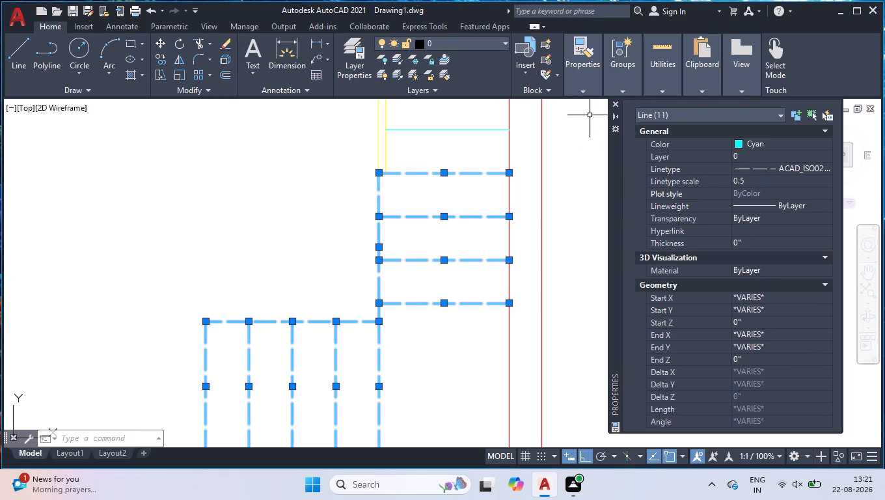
left_click(616, 100)
scroll(525, 218, "down", 3)
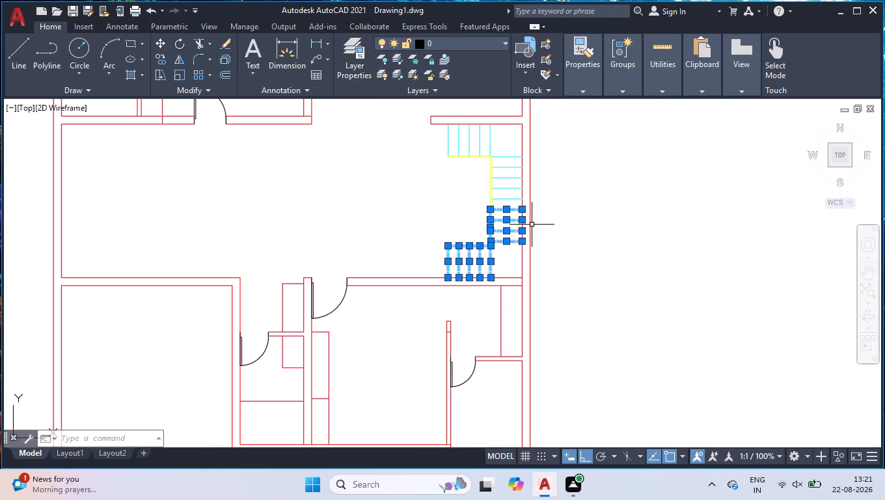
left_click(582, 178, "shift")
left_click(426, 324, "shift")
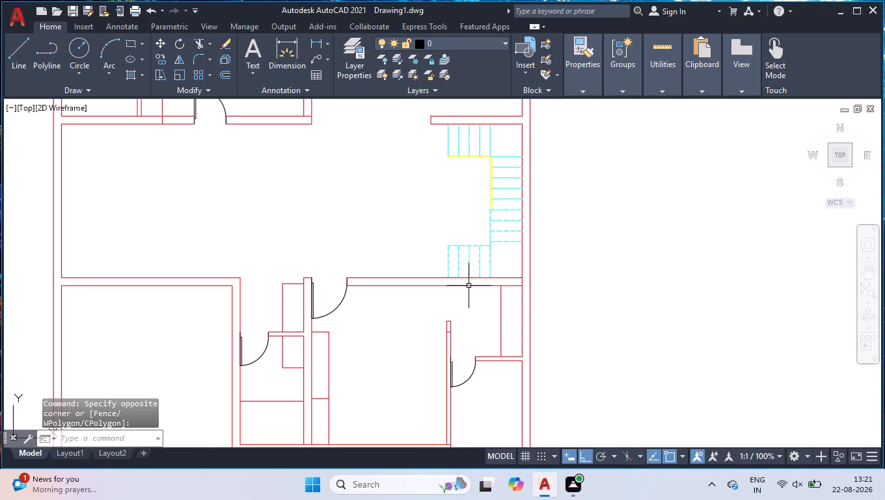
Draw a line about 8'-5" long from the yellow outline's lower-left corner down to the dashed lower flight's top-left corner.
scroll(442, 107, "up", 2)
scroll(506, 184, "down", 1)
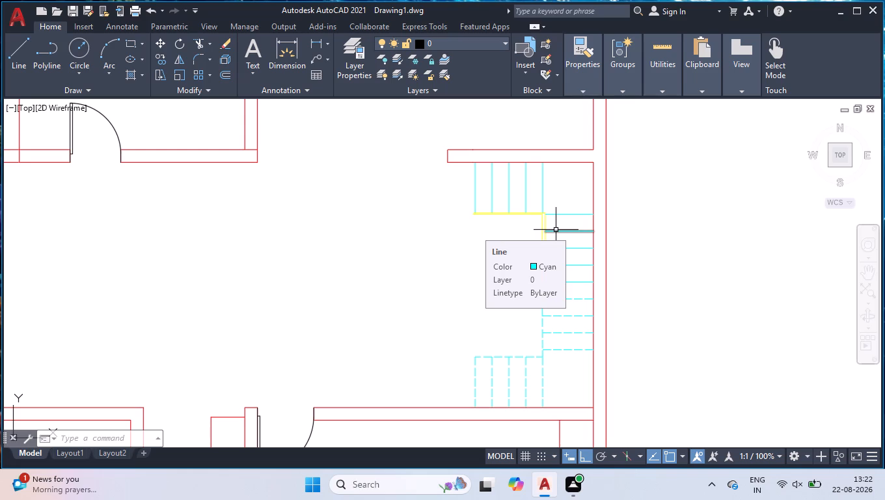
key("l")
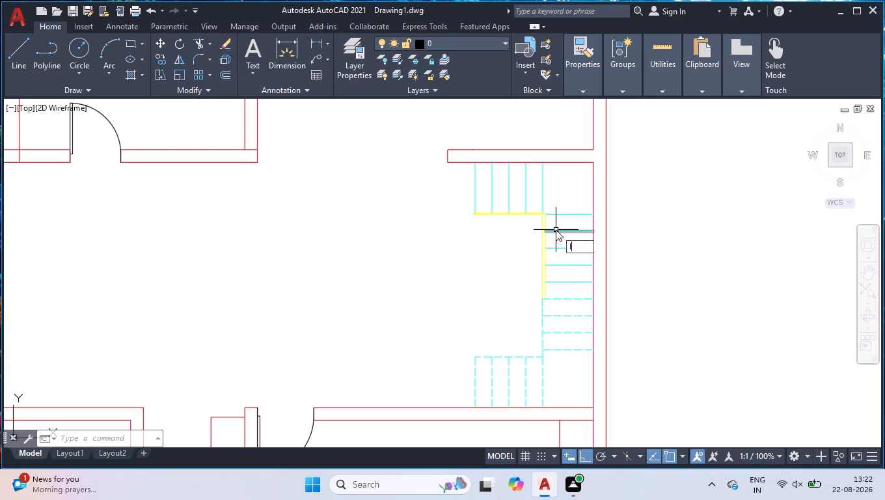
key("Return")
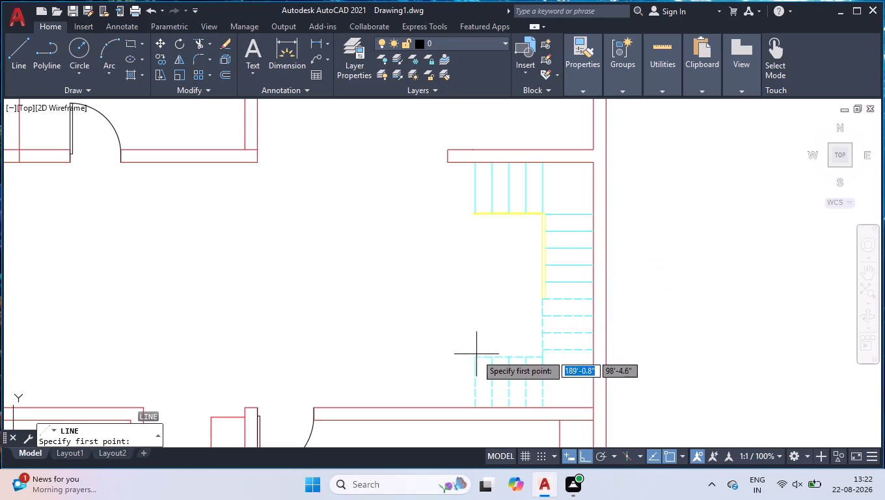
scroll(480, 206, "up", 2)
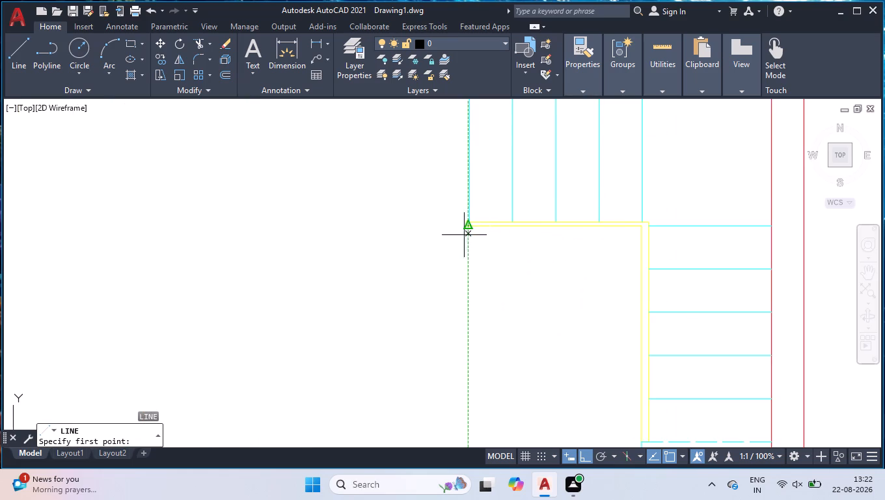
scroll(463, 236, "up", 3)
left_click(471, 191)
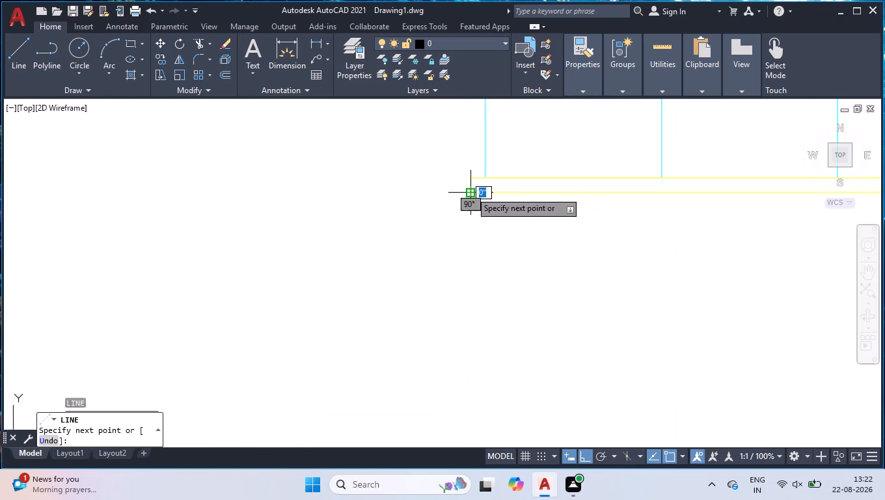
scroll(464, 283, "down", 7)
scroll(467, 342, "up", 5)
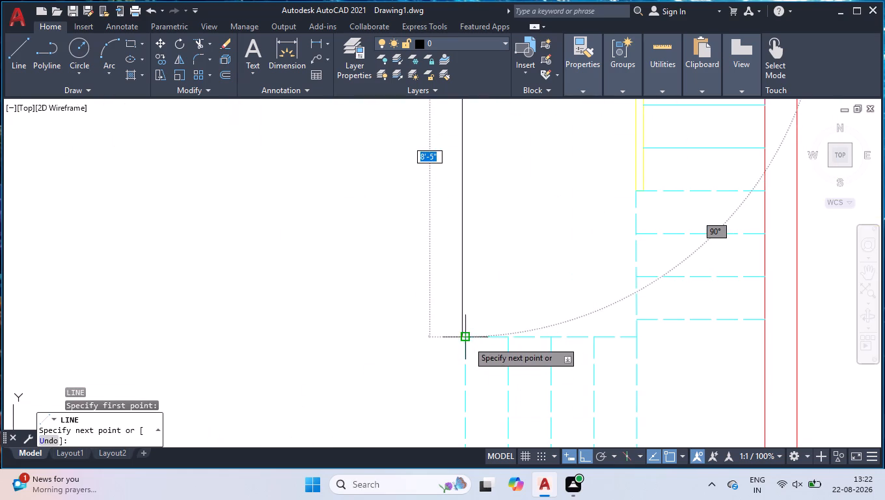
scroll(468, 330, "up", 2)
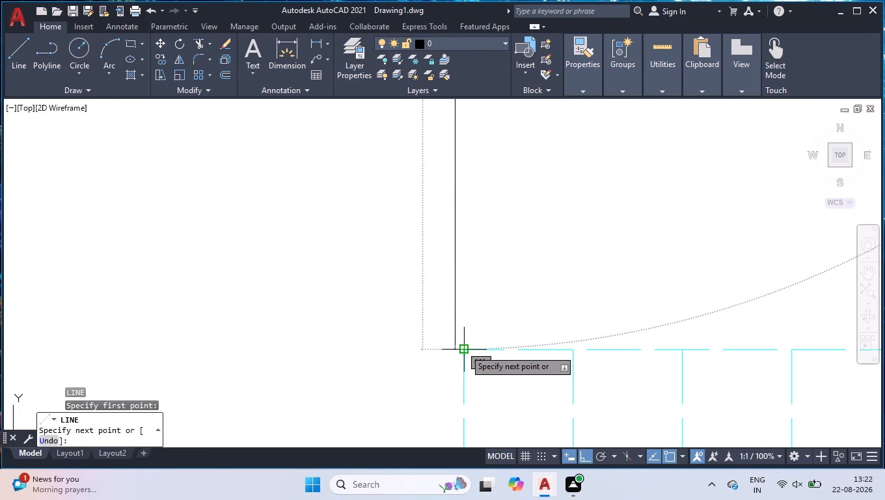
left_click(465, 350)
Continue with a vertical line from the lower flight's top-left corner back up to the yellow outline's lower edge.
scroll(494, 227, "down", 6)
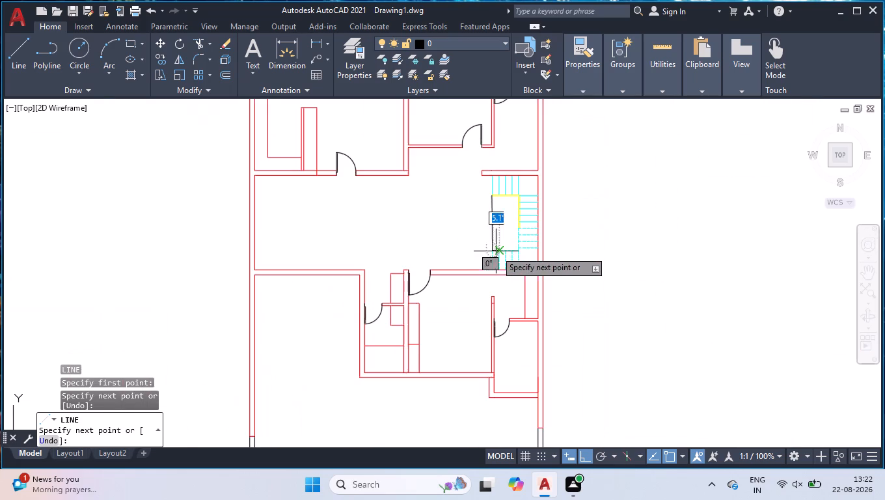
scroll(513, 180, "up", 5)
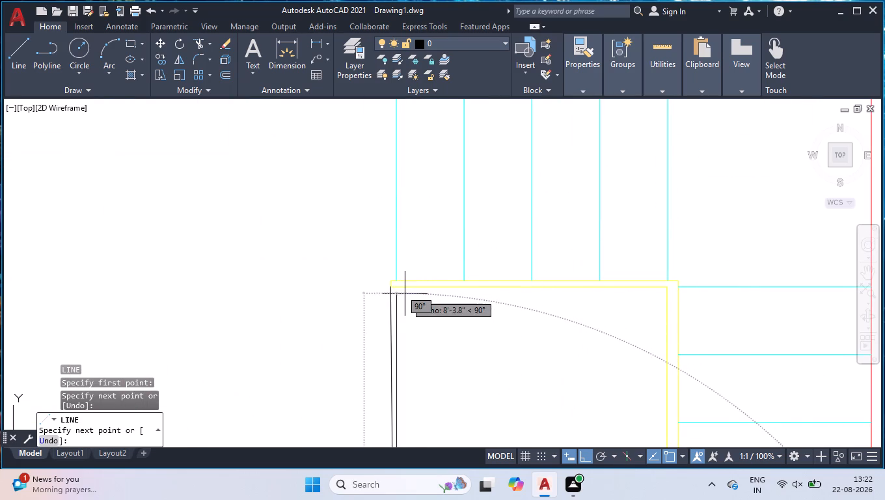
scroll(394, 283, "up", 3)
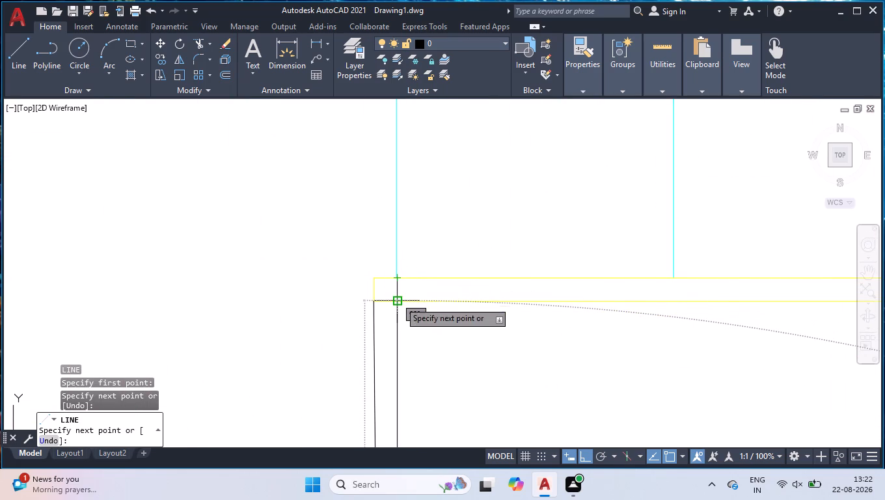
left_click(399, 302)
key("Return")
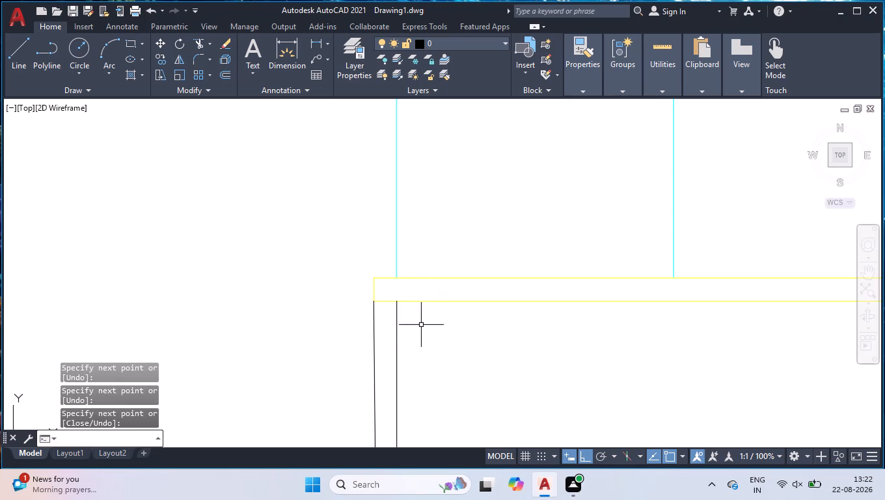
Delete the slightly slanted line running down from the yellow outline's lower-left corner.
left_click(390, 342)
left_click(367, 352)
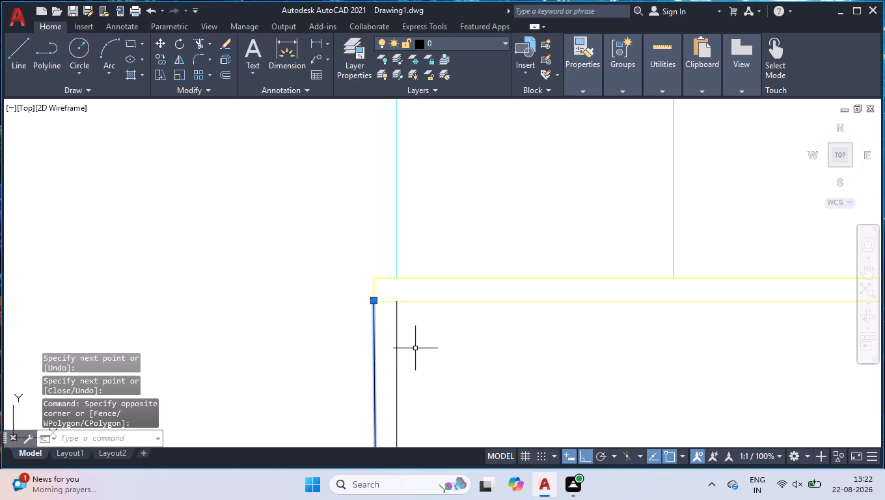
key("Delete")
Set the linetype of the remaining vertical line below the yellow outline to the dashed ACAD_ISO02 type.
left_click(450, 333)
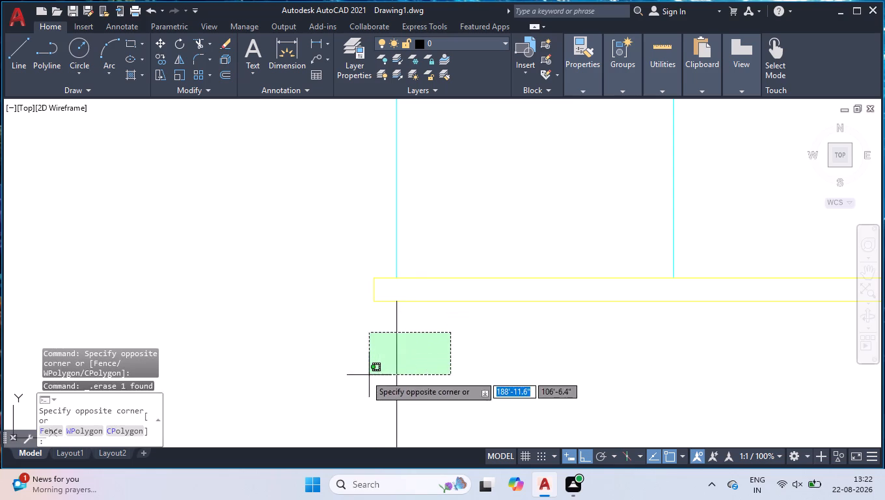
left_click(356, 378)
key("ctrl+1")
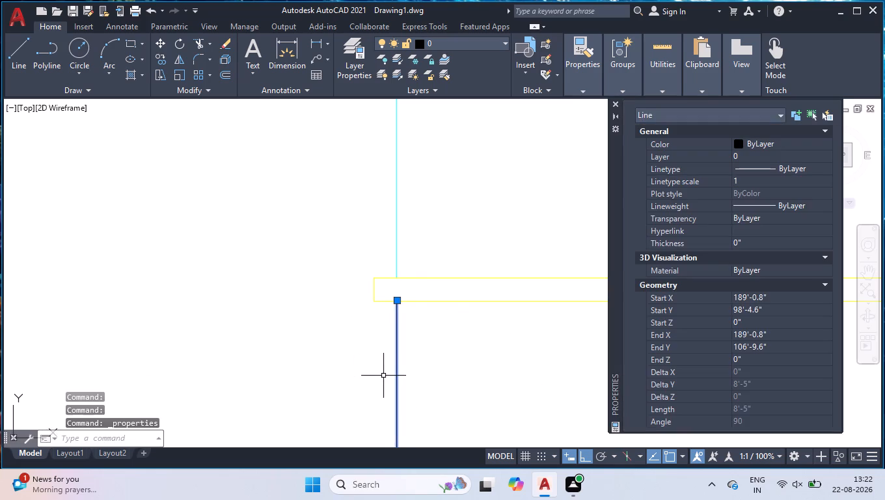
left_click(786, 165)
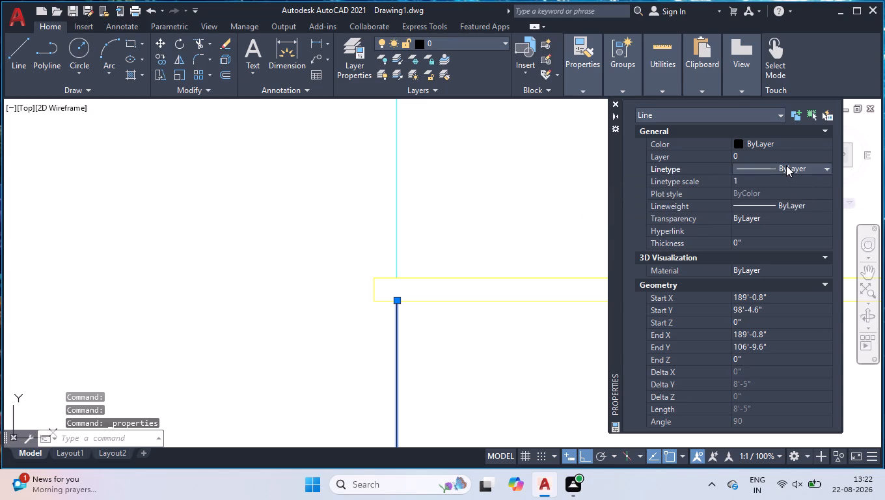
left_click(789, 168)
left_click(760, 204)
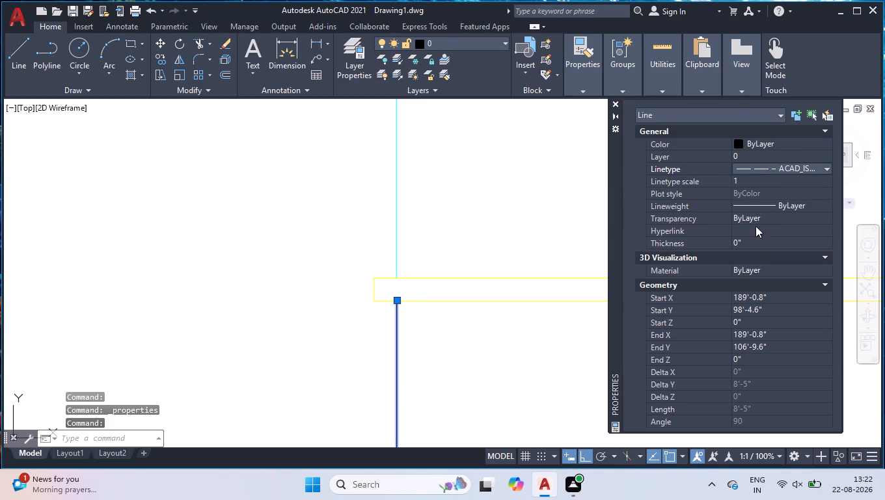
Change the selected dashed vertical line's colour to index colour 16, clear the selection and close its properties.
left_click(772, 139)
left_click(772, 146)
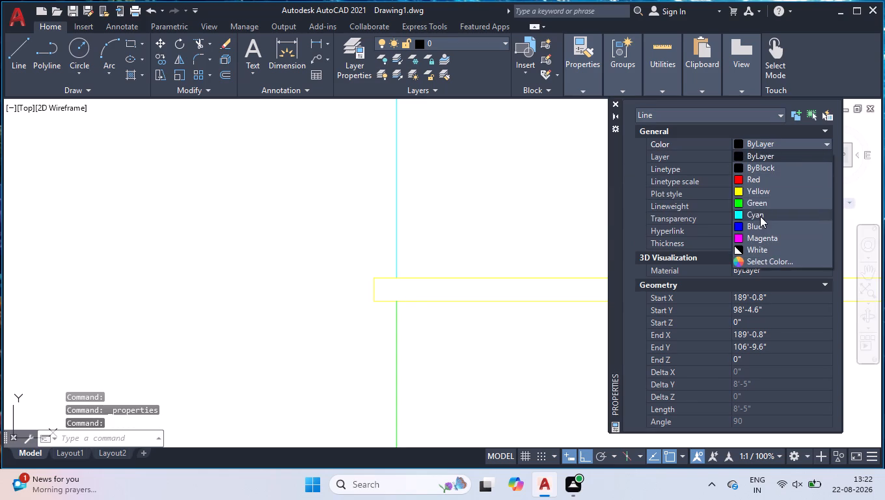
left_click(755, 264)
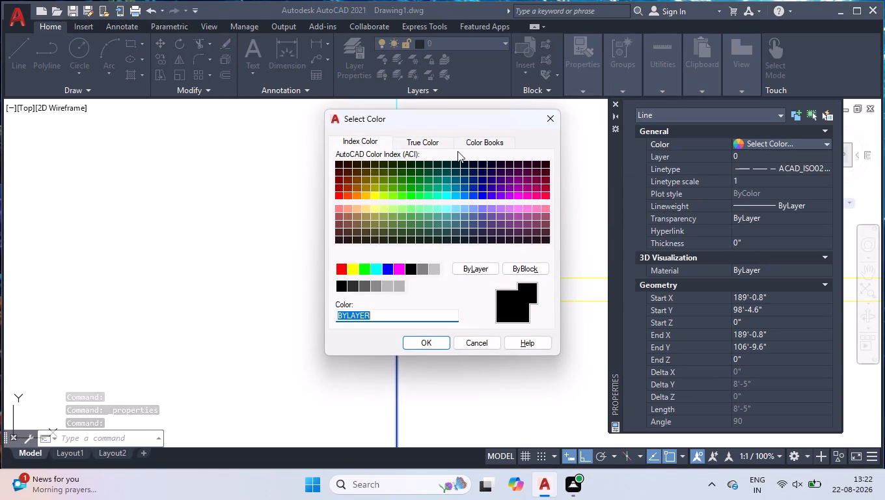
left_click(337, 173)
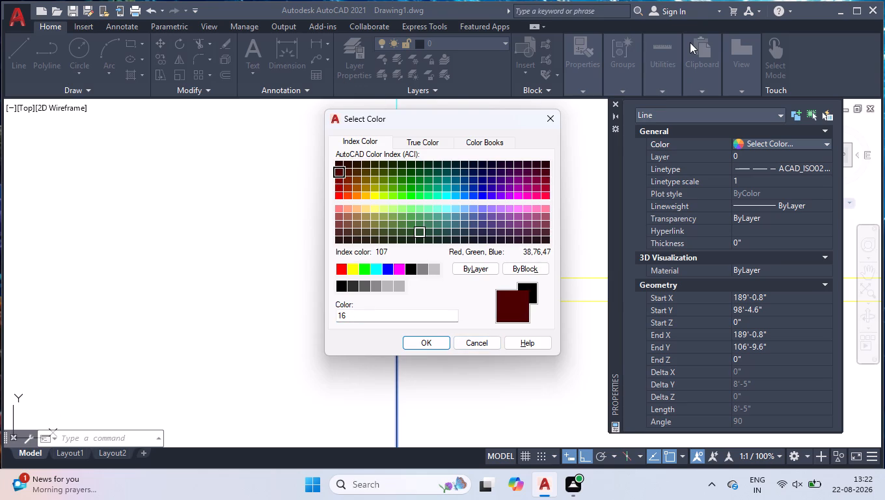
left_click(420, 339)
scroll(348, 271, "down", 3)
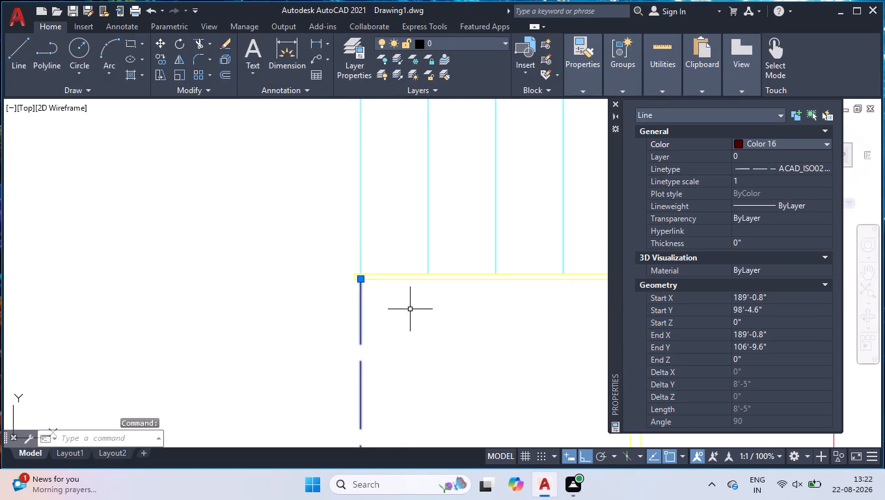
scroll(419, 328, "down", 6)
scroll(450, 350, "up", 3)
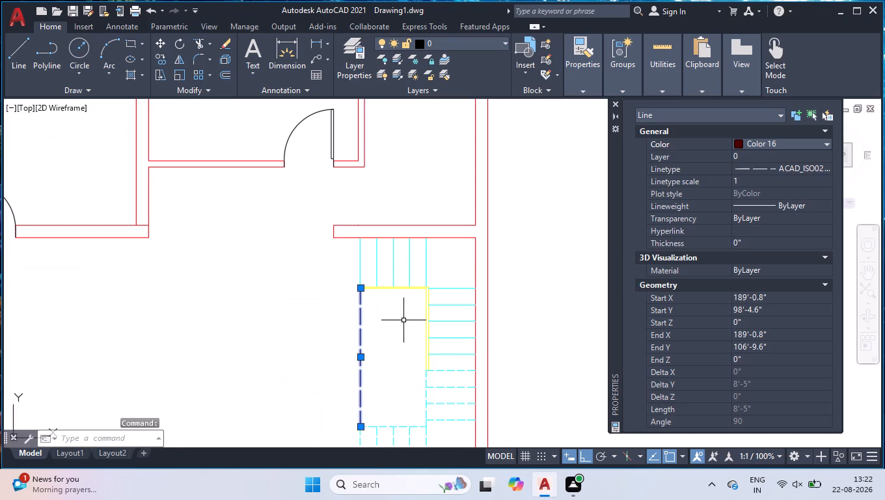
left_click(402, 319, "shift")
left_click(291, 391, "shift")
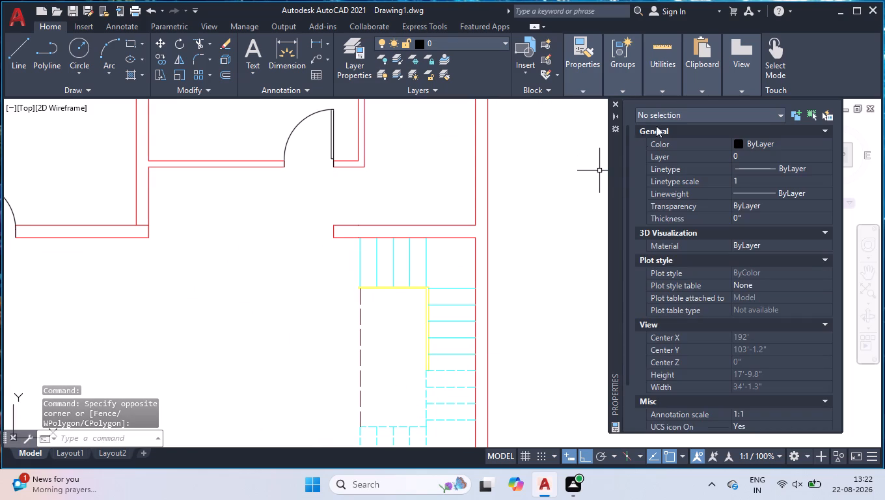
left_click(615, 100)
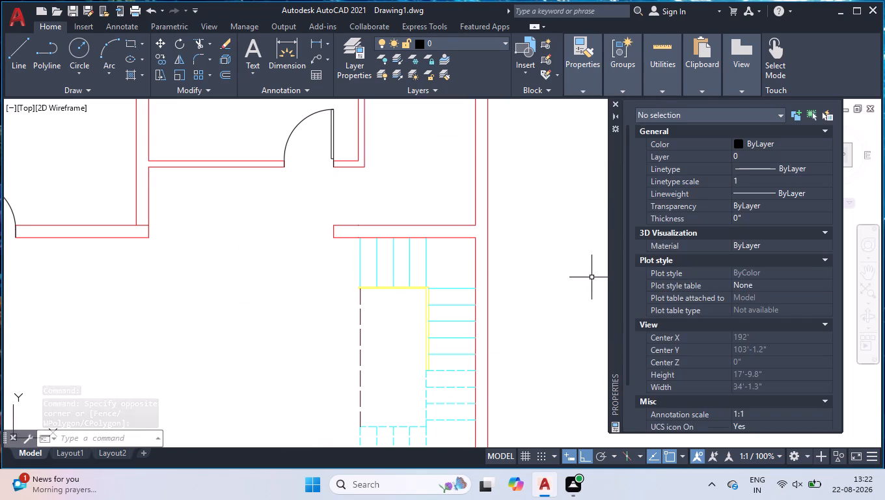
left_click(618, 105)
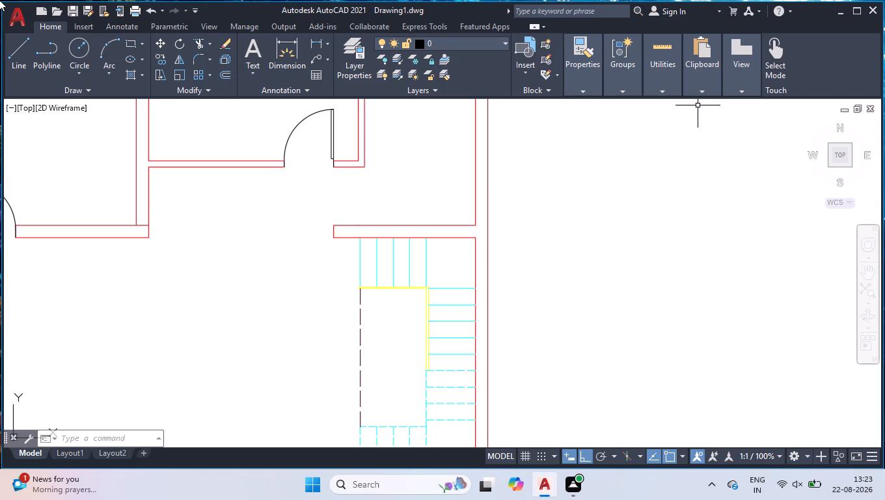
Place a multiline text box on the staircase's upper-right corner landing with a text height of 6".
scroll(313, 136, "down", 2)
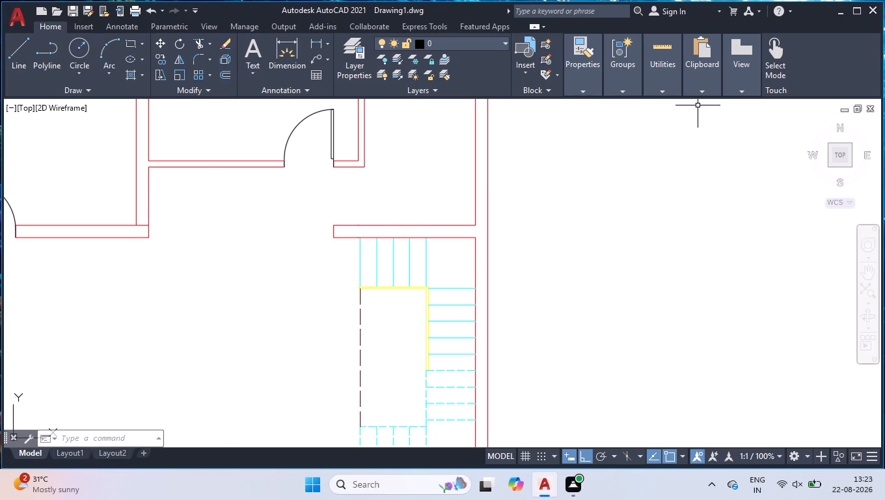
scroll(338, 218, "down", 2)
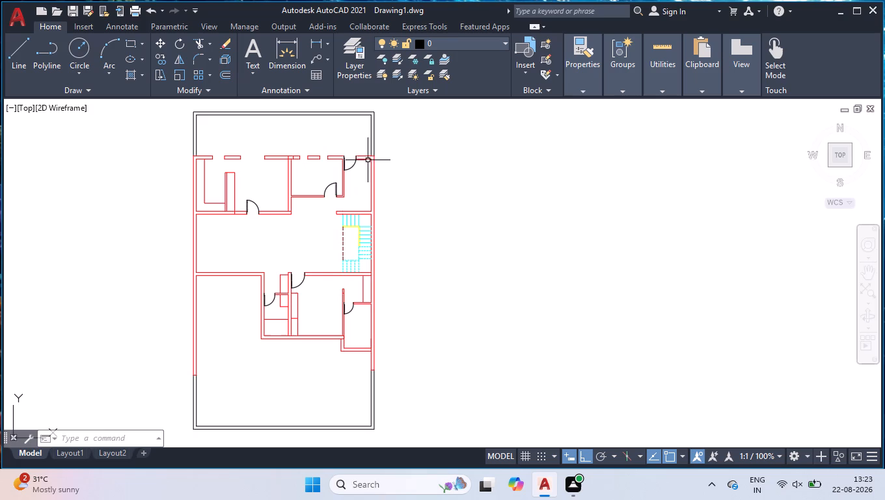
scroll(372, 221, "up", 3)
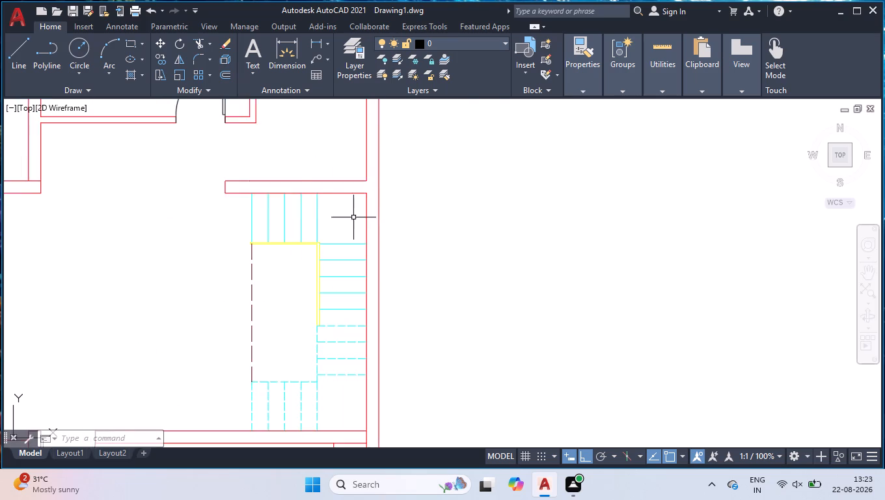
scroll(301, 190, "up", 3)
scroll(306, 203, "down", 1)
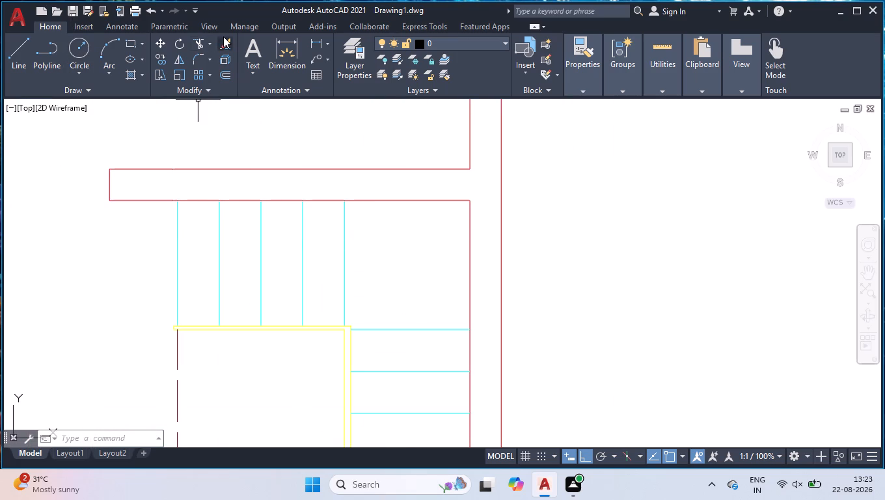
left_click(256, 49)
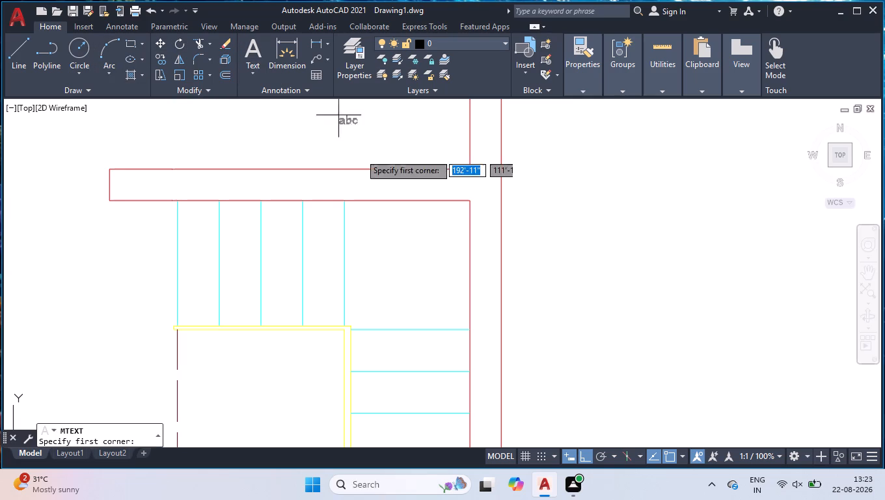
left_click(351, 210)
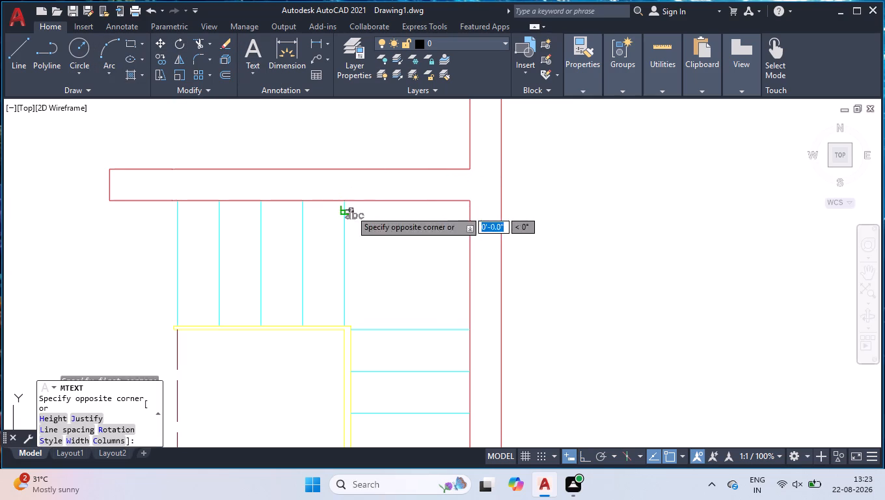
left_click(463, 323)
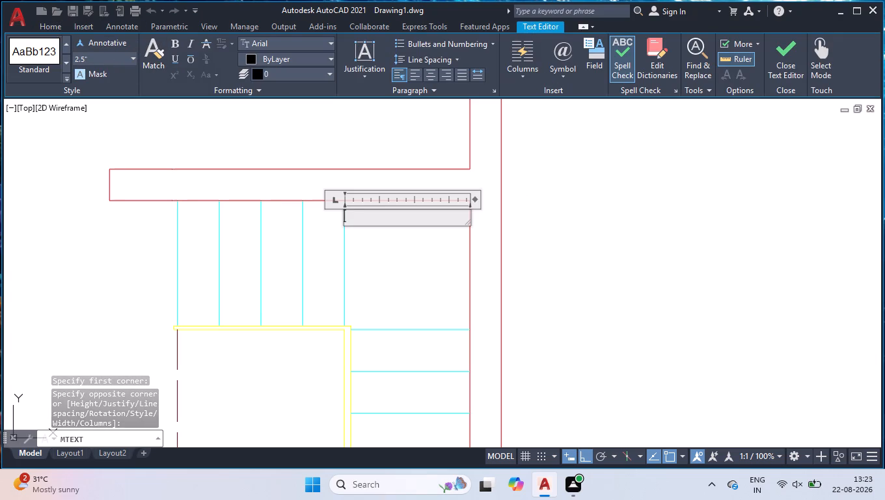
left_click(111, 61)
key("6")
key("Return")
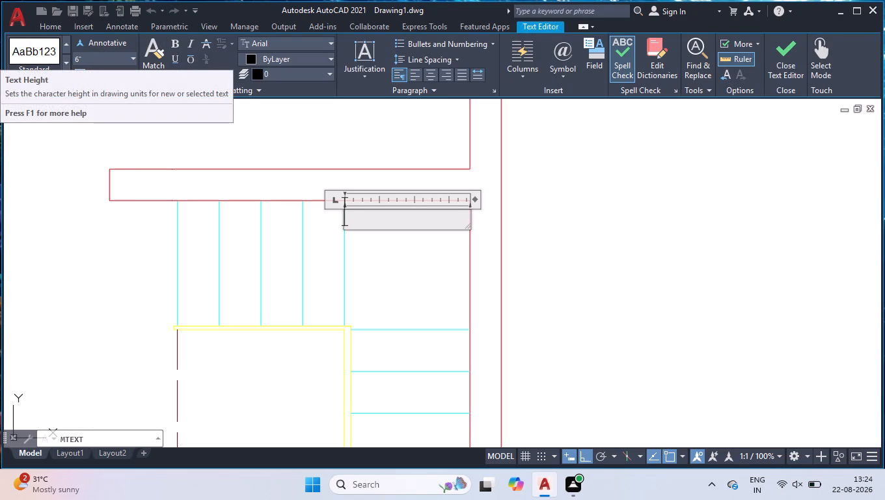
Enter HT. - 11'6" as the first line of the staircase note.
type("HT")
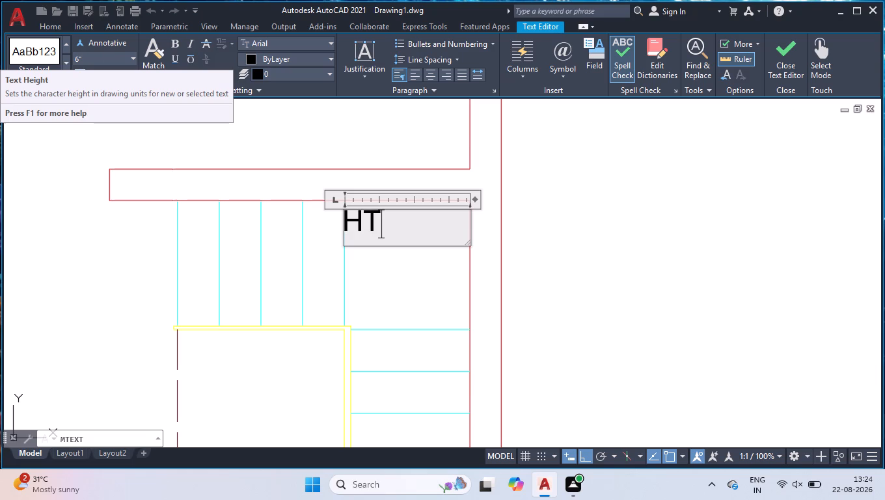
type(".-")
key("BackSpace")
key("space")
type("-")
key("space")
type("11'")
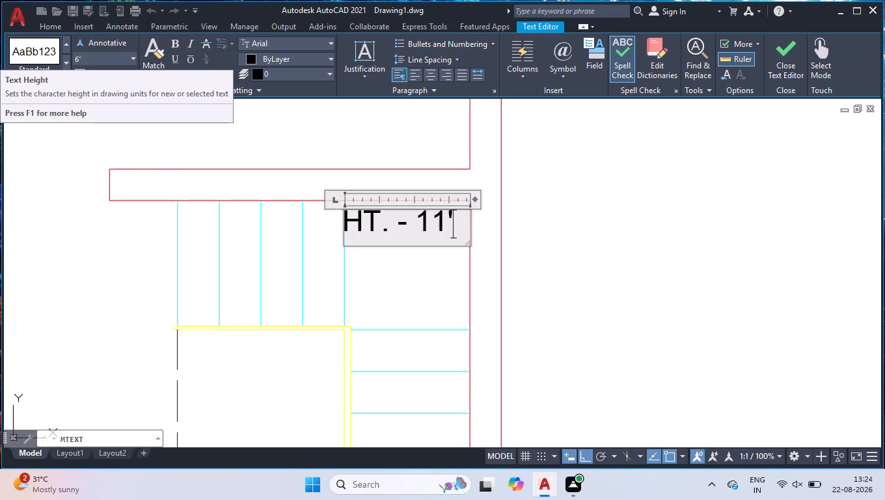
key("6")
key("shift+quotedbl")
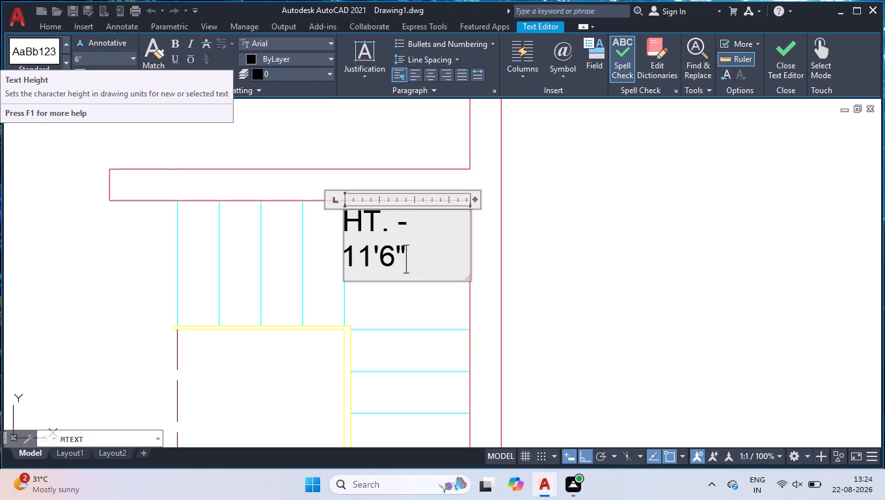
key("Return")
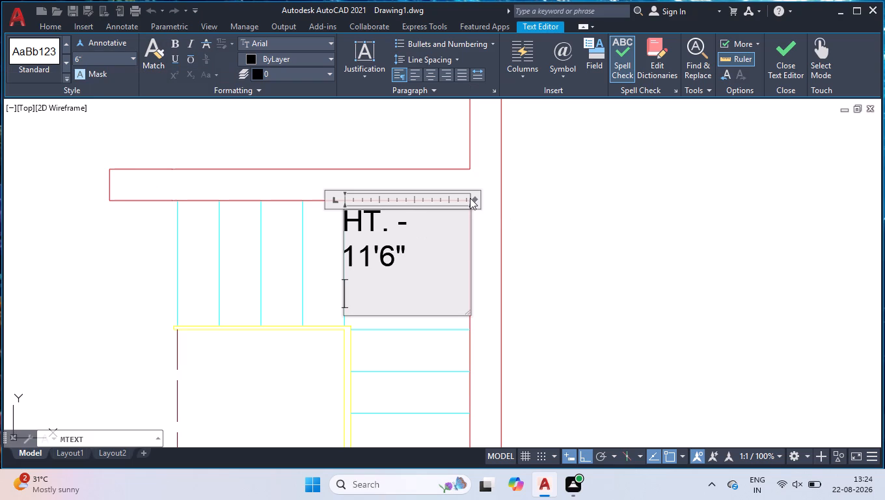
Widen the text box so the height entry fits on one line, and centre that line.
left_click_drag(472, 199, 517, 204)
left_click(483, 223)
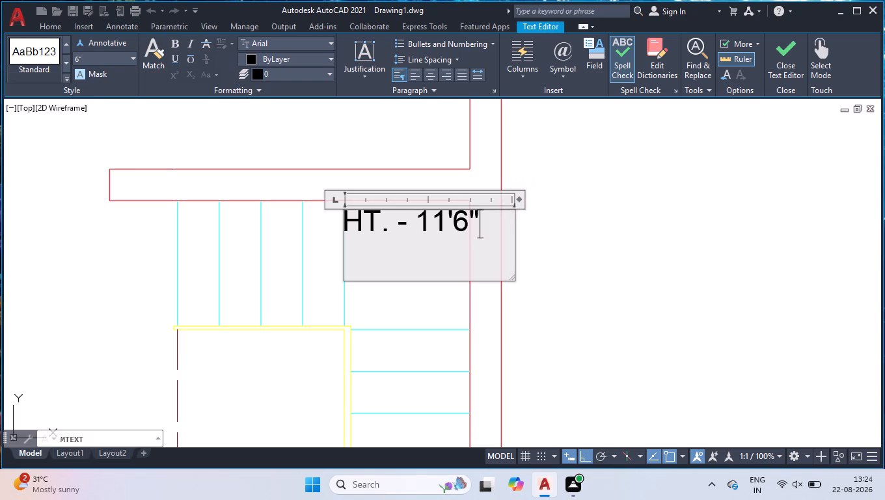
left_click(433, 73)
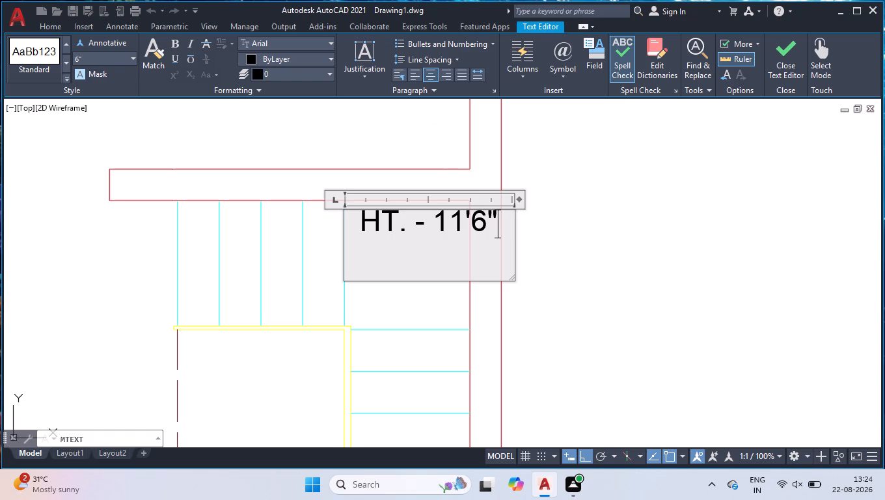
Add the lines T - 10", R - 6.9" and W - 3'6" below the height entry in the staircase note.
key("Return")
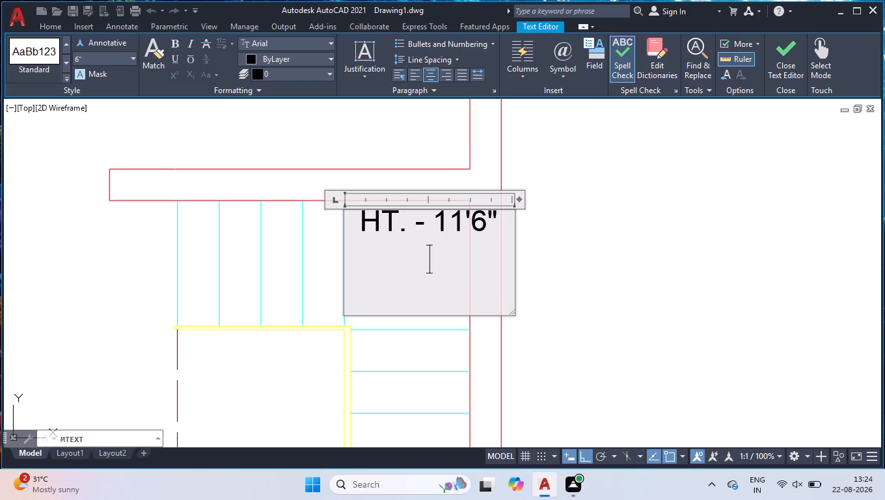
key("y")
key("BackSpace")
type("T -")
key("space")
type("10\"")
key("Return")
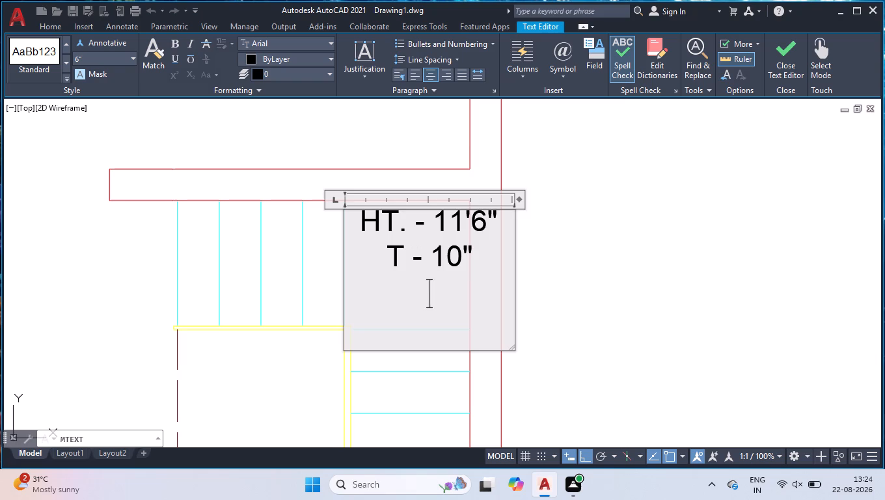
type("R -")
key("space")
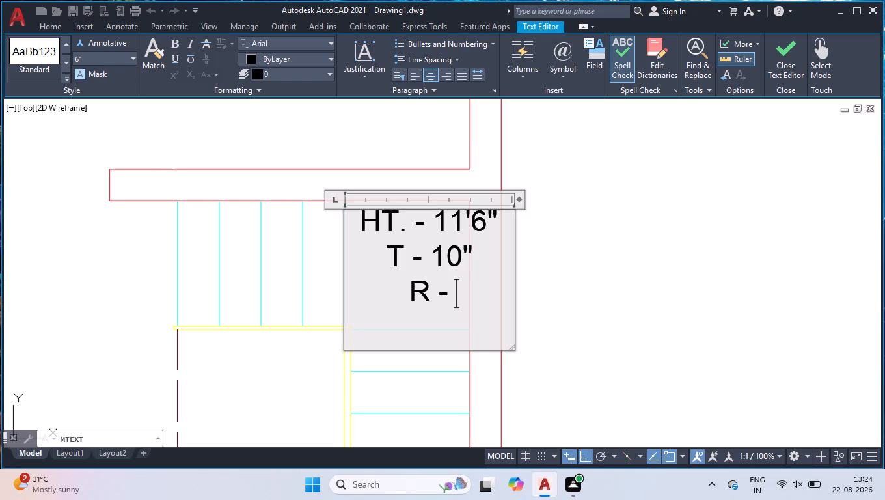
type("6.9\"")
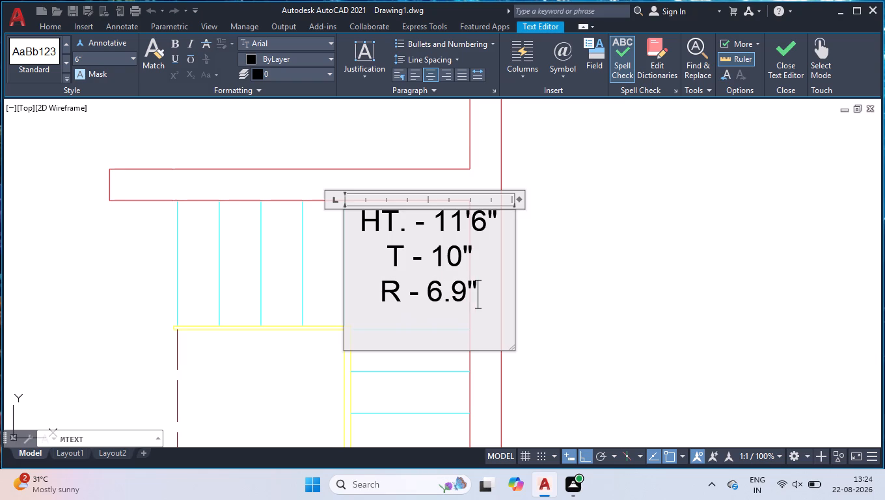
key("Return")
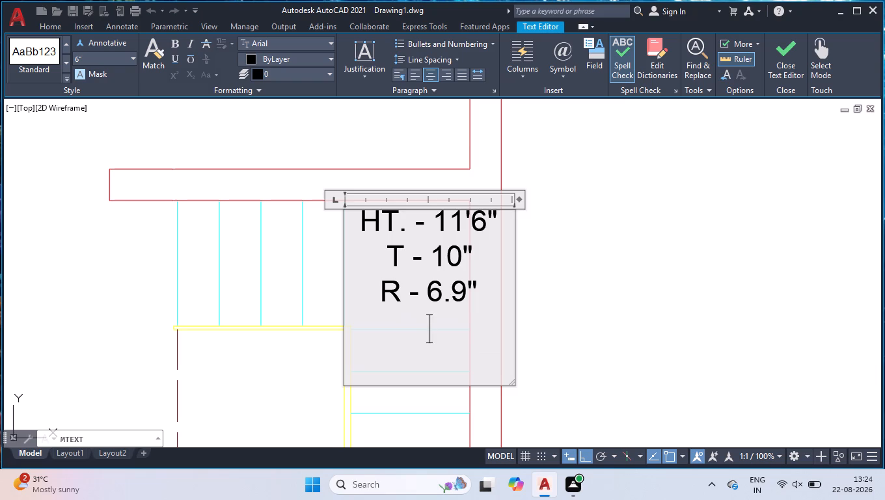
type("W --")
key("BackSpace")
key("space")
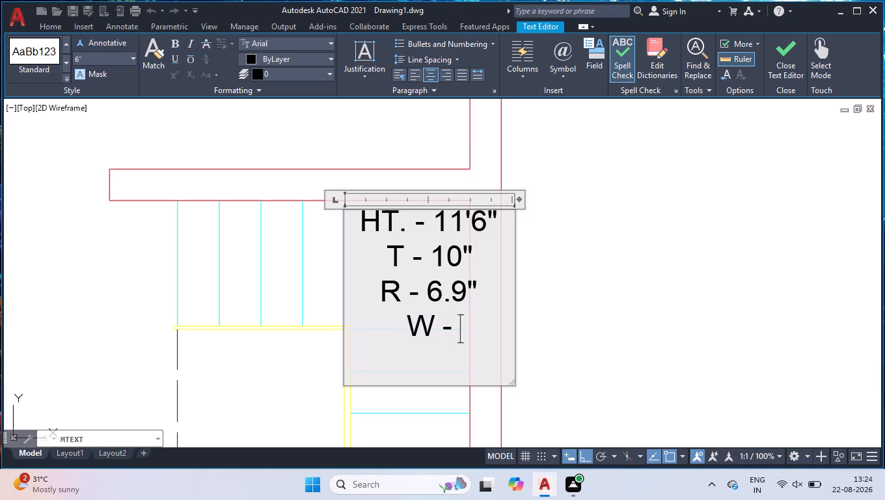
type("3'6\"")
key("Return")
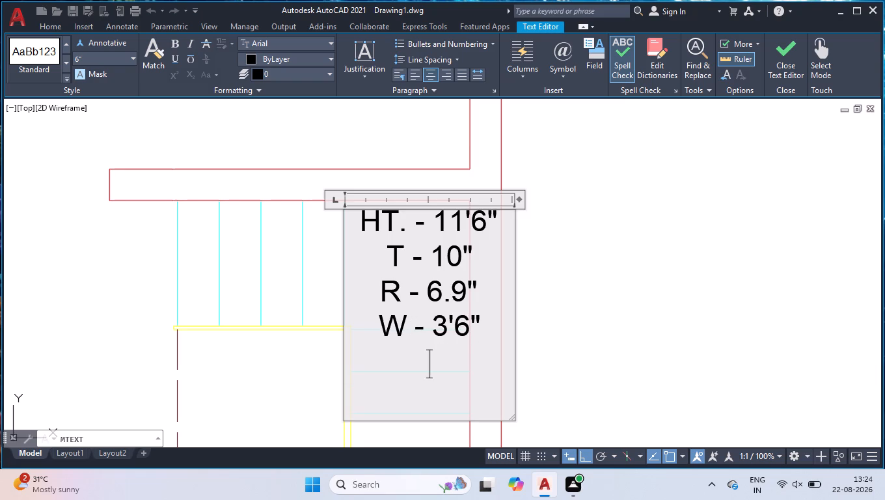
Add STEPS - 20 as the last line of the staircase note and finish the text.
type("STEPS -")
key("space")
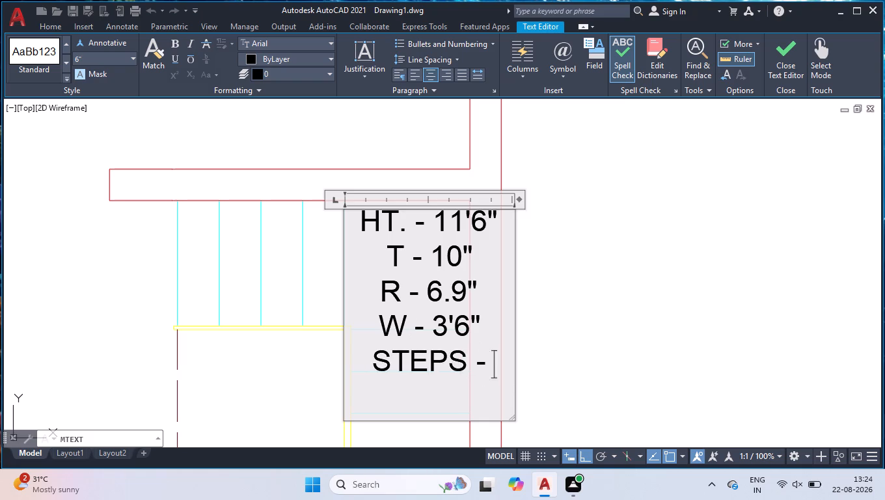
type("20")
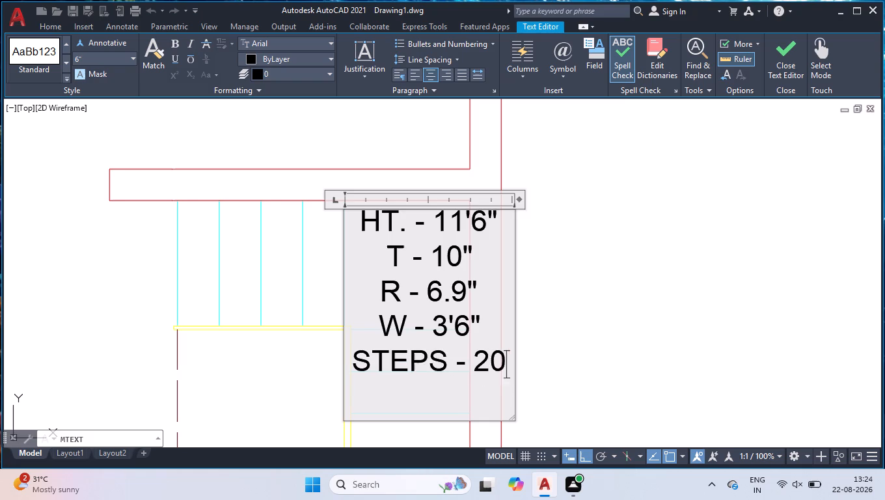
left_click(538, 230)
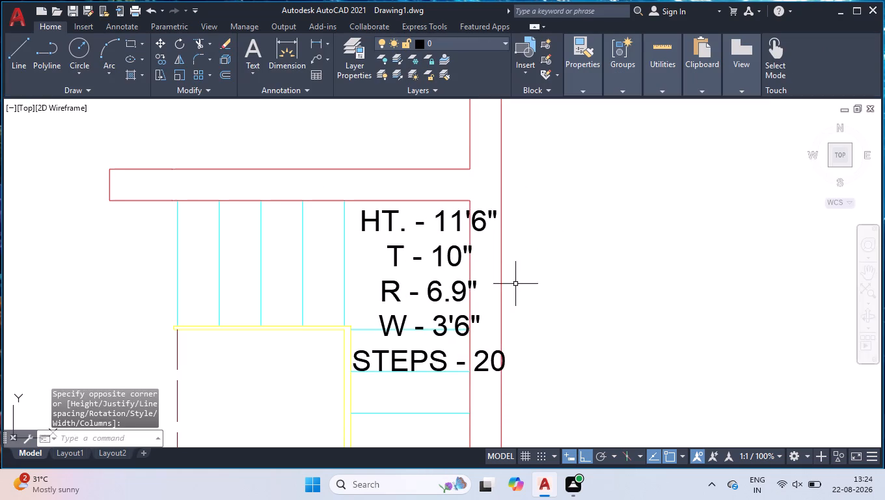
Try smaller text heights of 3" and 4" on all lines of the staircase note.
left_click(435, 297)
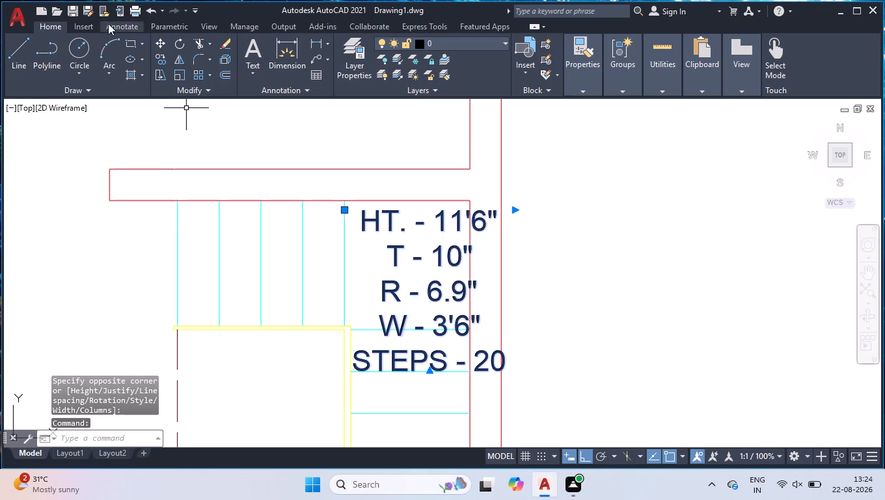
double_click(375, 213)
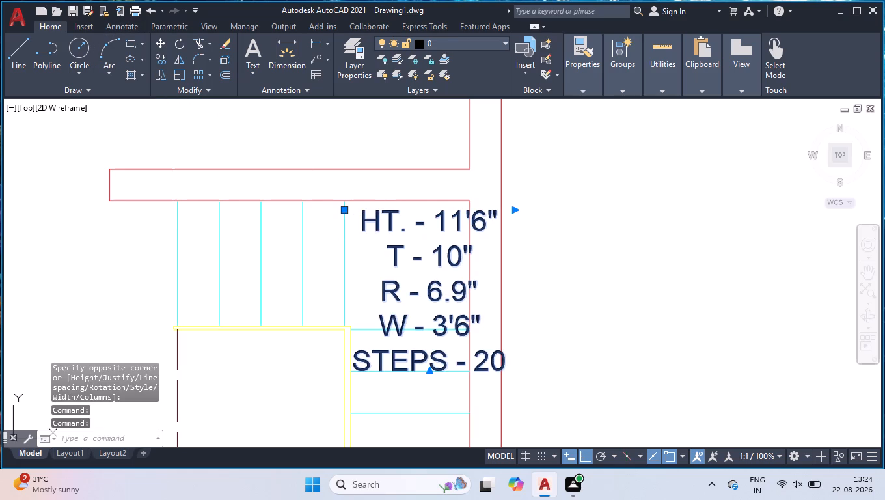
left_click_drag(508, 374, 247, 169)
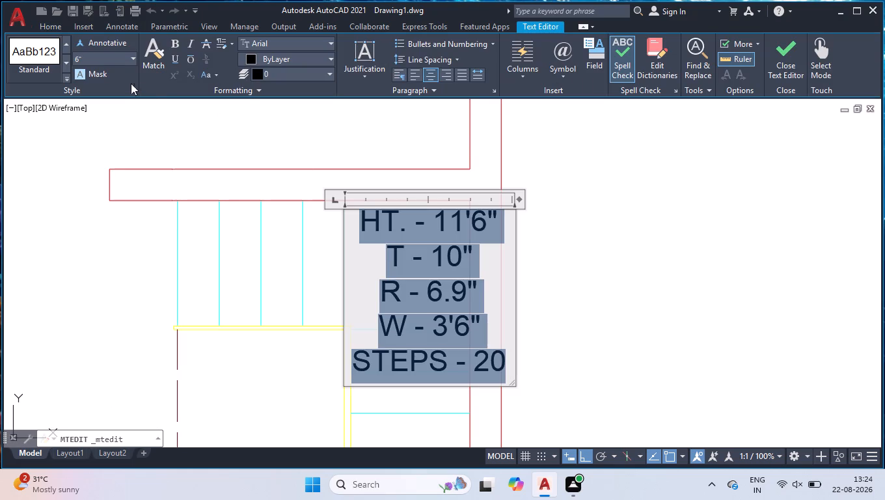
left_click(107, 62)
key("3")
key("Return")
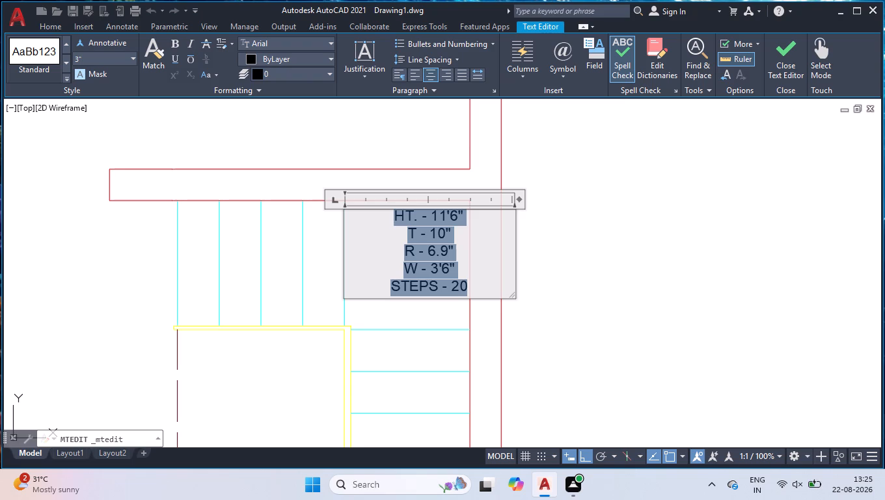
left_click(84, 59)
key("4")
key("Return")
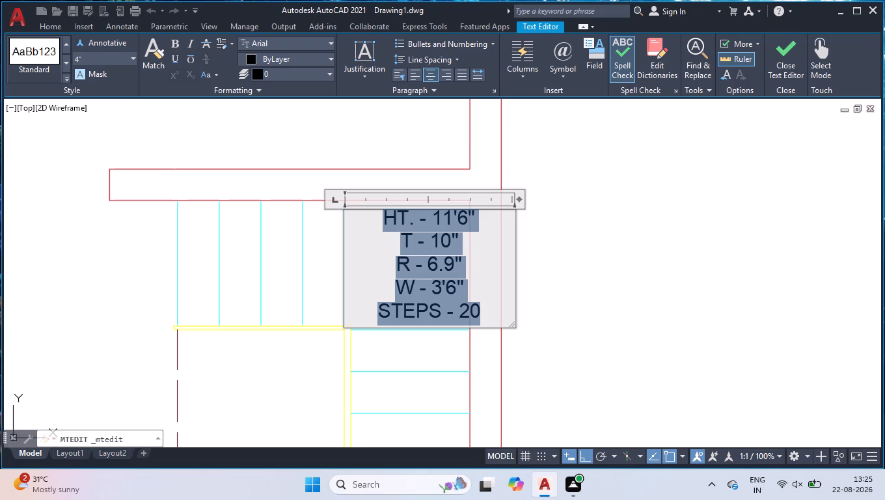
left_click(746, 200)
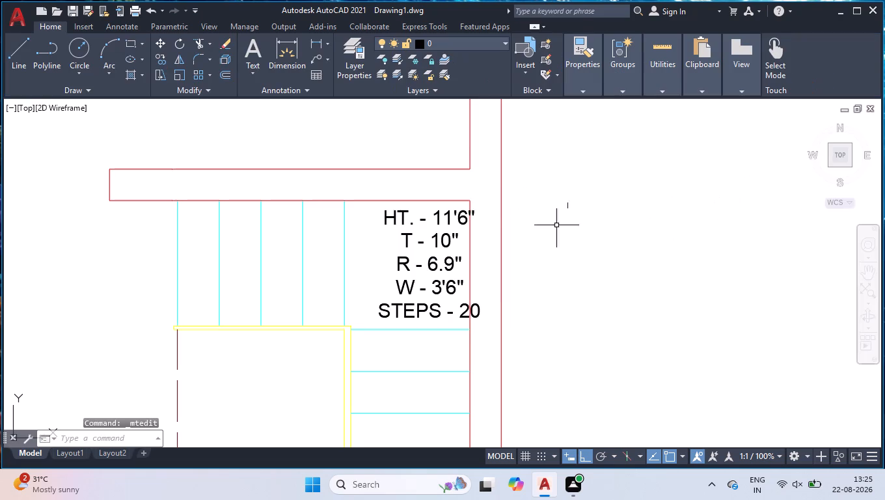
Set the text height of all lines in the staircase note to 3".
left_click(449, 210)
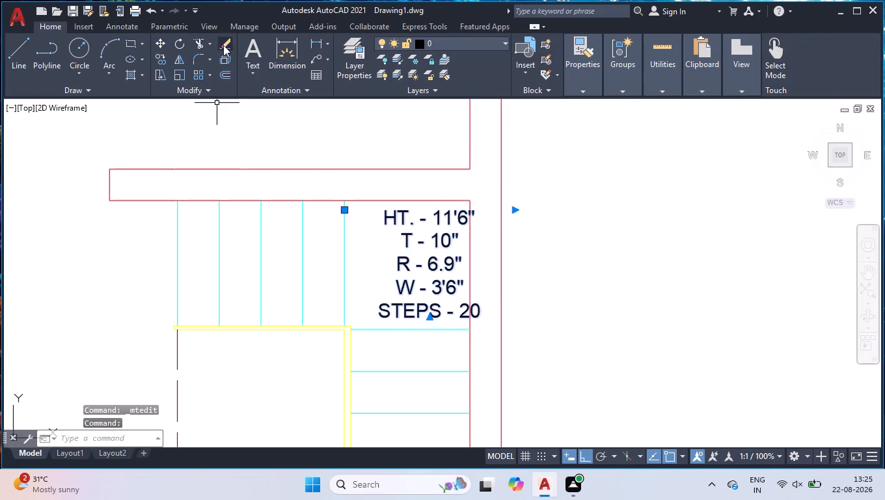
double_click(406, 236)
left_click(93, 63)
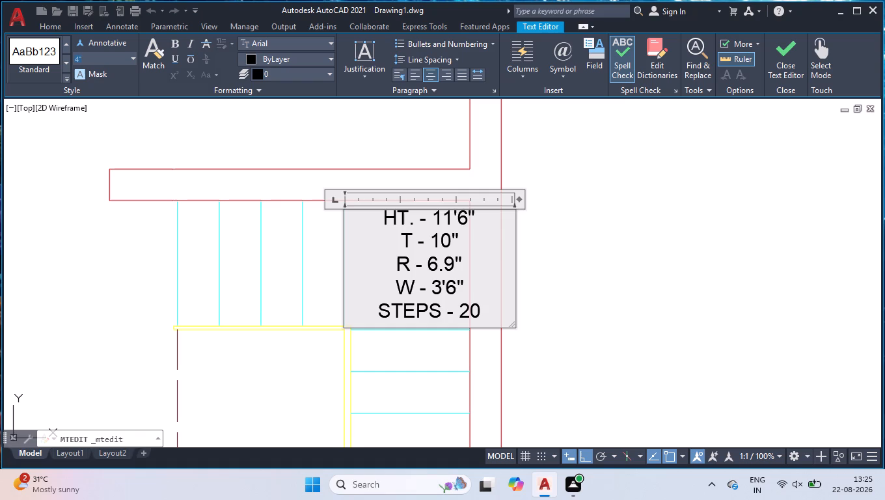
key("3")
key("Return")
left_click_drag(496, 314, 172, 133)
left_click(114, 59)
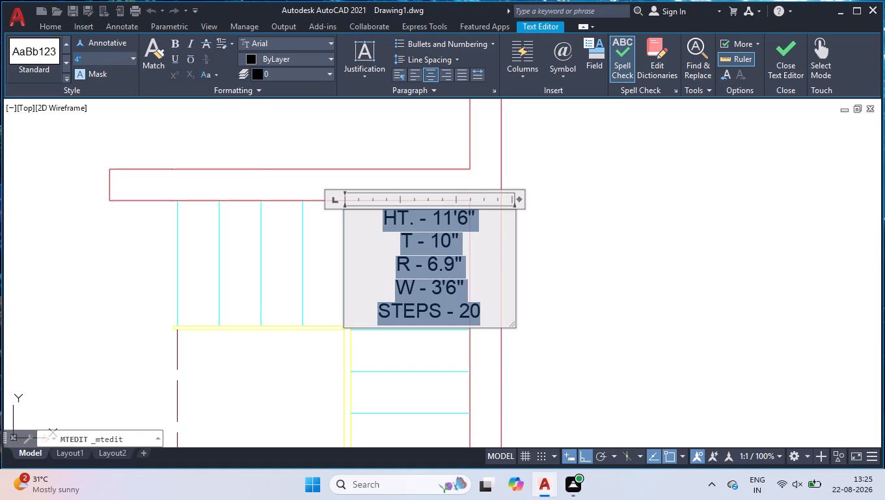
key("3")
key("BackSpace")
key("Return")
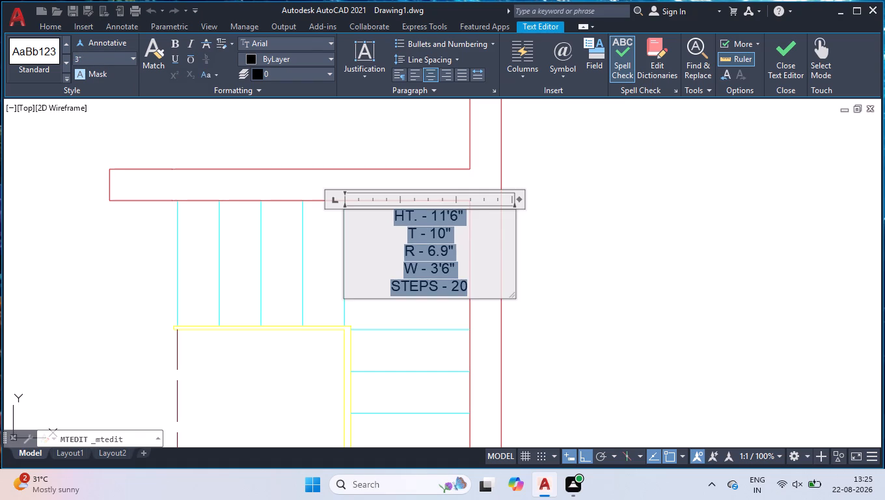
left_click(571, 225)
Move the staircase note about 8" horizontally towards the upper flight's treads to centre it on the corner landing.
scroll(461, 219, "up", 1)
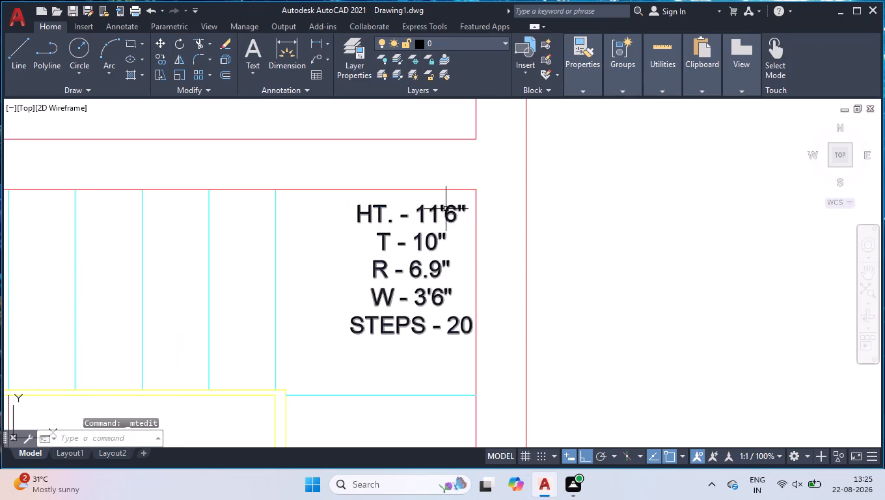
left_click(446, 209)
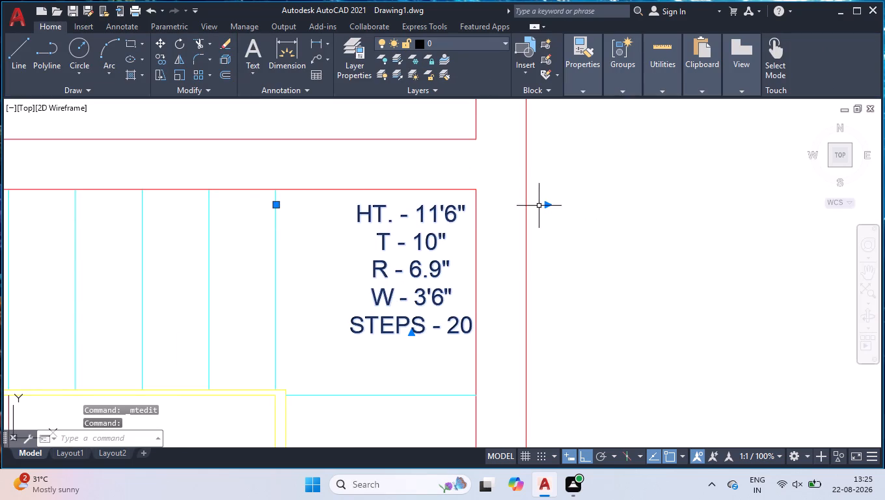
left_click(278, 205)
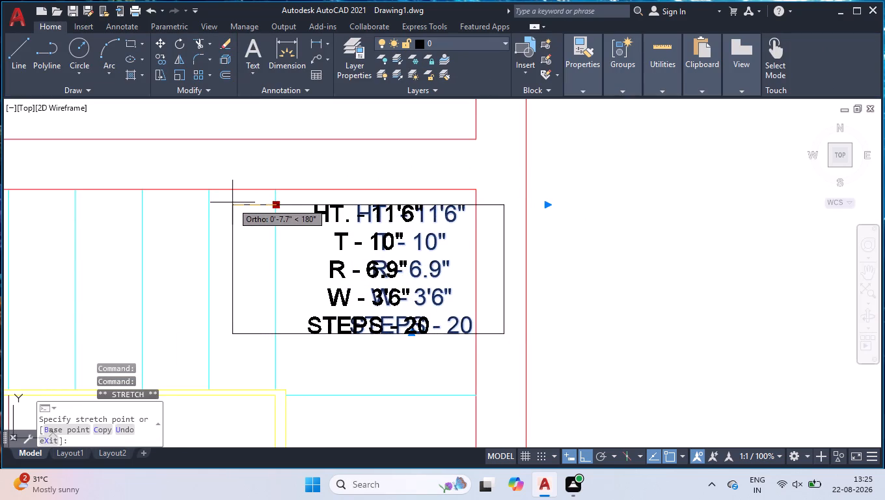
left_click(232, 202)
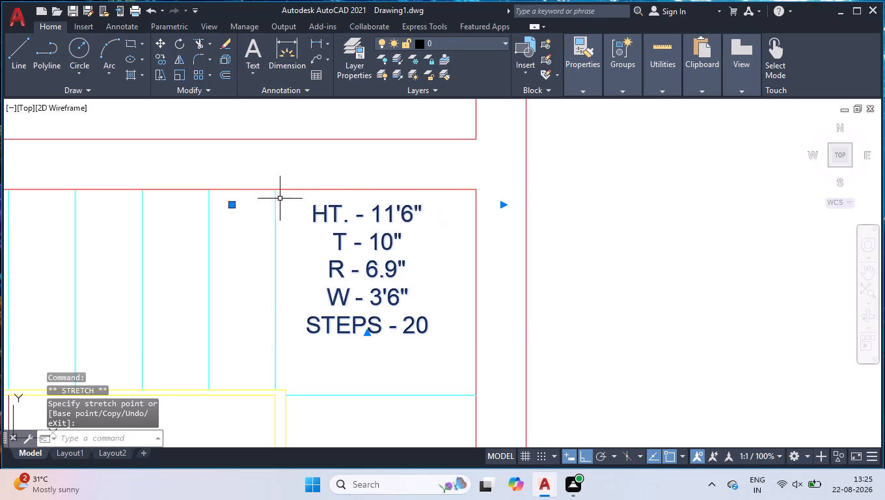
left_click(495, 177, "shift")
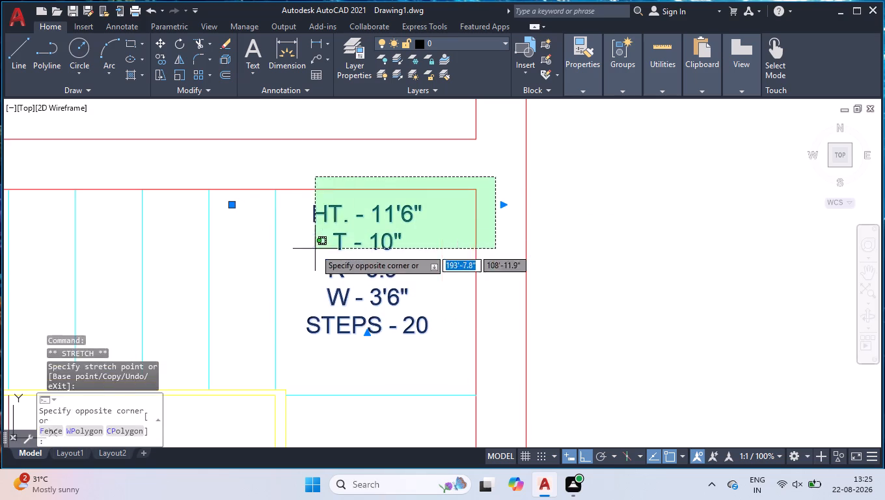
left_click(315, 249, "shift")
Draw a rectangle of about 2'-1" by 2'-4" around the staircase note on the corner landing.
type("REC")
key("Return")
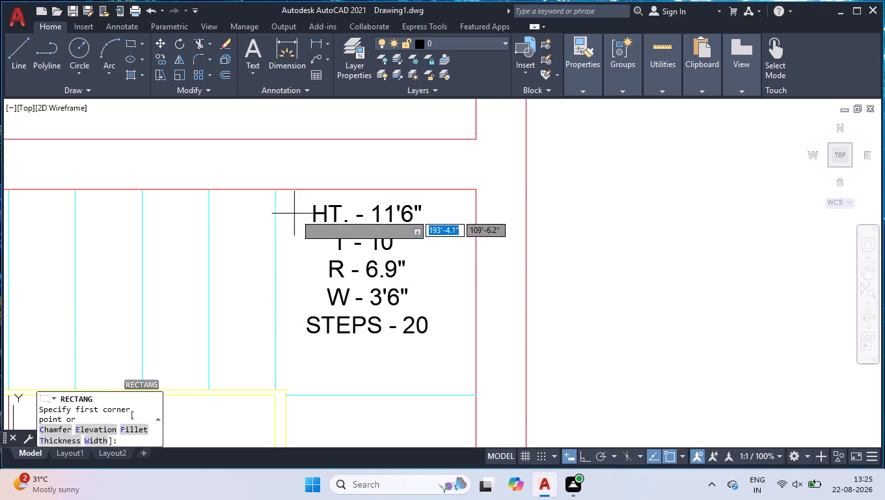
left_click(296, 199)
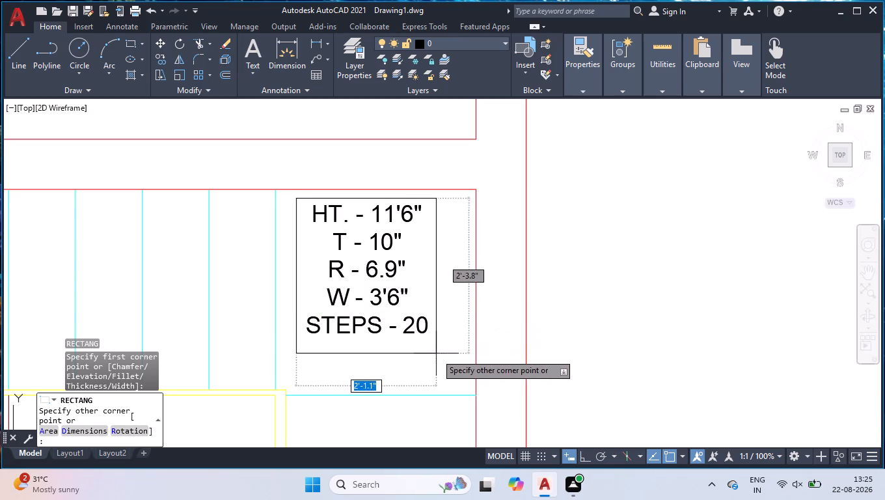
left_click(441, 357)
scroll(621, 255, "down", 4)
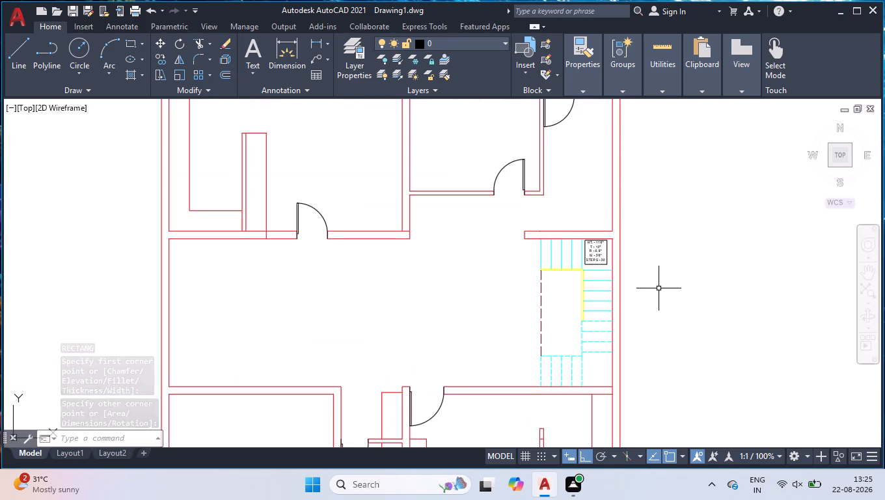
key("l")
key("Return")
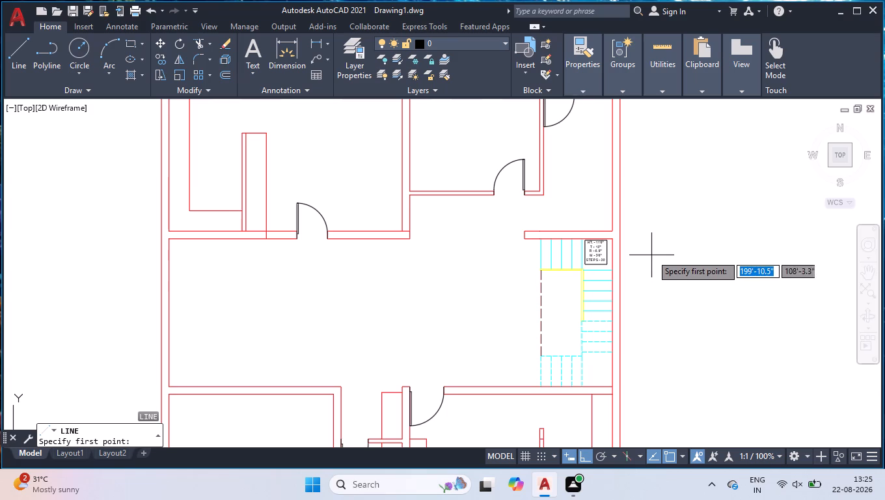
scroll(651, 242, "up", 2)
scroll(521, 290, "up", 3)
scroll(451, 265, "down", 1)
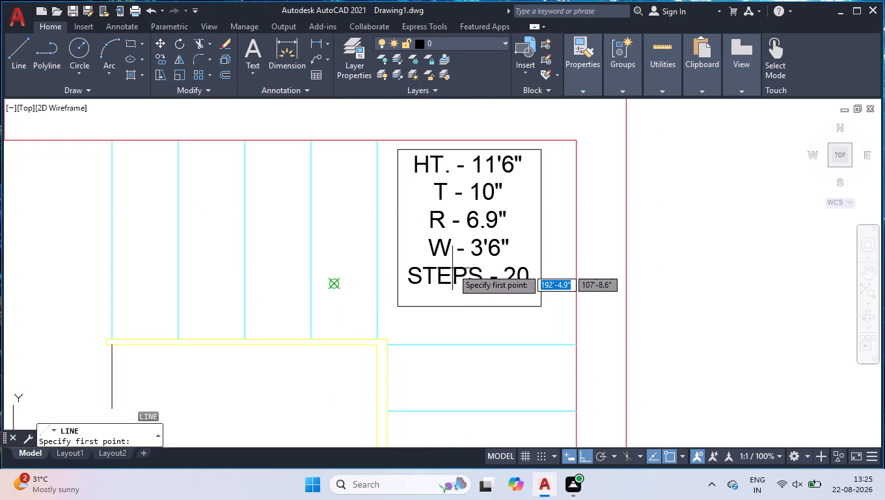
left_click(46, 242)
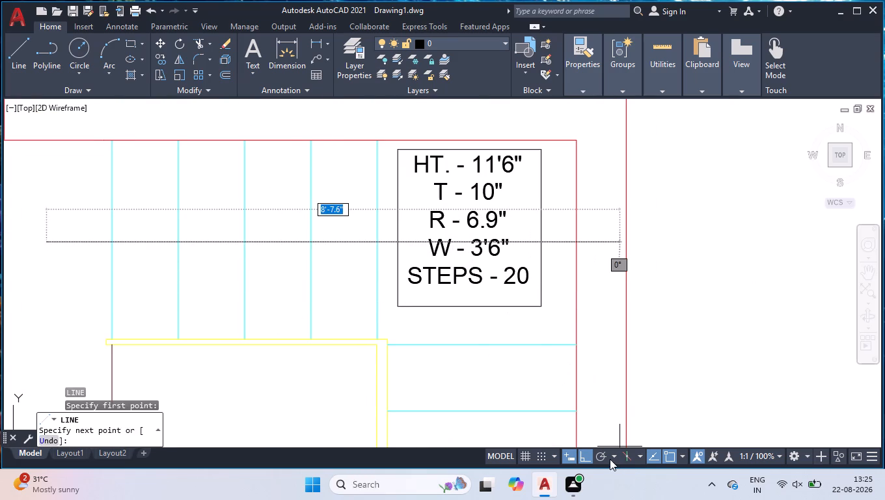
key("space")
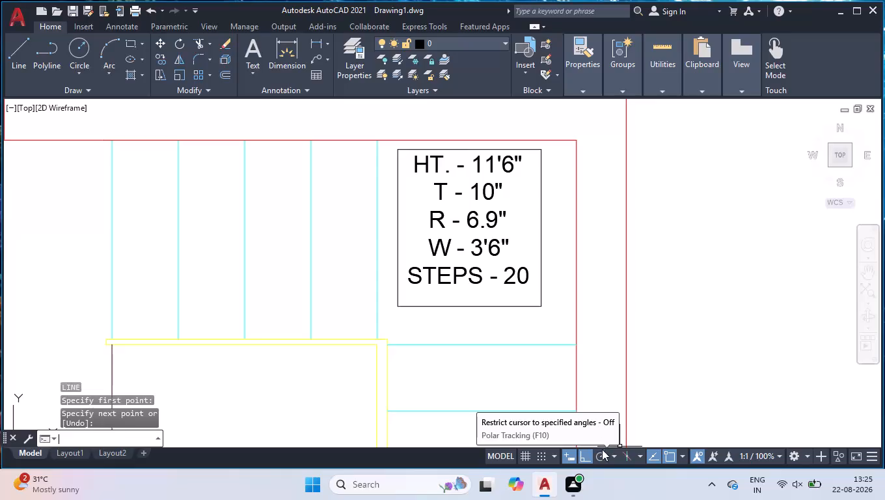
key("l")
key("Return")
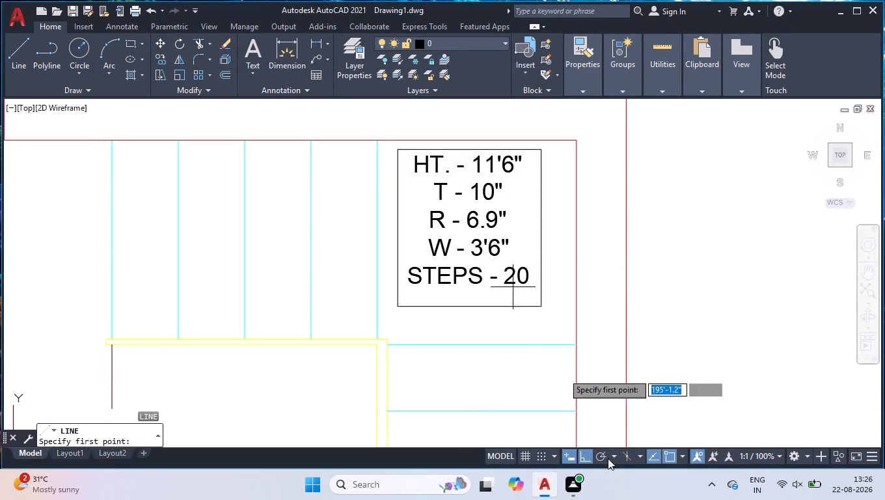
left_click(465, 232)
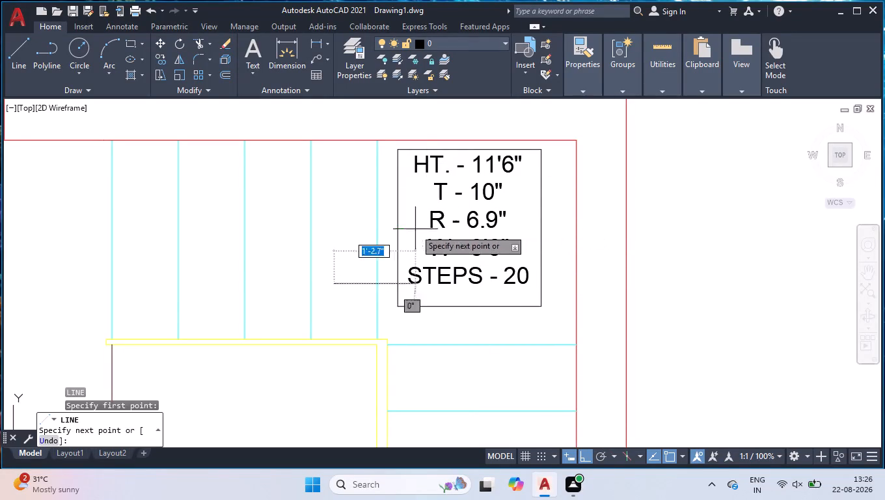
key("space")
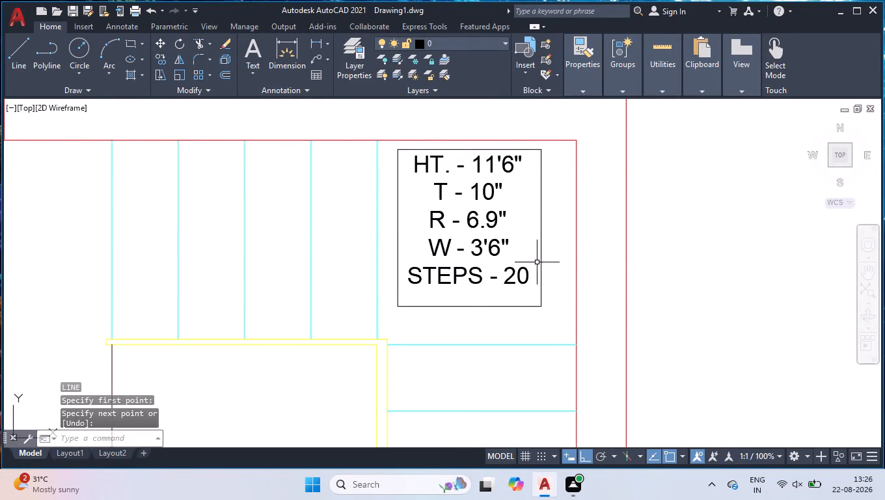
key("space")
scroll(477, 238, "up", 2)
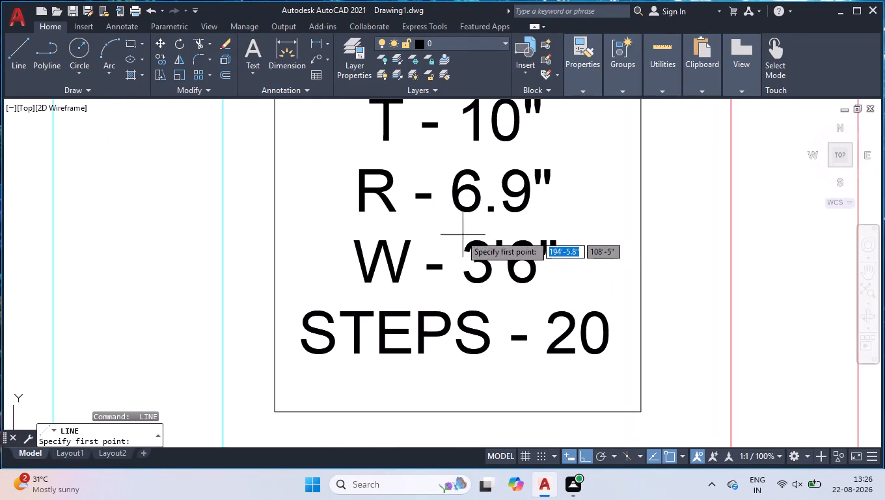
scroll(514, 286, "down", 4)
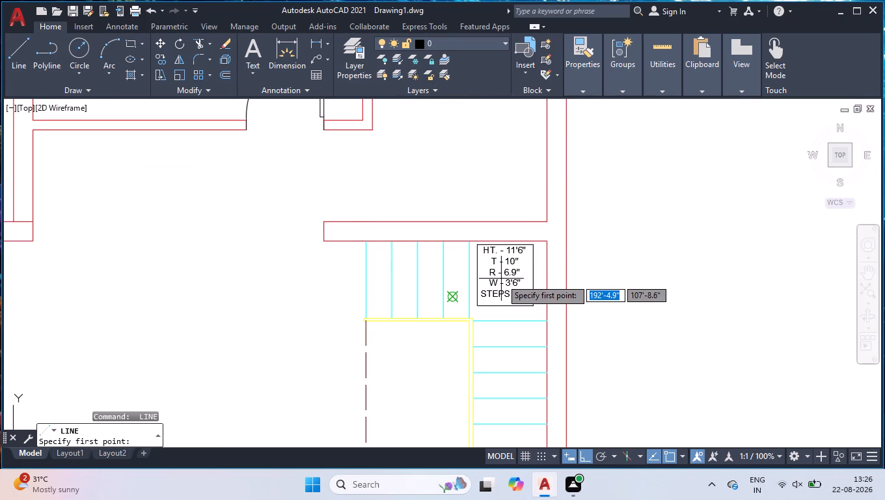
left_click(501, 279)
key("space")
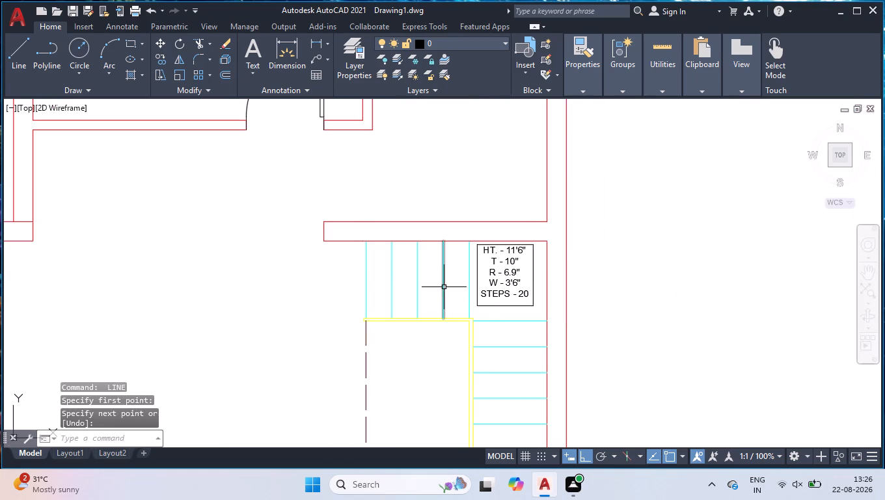
Draw an L-shaped direction line about 6'-1" across the upper flight to the corner landing and about 5'-7" down the side flight.
key("l")
key("Return")
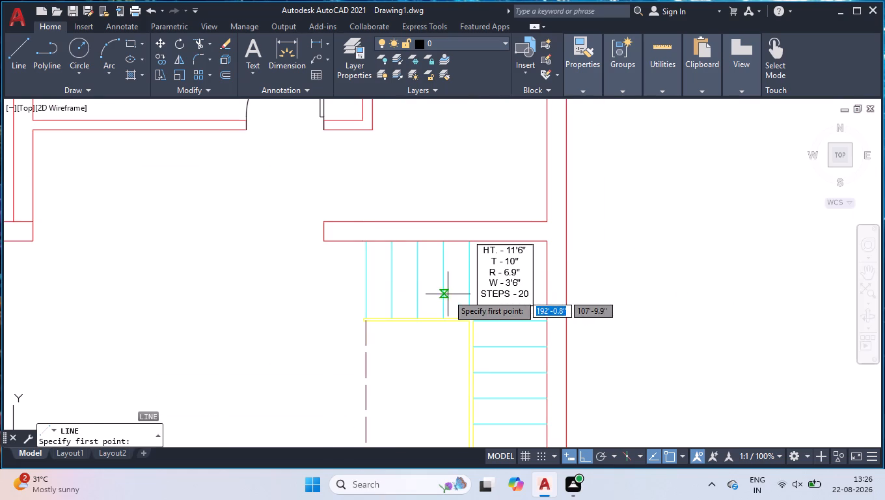
scroll(454, 294, "up", 3)
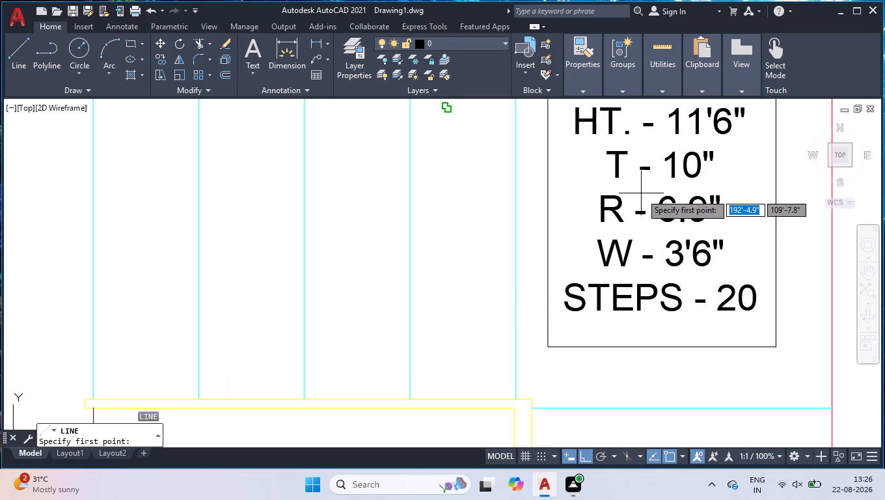
left_click(8, 197)
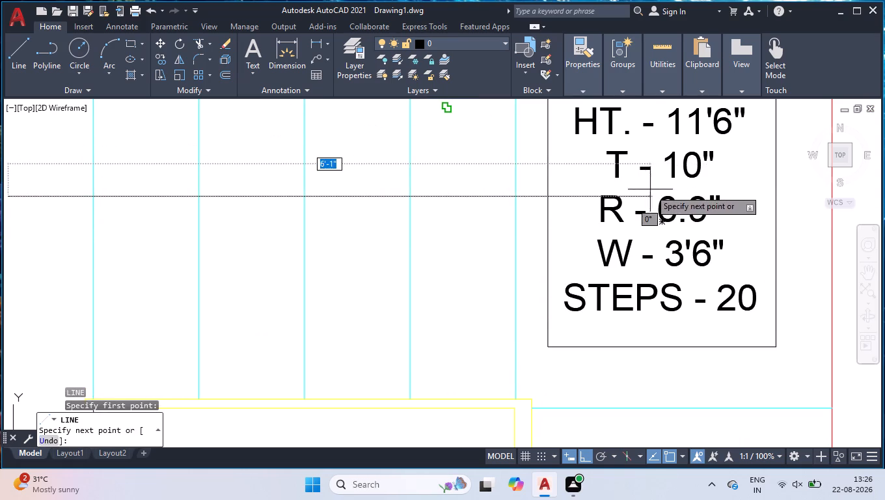
left_click(652, 199)
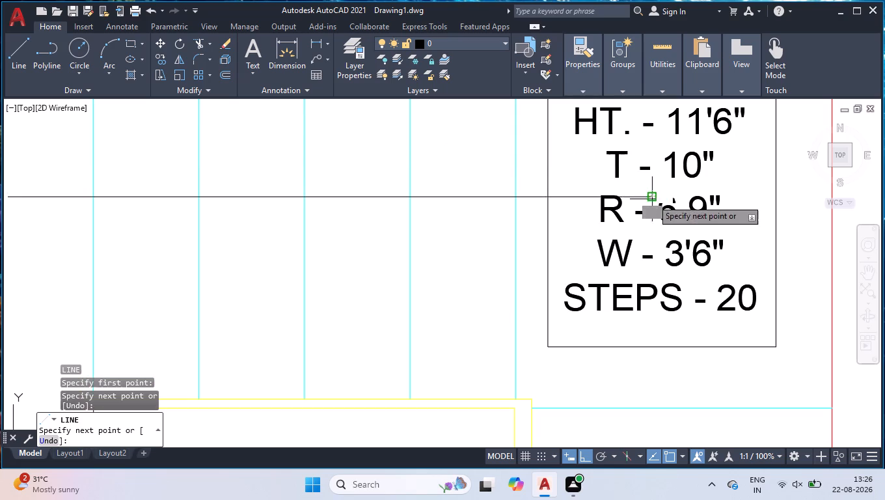
scroll(663, 353, "down", 3)
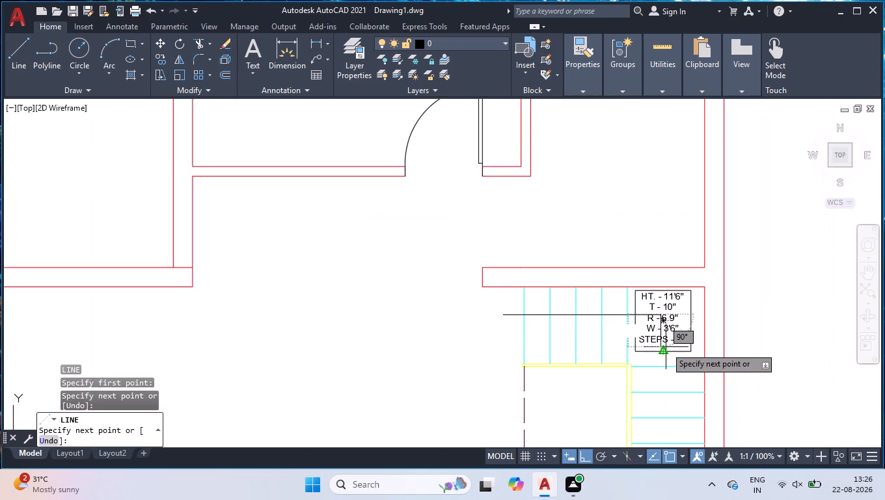
scroll(666, 347, "down", 2)
scroll(669, 402, "up", 5)
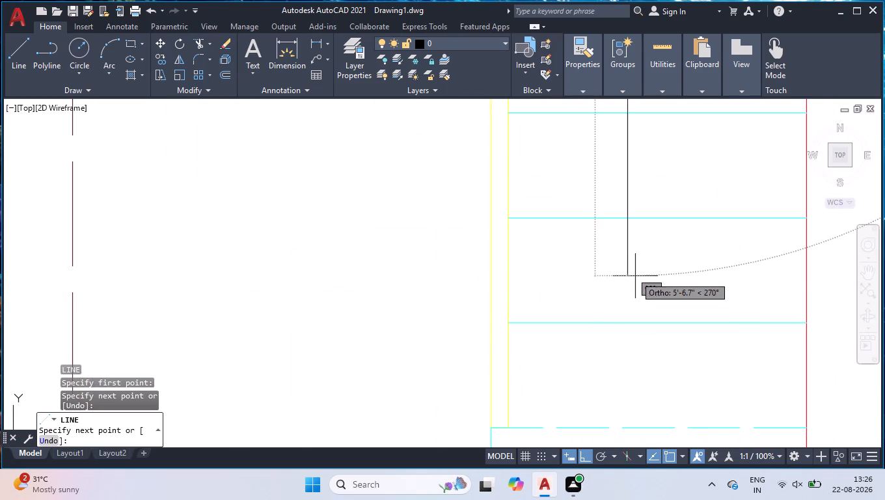
left_click(635, 276)
key("space")
Draw a 135° arrowhead stroke about 3" long from the lower end of the staircase direction line, using polar tracking.
scroll(636, 273, "up", 2)
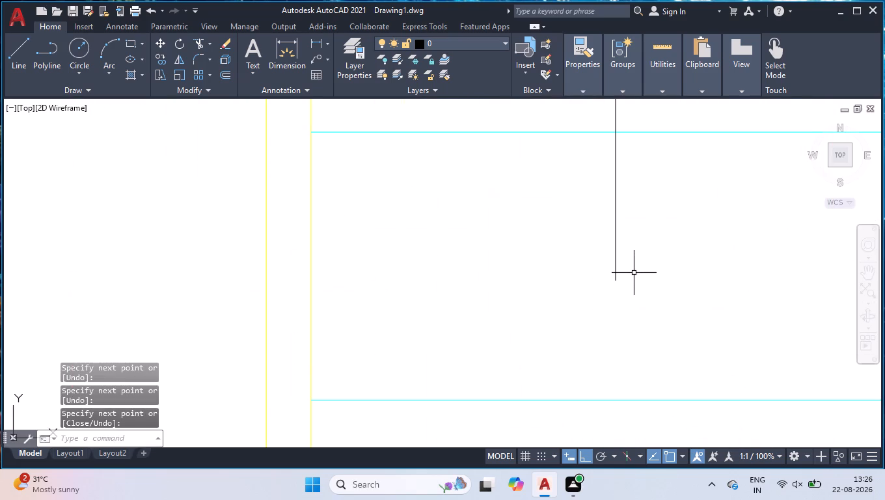
key("space")
left_click(612, 281)
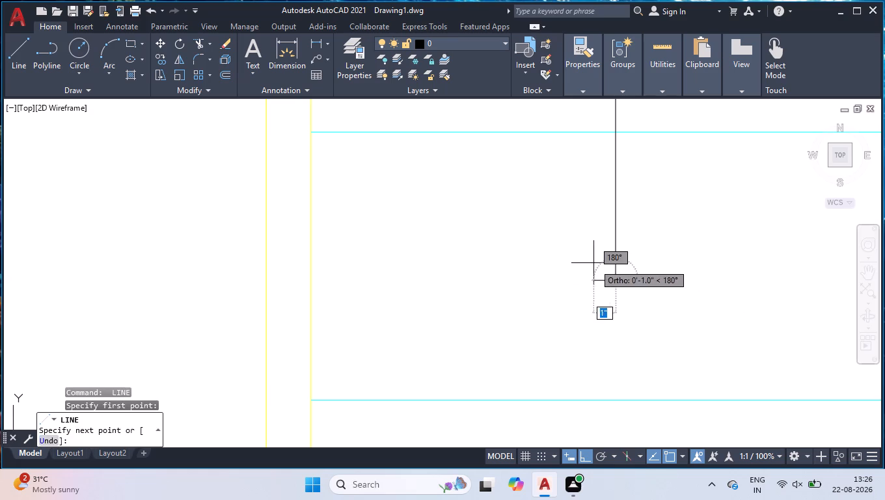
left_click(605, 457)
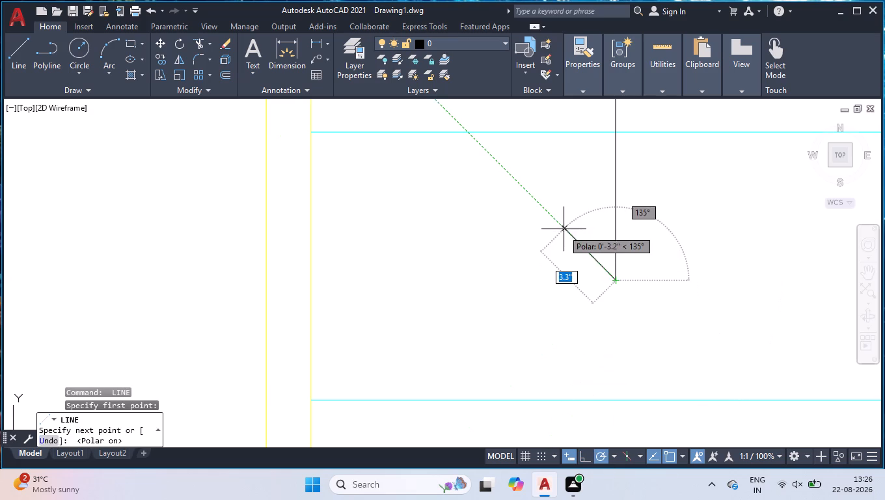
left_click(565, 226)
key("space")
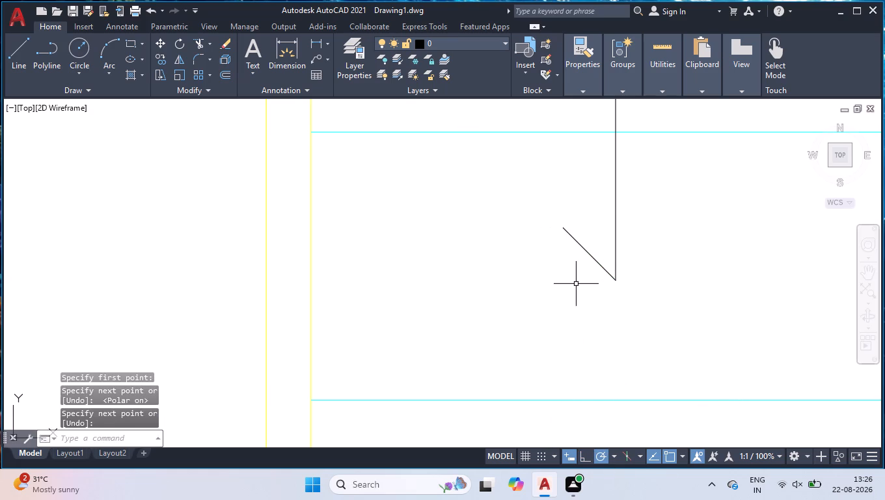
Mirror the arrowhead stroke about the vertical direction line, keeping the original stroke.
type("MO")
key("BackSpace")
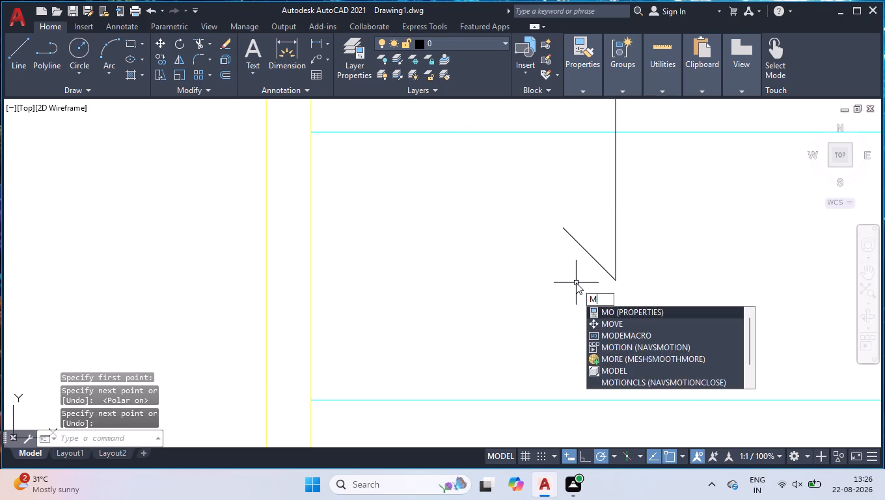
key("i")
key("Return")
left_click(588, 230)
left_click(560, 262)
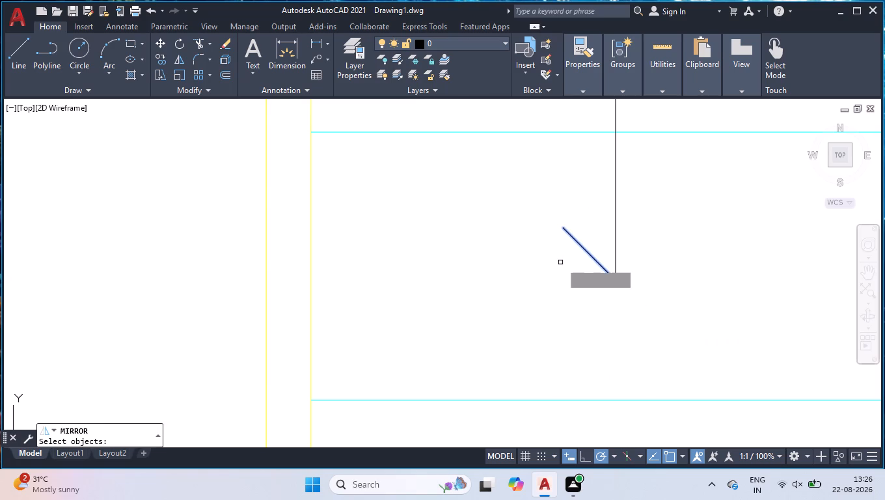
key("Return")
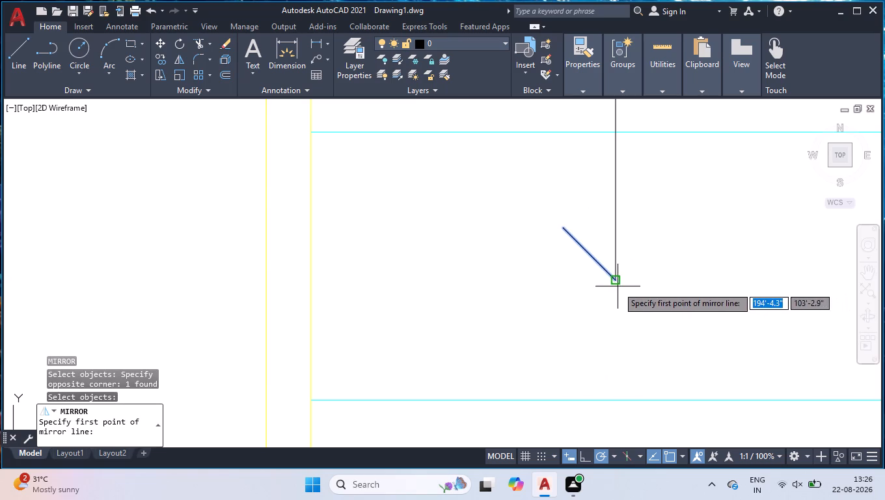
left_click(616, 279)
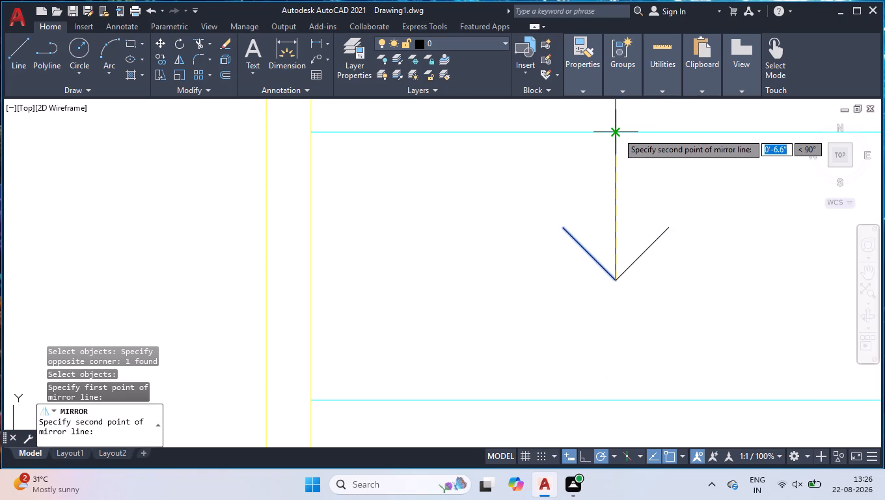
left_click(618, 133)
left_click_drag(646, 179, 618, 133)
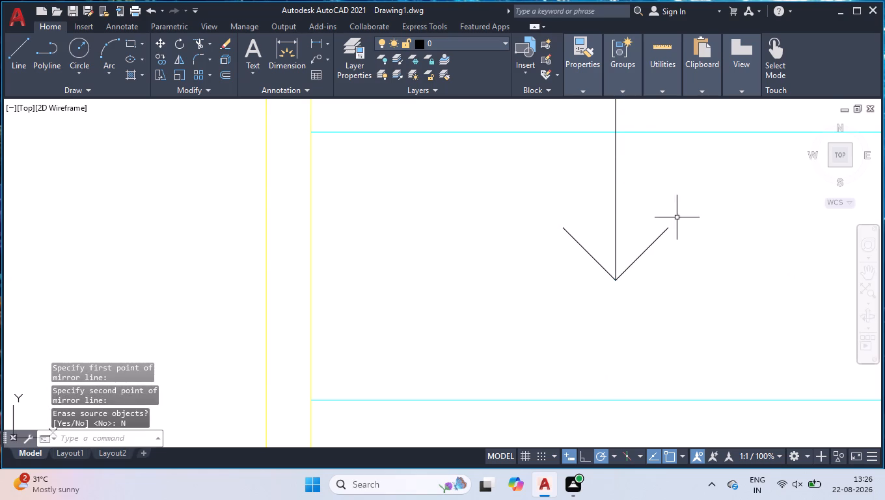
Set the colour of the staircase direction line's two segments and both arrowhead strokes to Magenta.
scroll(677, 219, "down", 6)
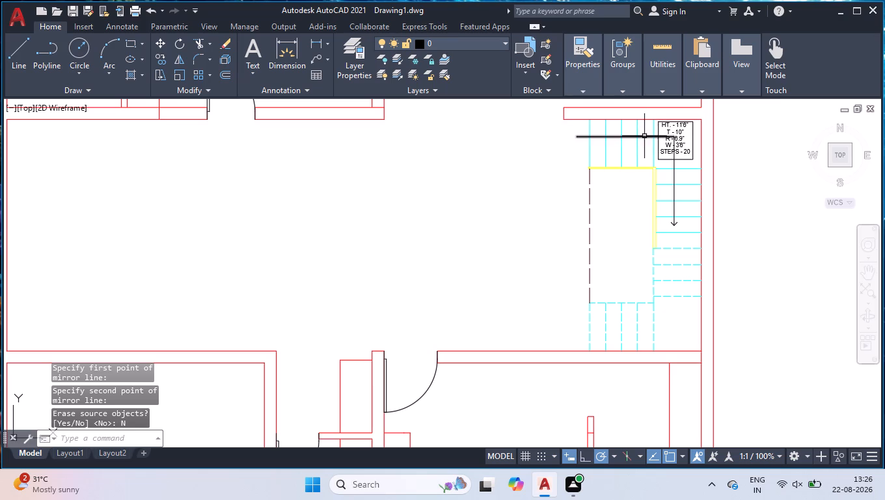
left_click(644, 137)
scroll(698, 218, "up", 4)
left_click(577, 232)
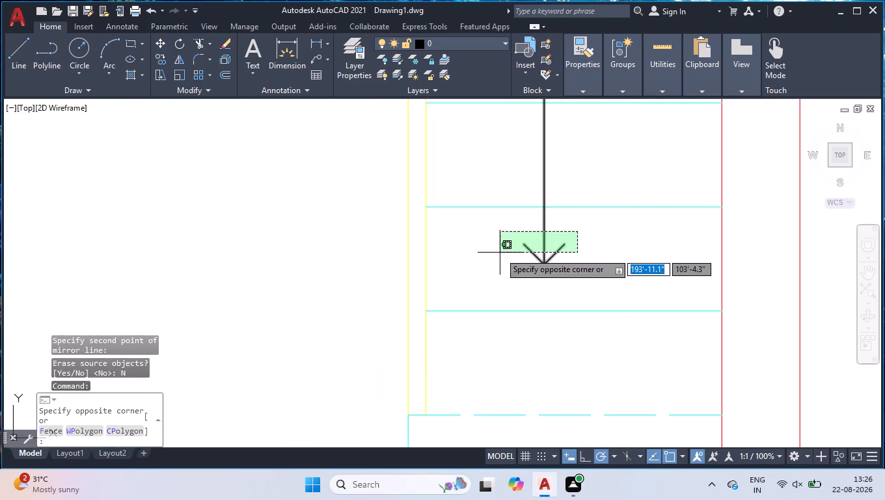
left_click(500, 253)
key("ctrl+1")
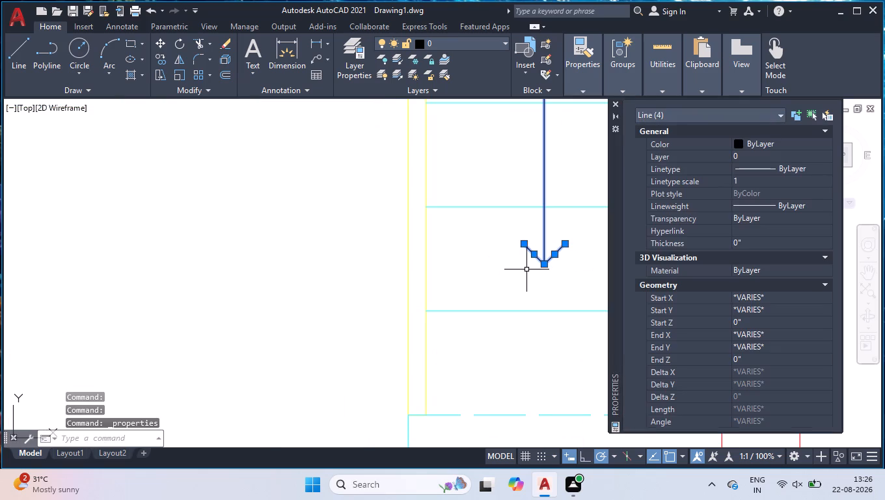
double_click(820, 144)
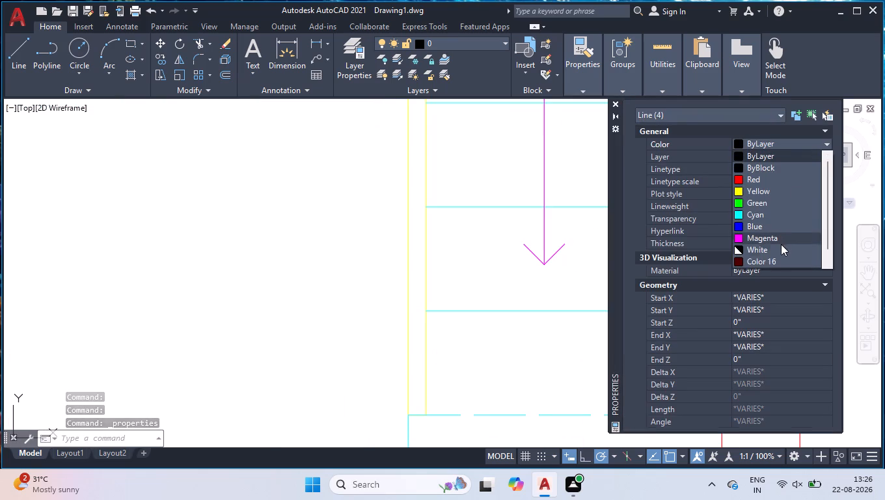
left_click(769, 225)
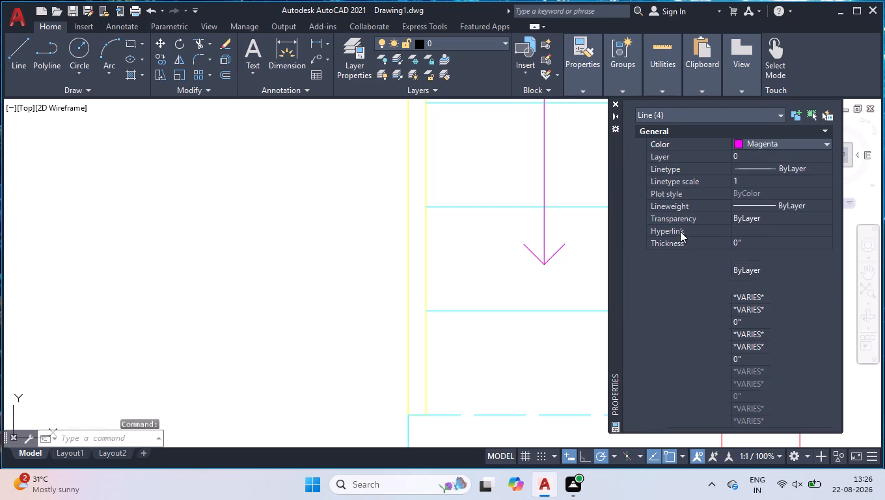
left_click(614, 105)
scroll(629, 197, "down", 8)
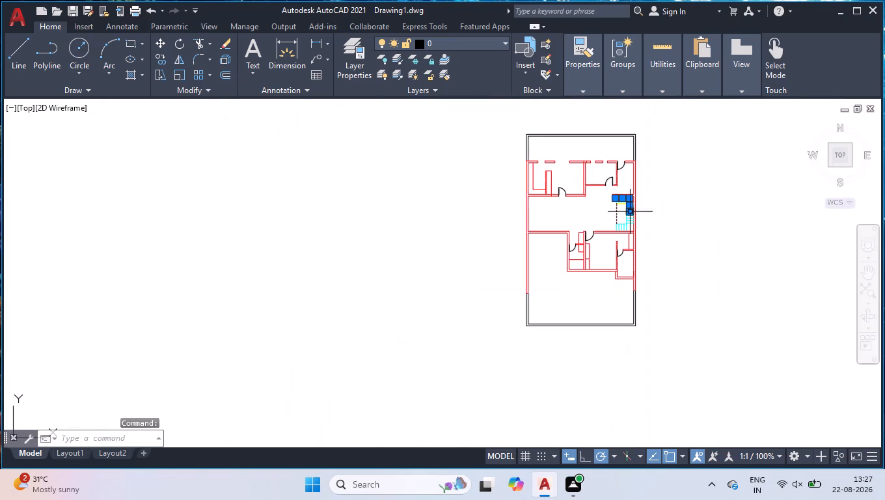
left_click(719, 158, "shift")
left_click(547, 236, "shift")
Set the colour of the nine solid and dashed tread lines of the side flight to index colour 142.
scroll(628, 199, "up", 3)
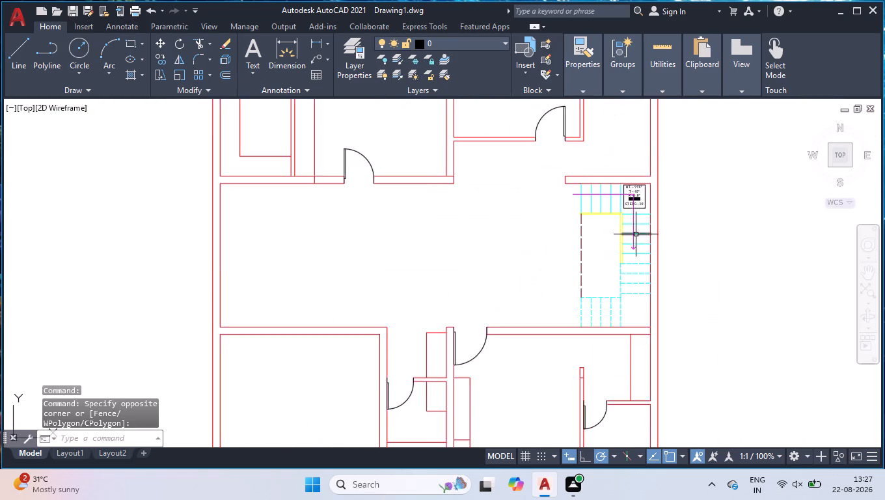
scroll(636, 234, "up", 2)
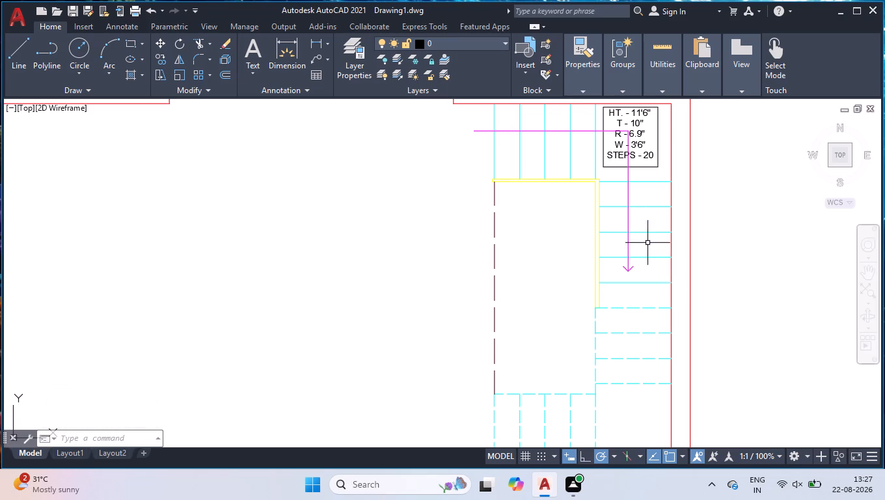
left_click(663, 176)
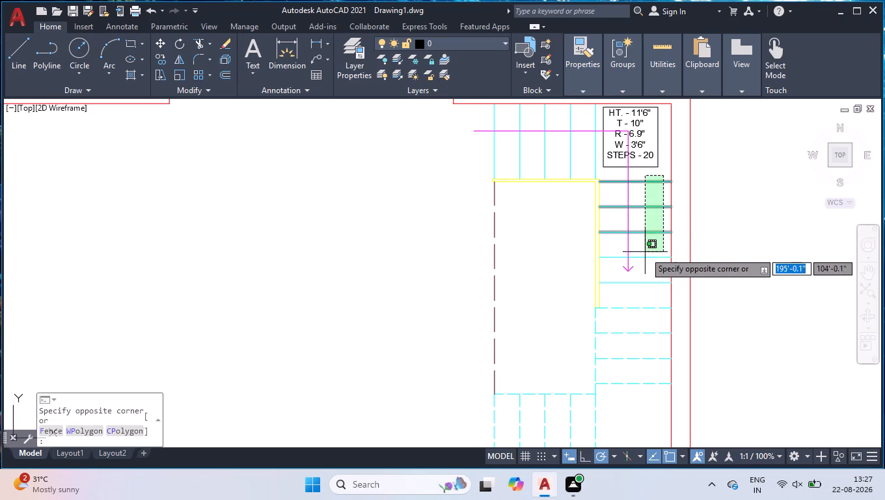
left_click(638, 391)
key("ctrl+1")
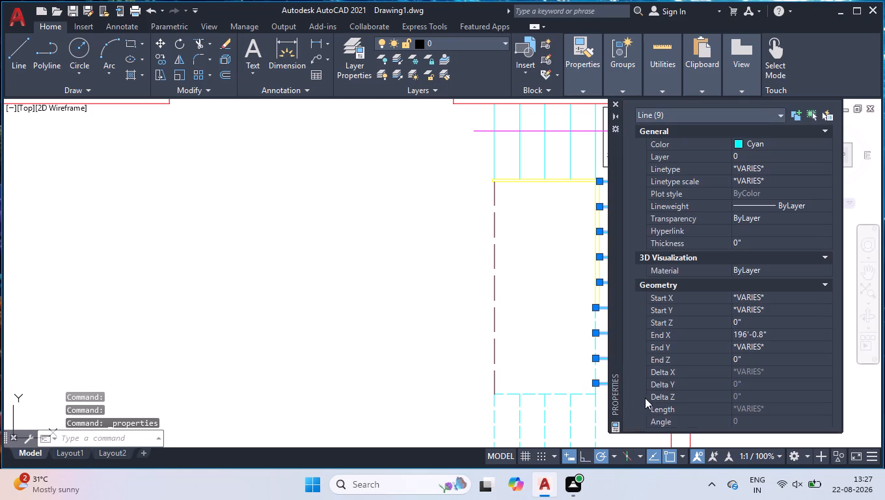
left_click(760, 146)
left_click(761, 143)
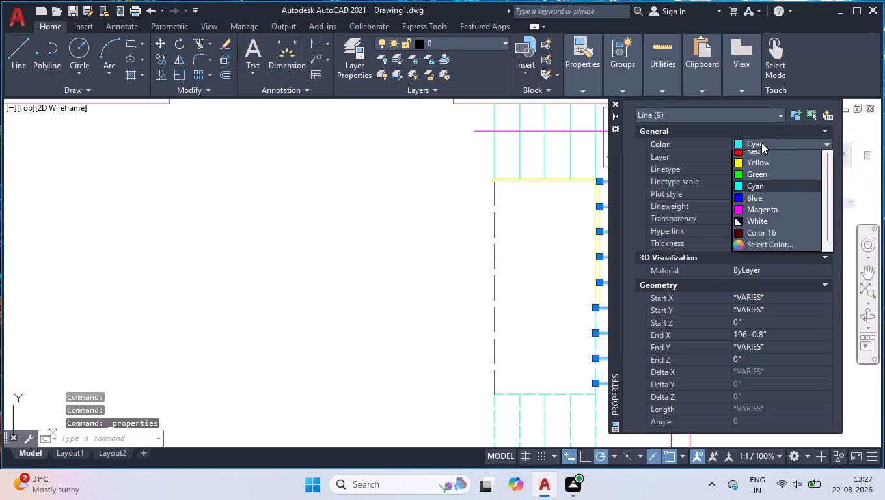
left_click(754, 265)
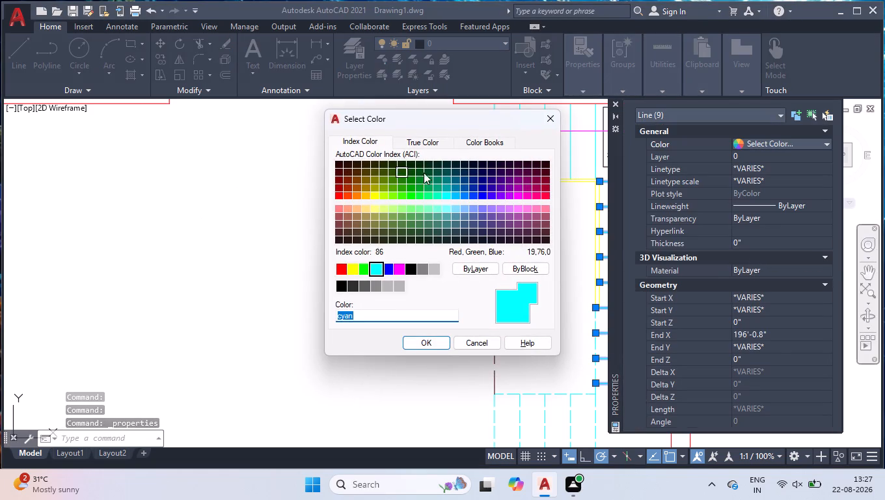
left_click(459, 189)
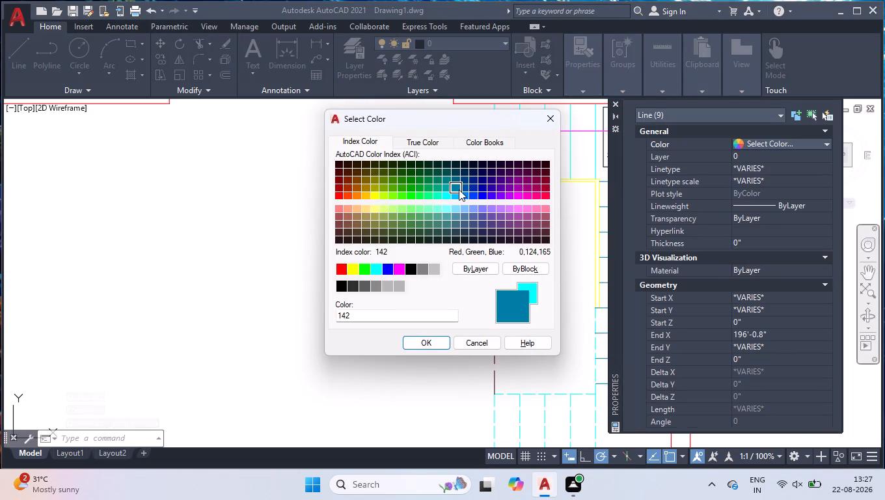
left_click(616, 102)
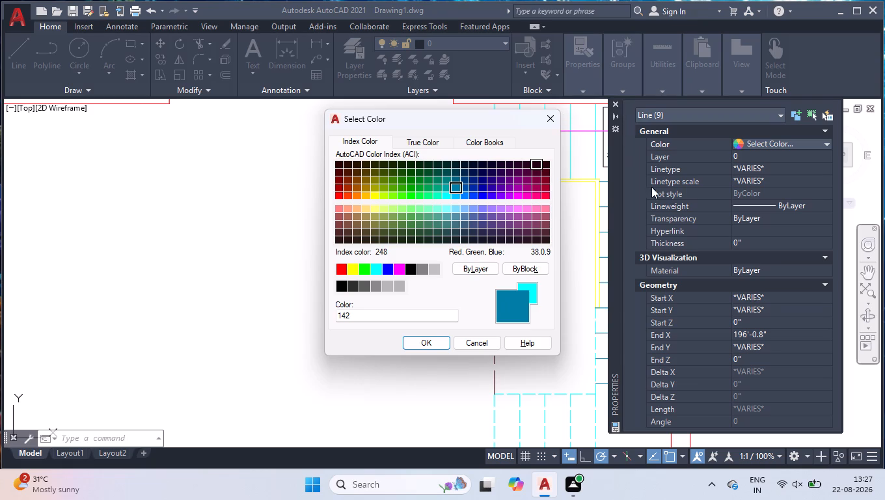
left_click(422, 348)
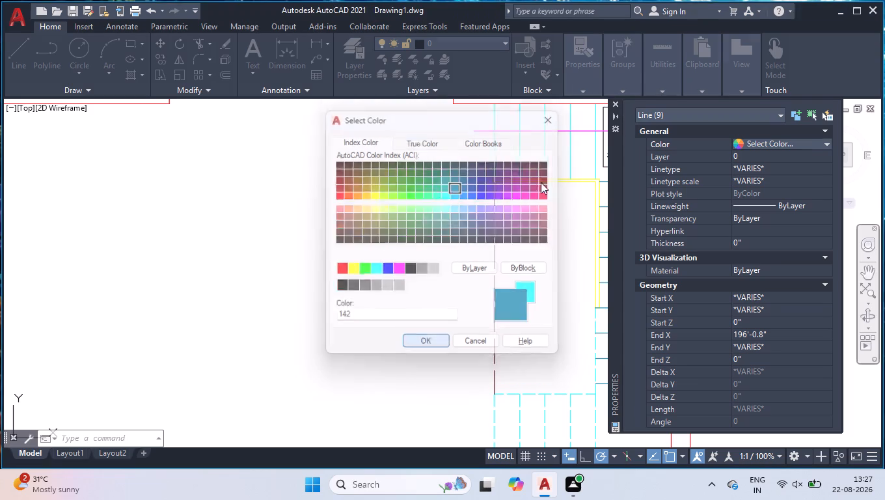
left_click(615, 104)
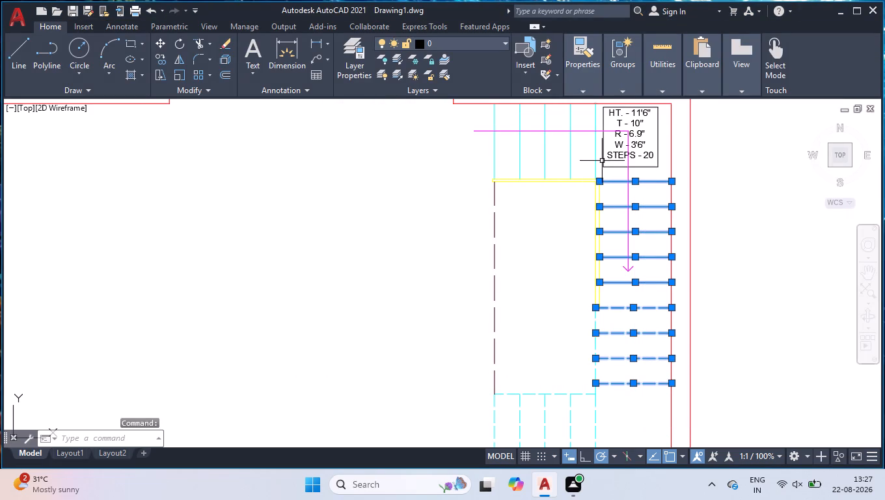
Set the colour of the upper flight's tread lines and the lower flight's dashed tread and edge lines to index colour 142.
scroll(601, 160, "up", 3)
left_click(601, 160)
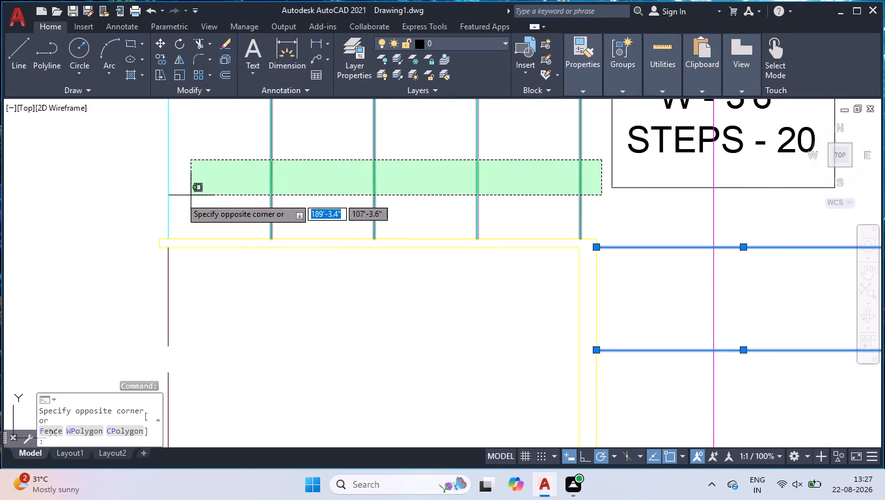
left_click(146, 200)
scroll(439, 170, "down", 3)
scroll(494, 172, "down", 3)
scroll(487, 252, "up", 4)
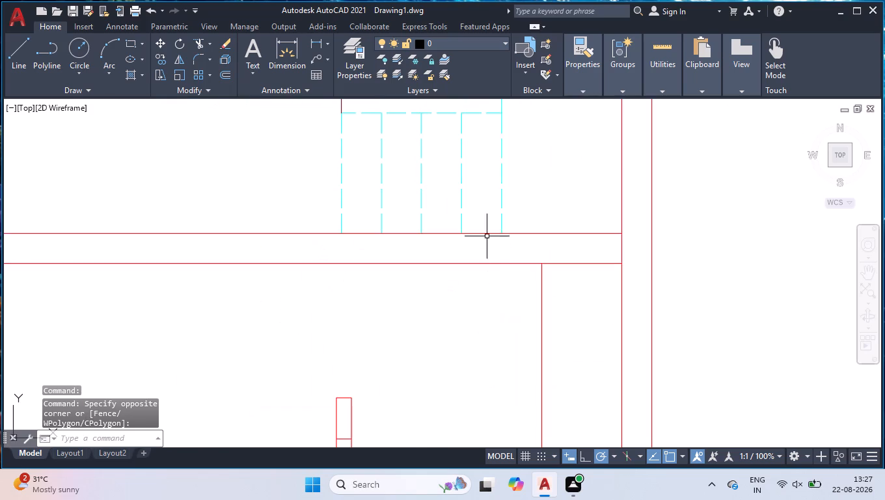
scroll(509, 163, "down", 2)
scroll(495, 117, "up", 3)
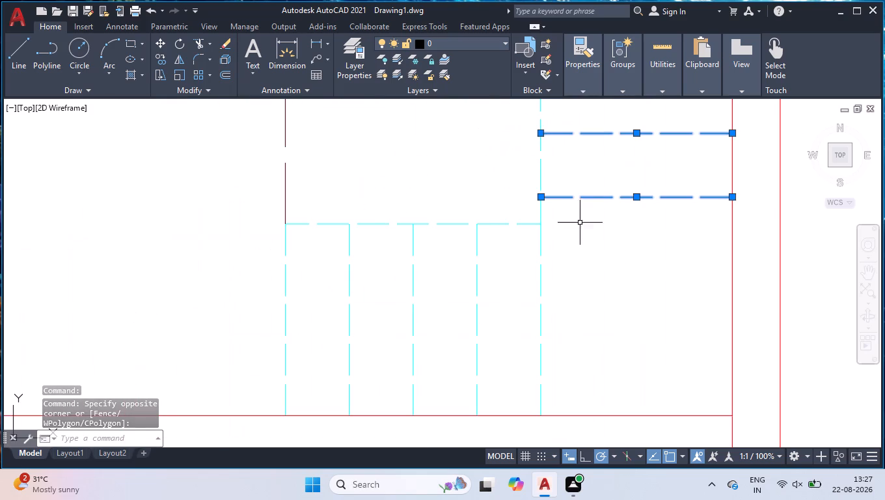
left_click(560, 169)
left_click(318, 346)
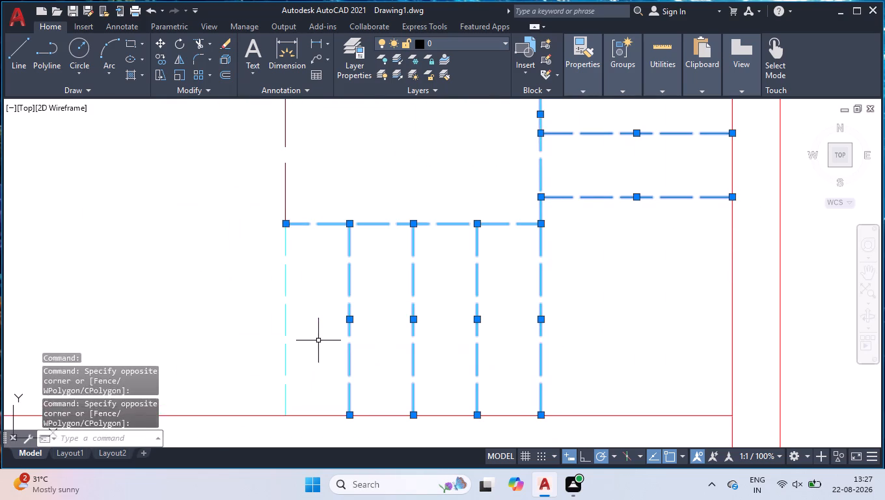
left_click(321, 331)
left_click(263, 345)
scroll(379, 336, "down", 3)
scroll(516, 279, "up", 1)
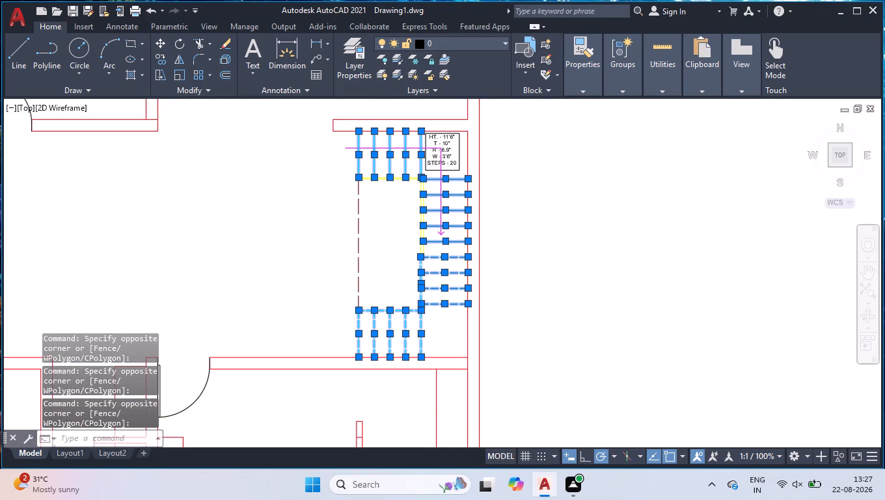
key("ctrl+1")
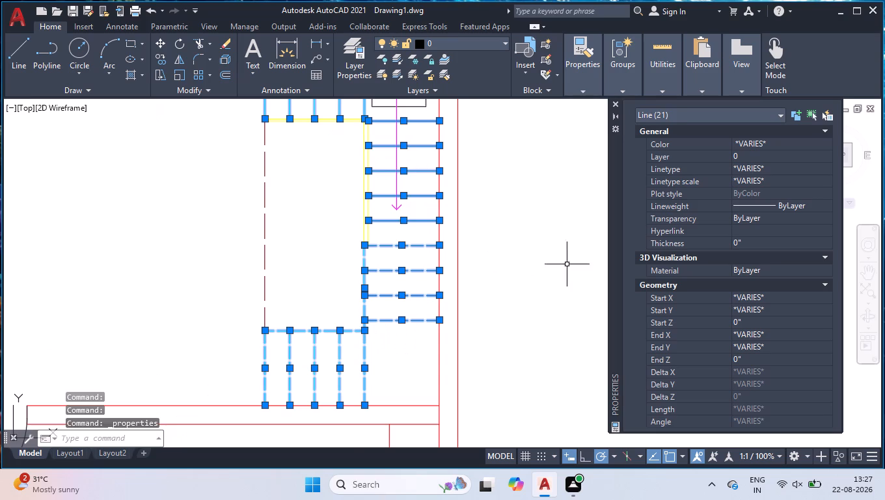
left_click(764, 146)
left_click(769, 143)
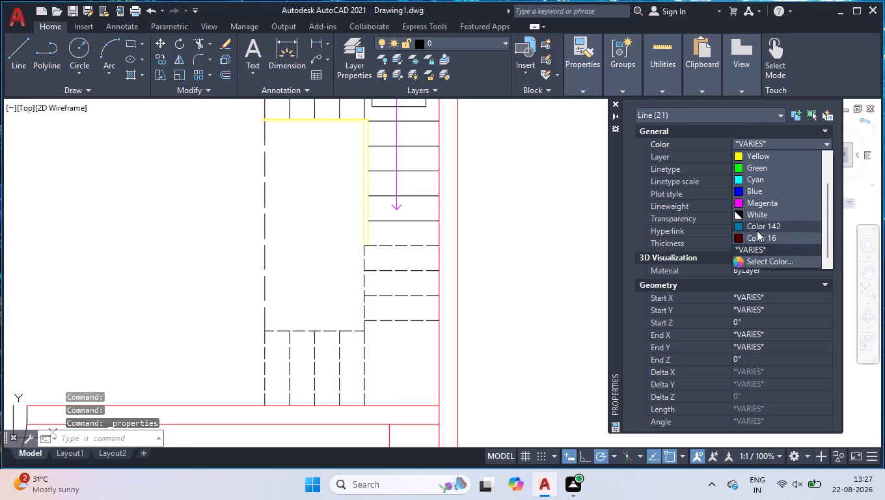
left_click(763, 229)
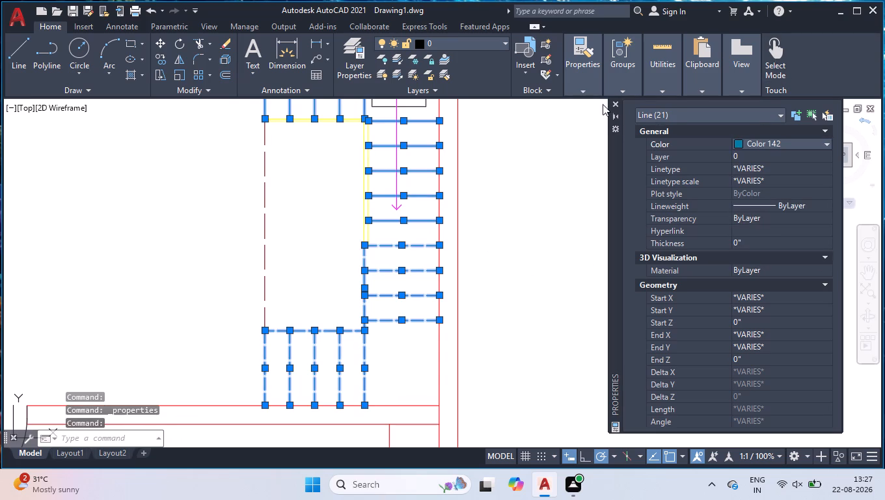
left_click(613, 104)
scroll(588, 221, "down", 2)
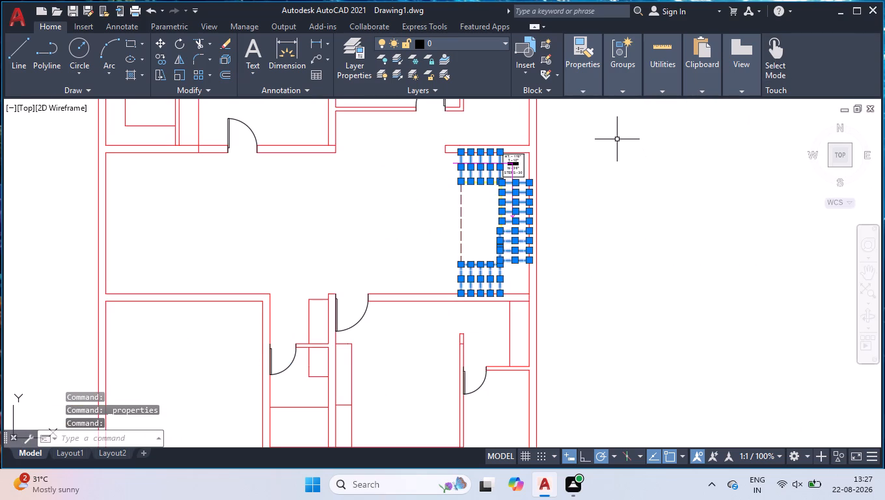
left_click(616, 132, "shift")
left_click(450, 456, "shift")
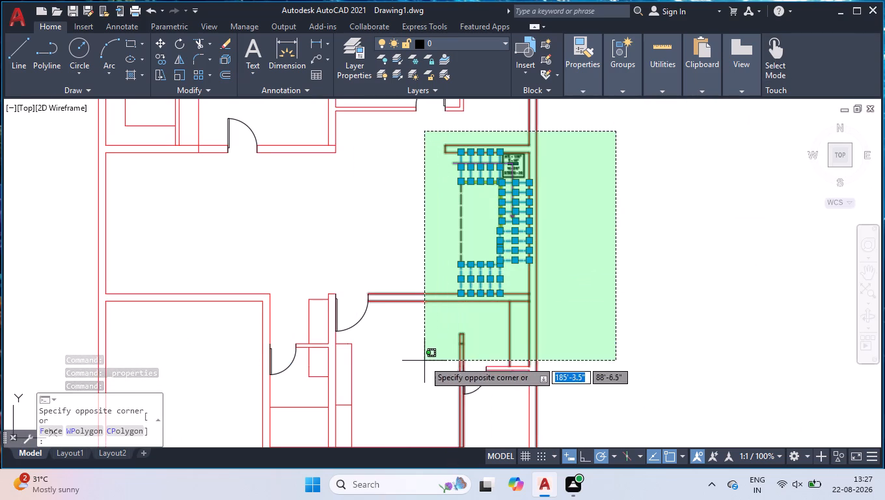
left_click(431, 337, "shift")
Draw a size 4 break line about 4'-11" long at 32° across the side flight's first dashed treads, with the symbol near its midpoint.
scroll(520, 272, "up", 1)
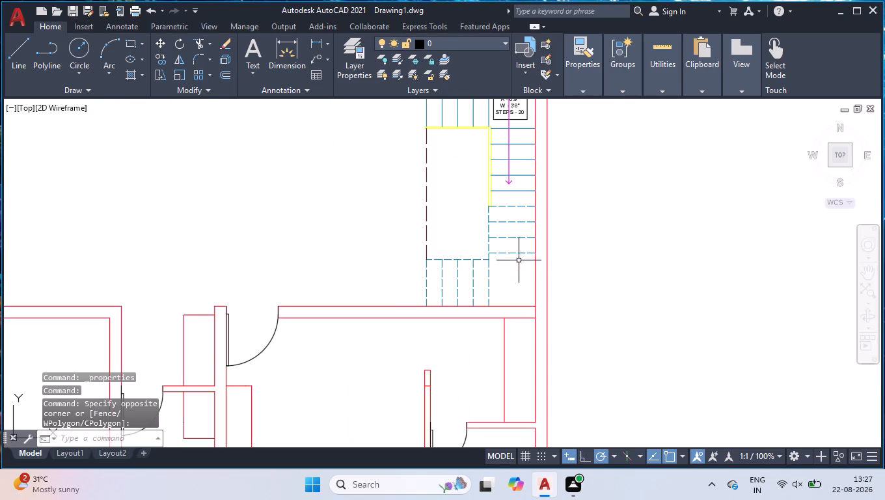
scroll(525, 167, "up", 3)
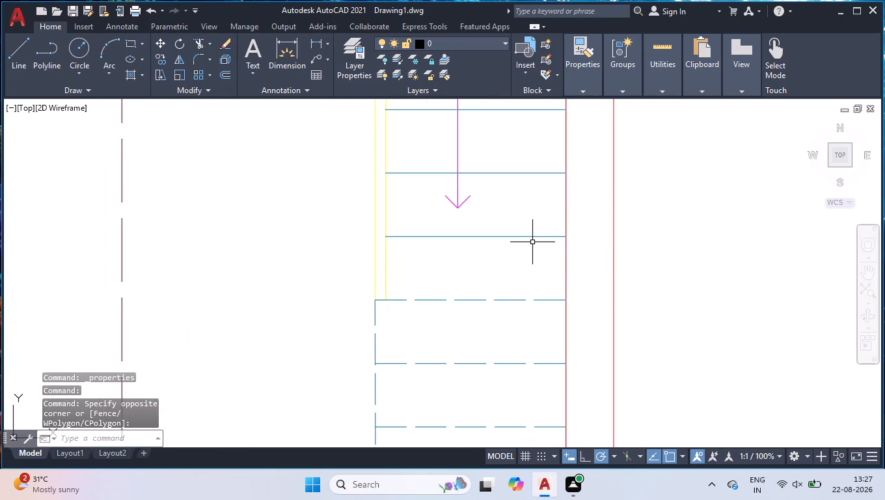
left_click(431, 27)
left_click(519, 59)
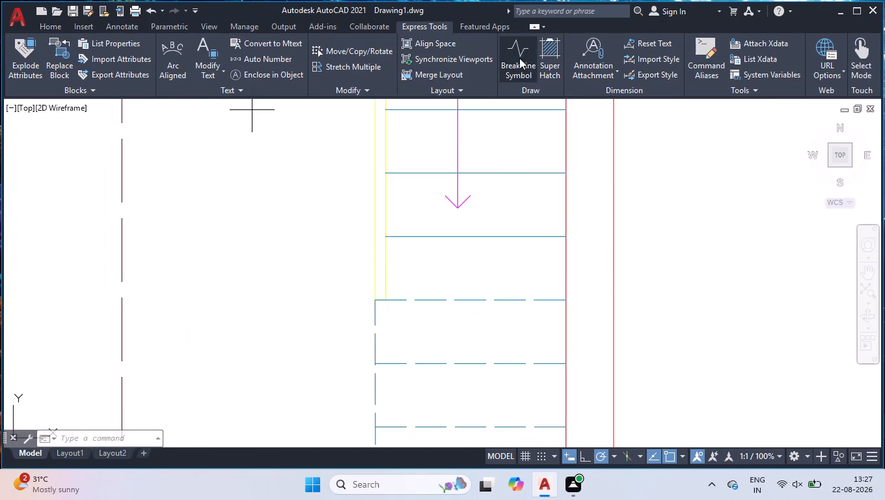
key("s")
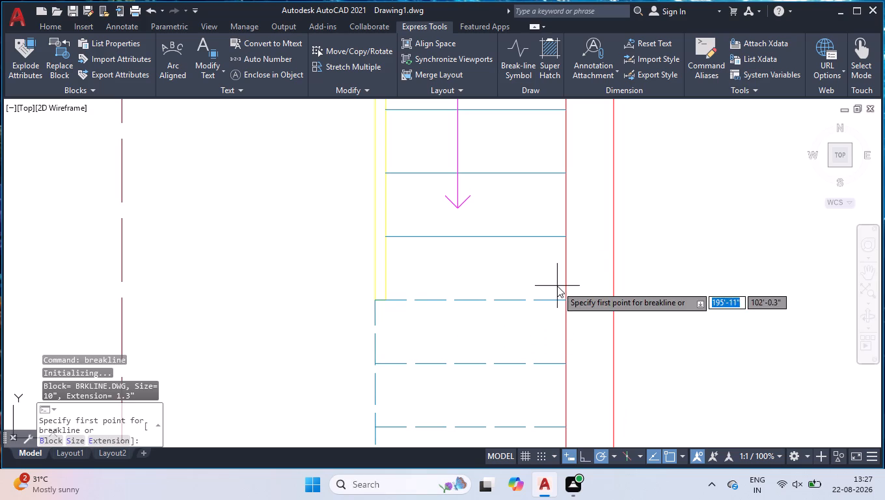
key("Return")
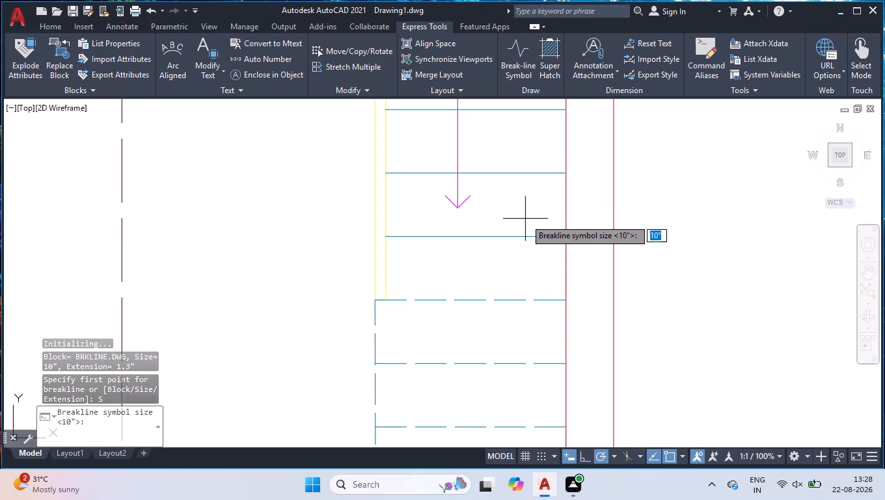
key("4")
key("Return")
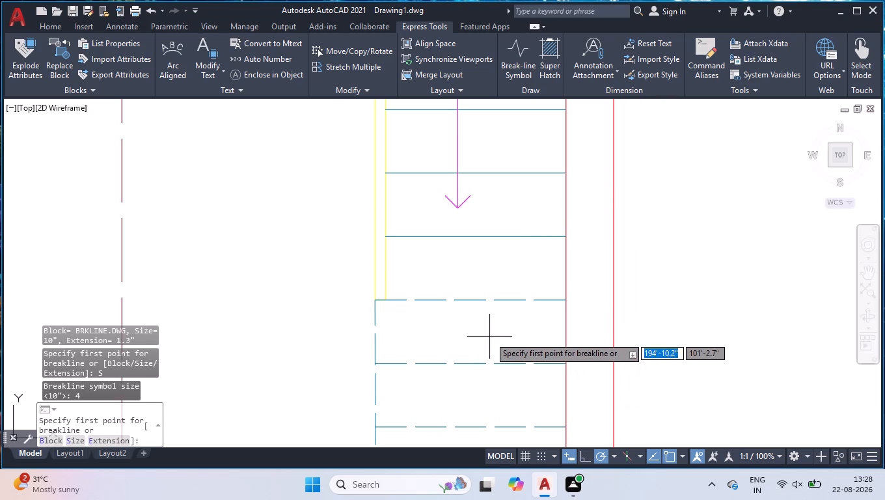
left_click(332, 402)
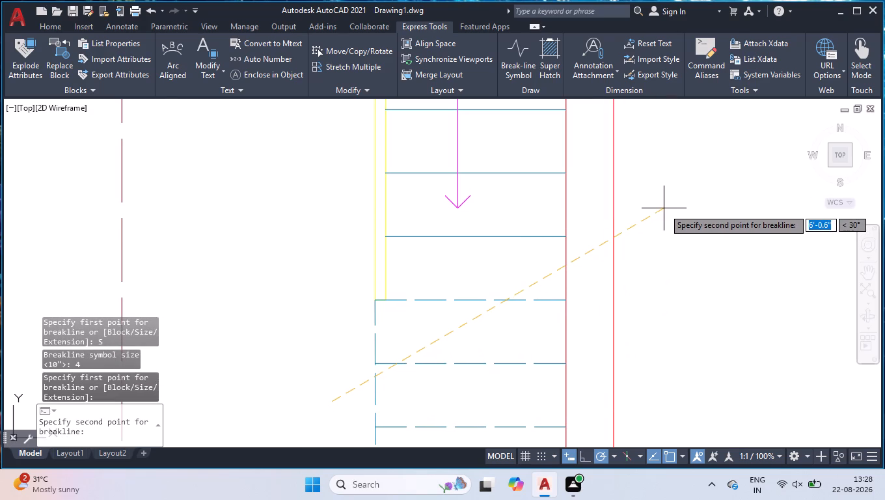
left_click(597, 238)
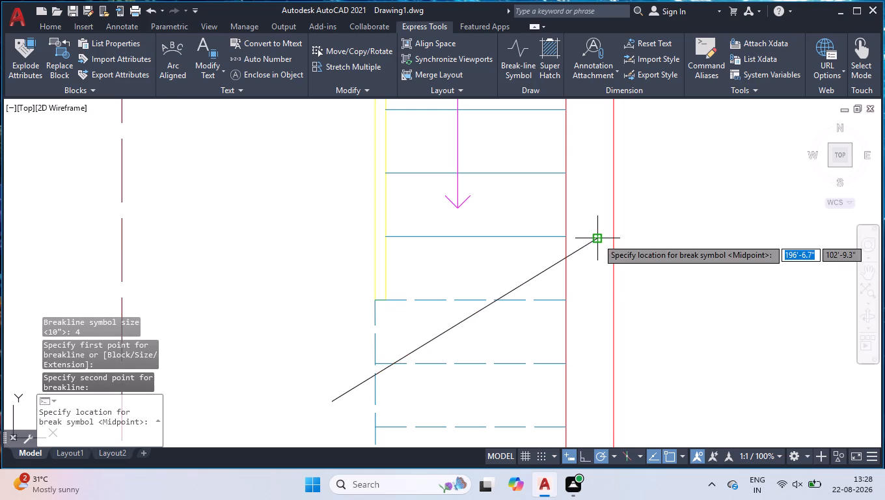
left_click(464, 320)
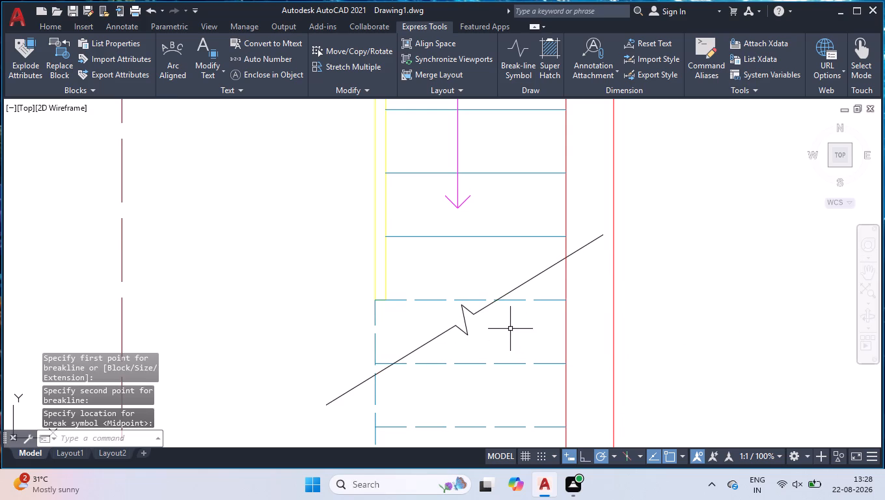
Shorten the break line at both ends to slightly overhang the side flight's edges, making its upper segment about 2' long.
left_click(515, 290)
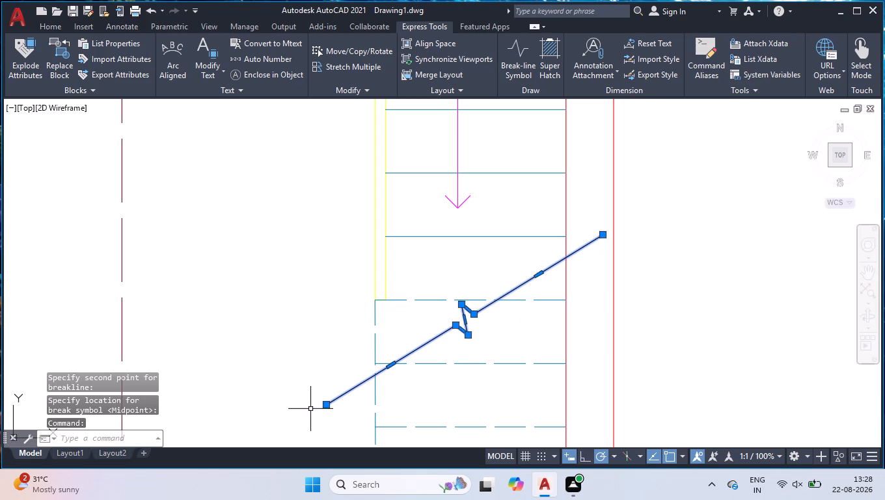
left_click(325, 402)
left_click(364, 380)
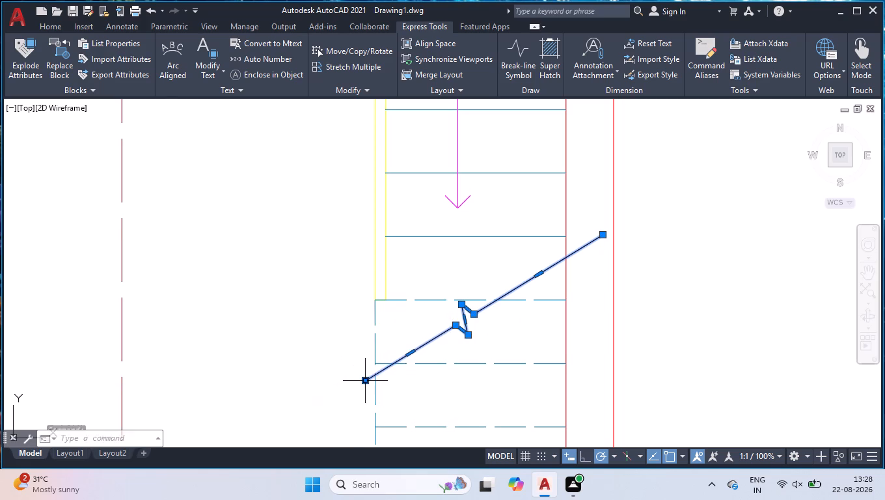
left_click(603, 234)
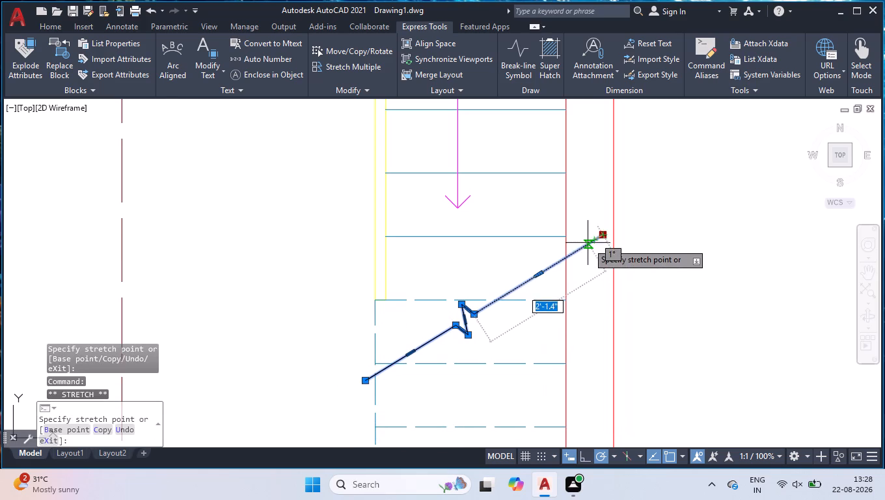
left_click(582, 246)
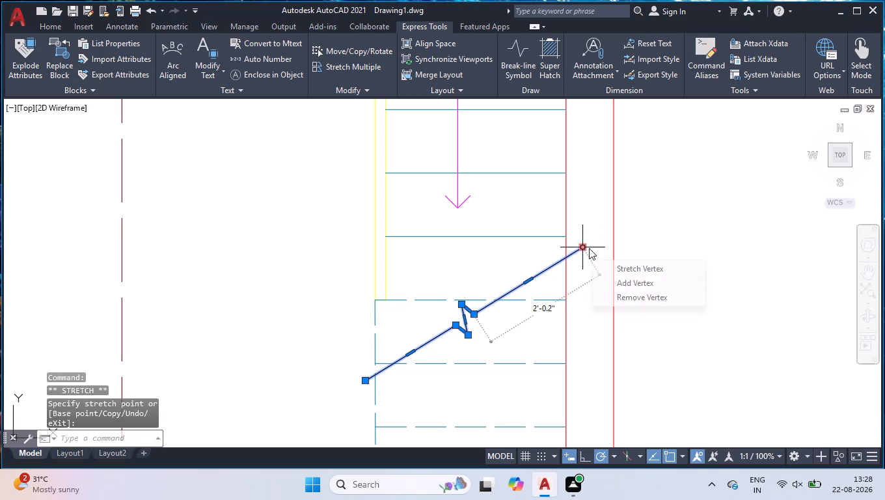
Set the break line's colour to index colour 142 and deselect it.
key("ctrl+1")
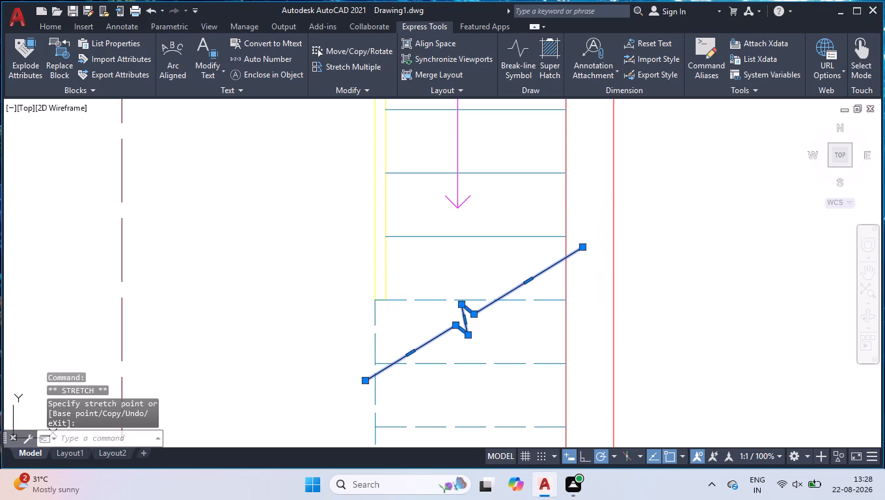
left_click(778, 145)
left_click(783, 141)
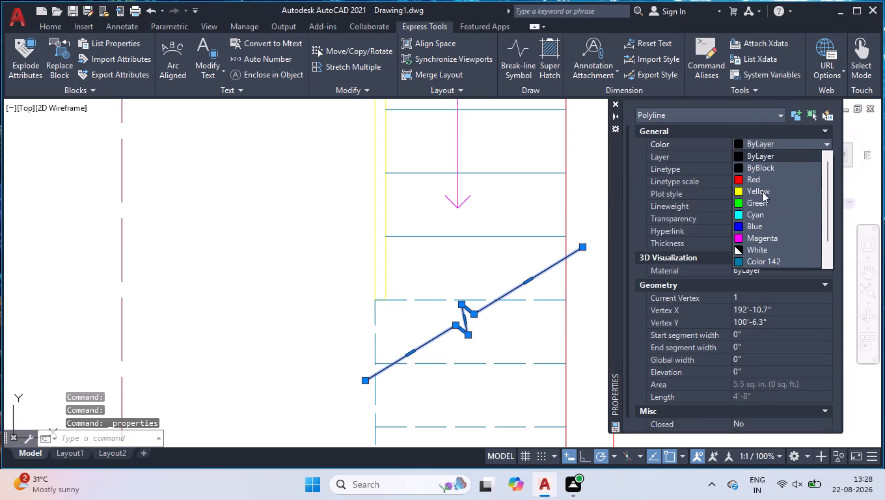
left_click(756, 261)
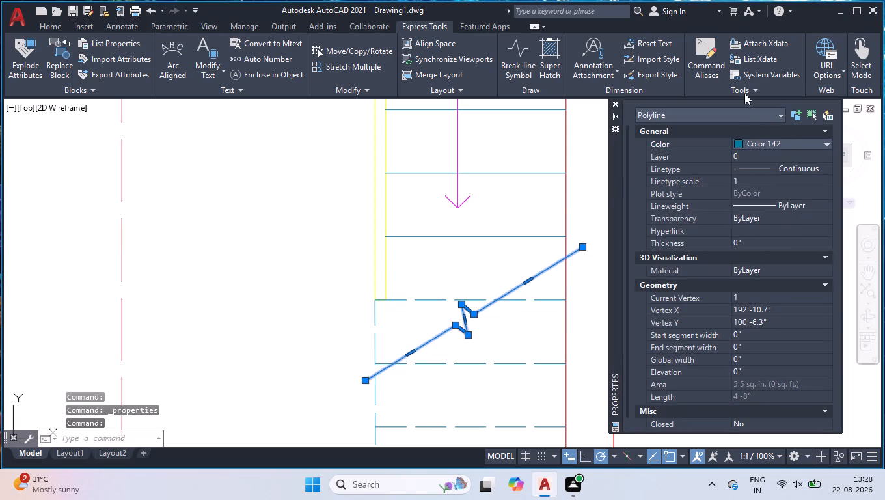
left_click(615, 104)
left_click(626, 204, "shift")
left_click(266, 421, "shift")
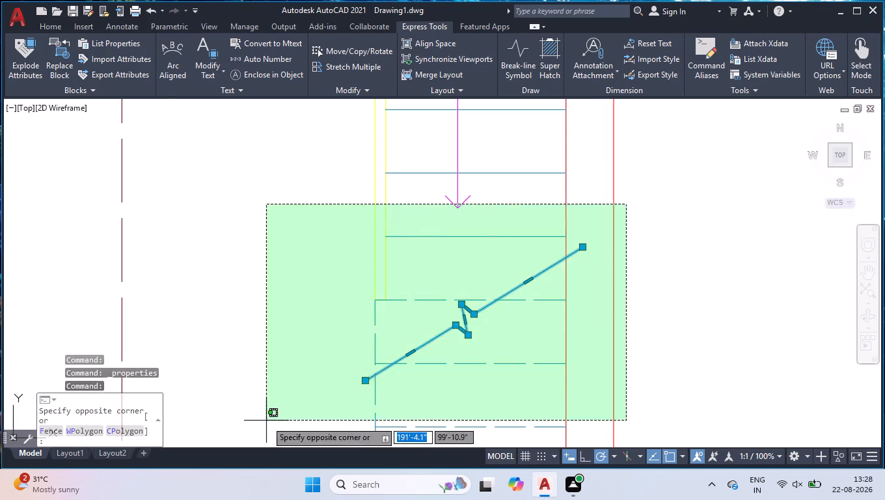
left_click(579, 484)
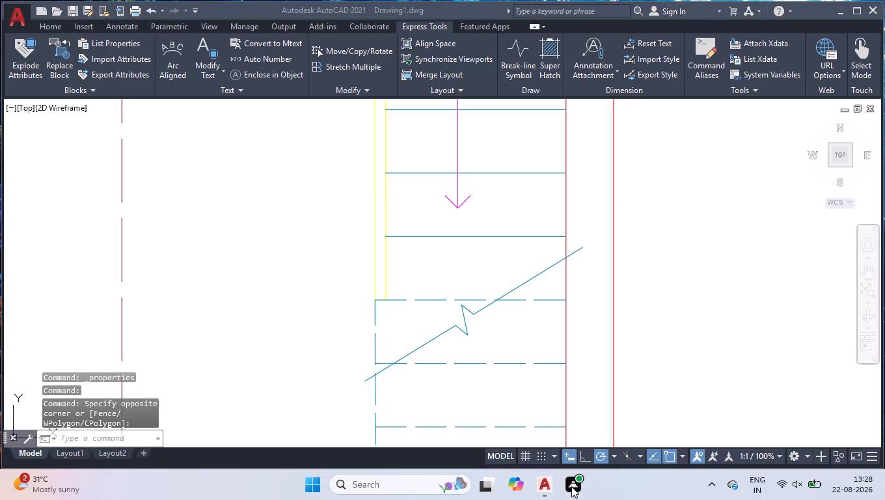
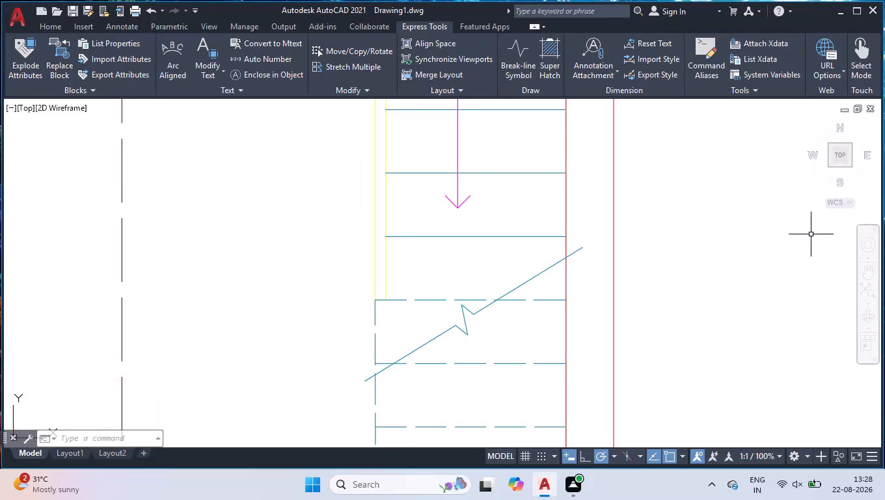
Extend the southwest room's inner east wall line north across the wall thickness to the central hall's south wall face.
scroll(753, 217, "down", 2)
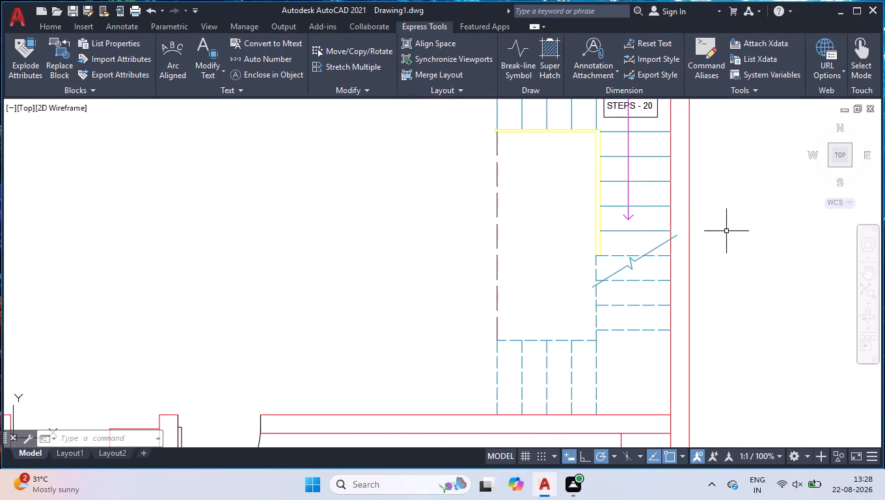
scroll(726, 230, "down", 3)
scroll(745, 227, "up", 1)
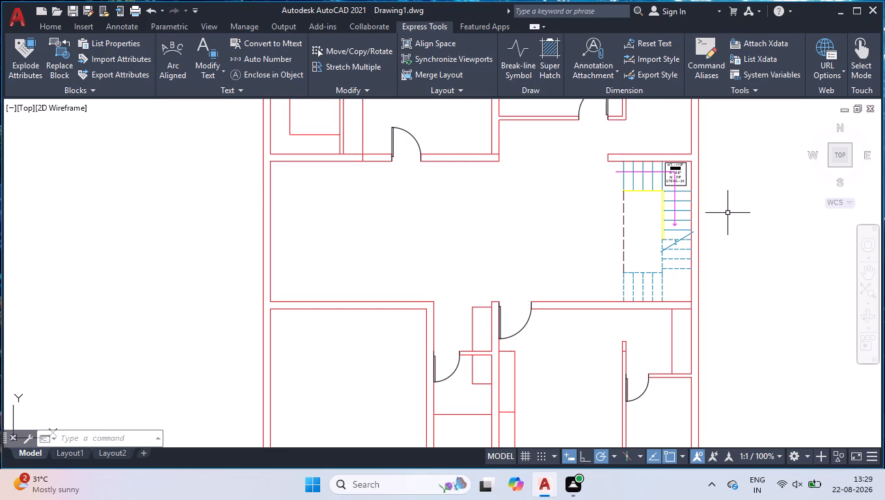
scroll(748, 218, "down", 1)
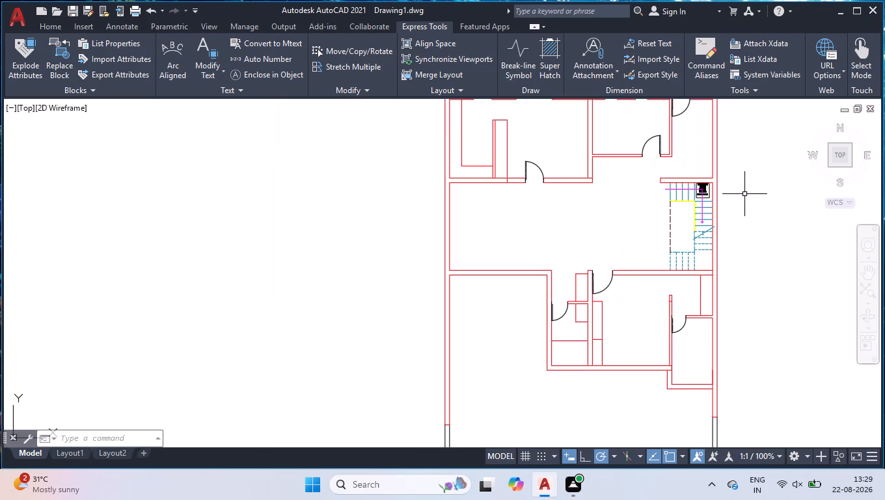
scroll(560, 290, "up", 1)
scroll(507, 260, "up", 2)
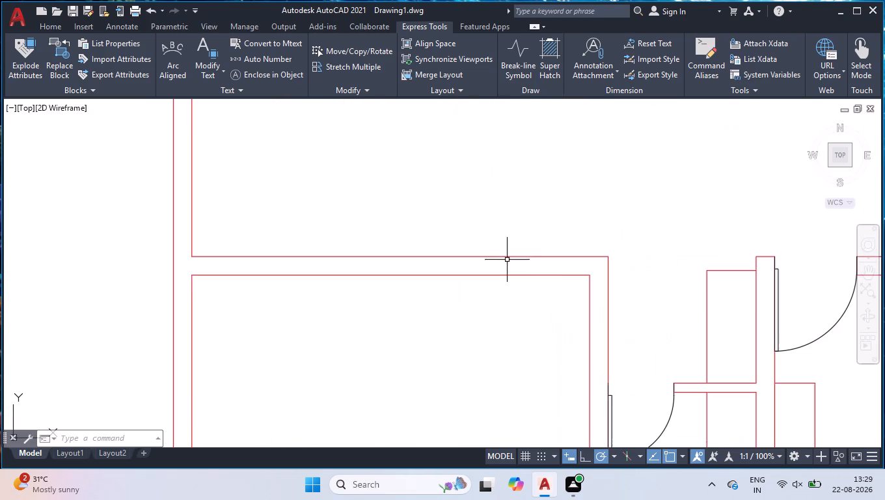
scroll(608, 308, "up", 2)
type("EX")
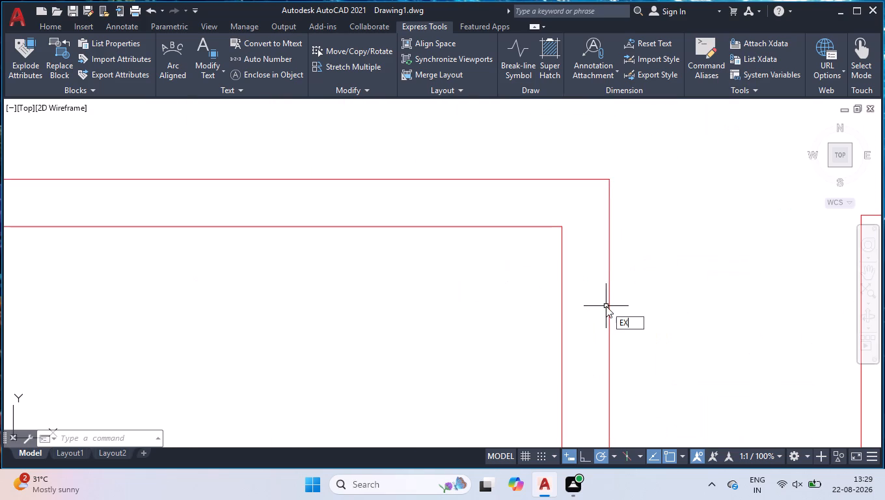
key("Return")
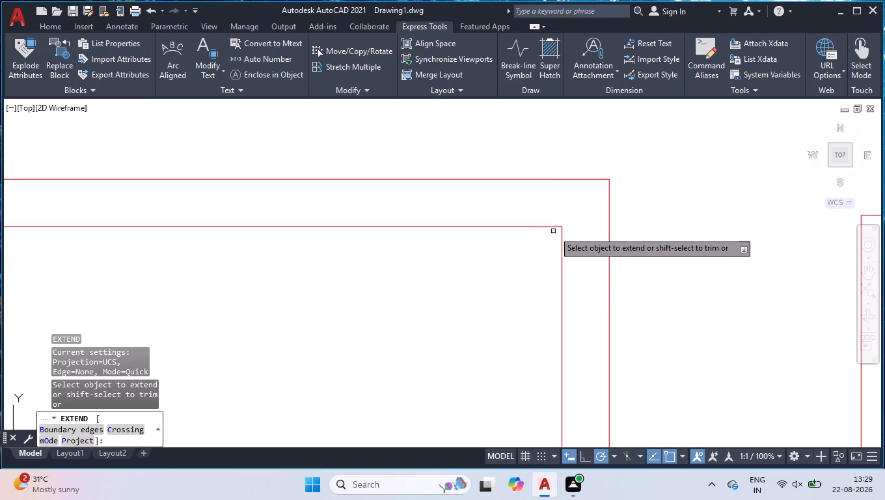
left_click(562, 245)
key("Return")
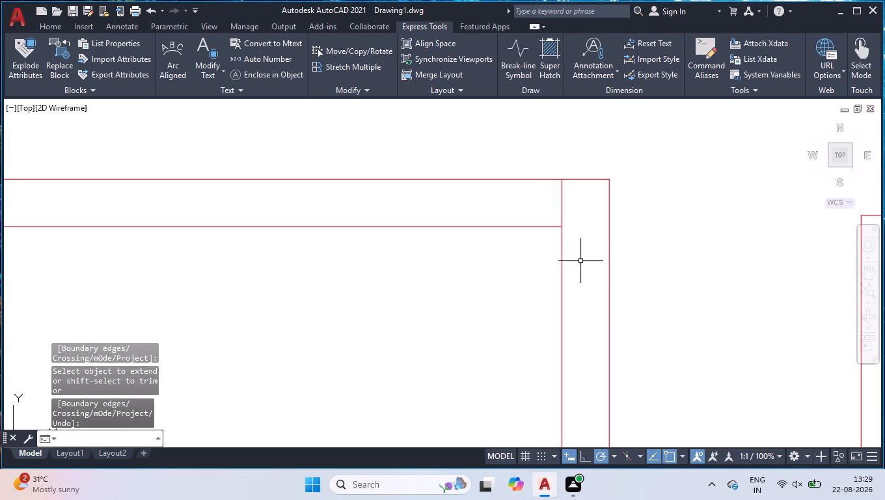
With Ortho on, draw a 2" wide door jamb across the hall's south wall, starting at the extended wall line.
key("l")
key("Return")
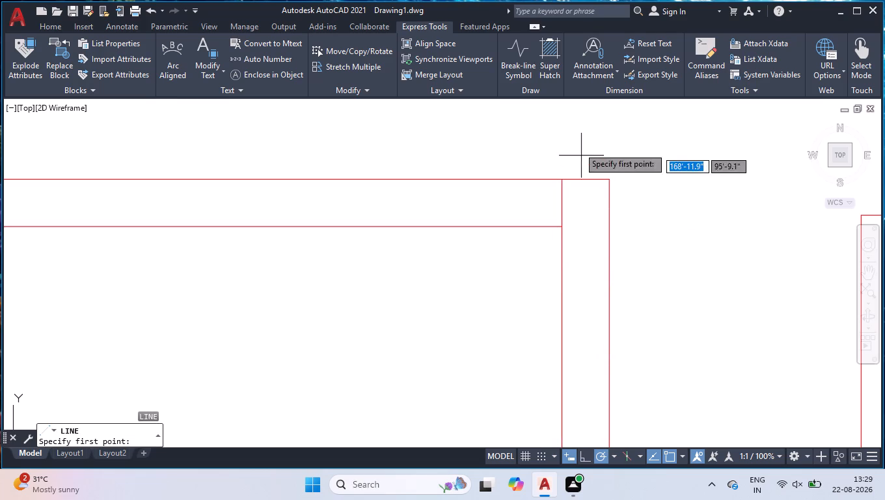
left_click(562, 181)
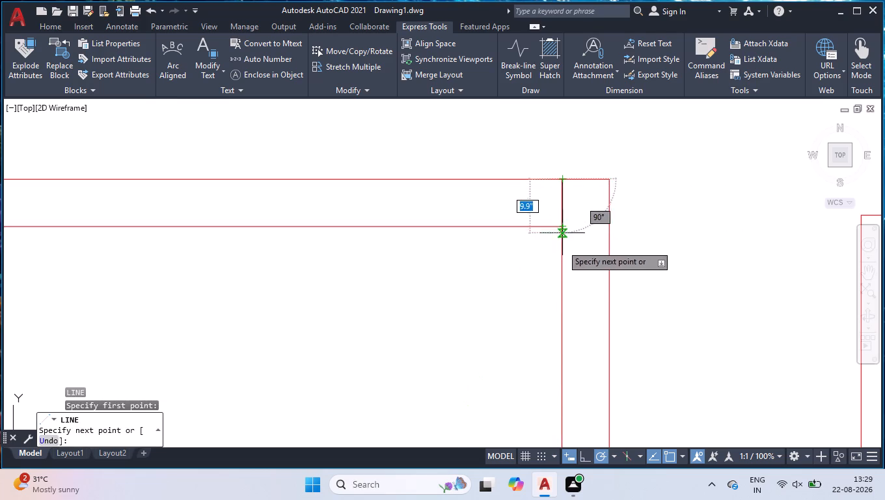
left_click(586, 454)
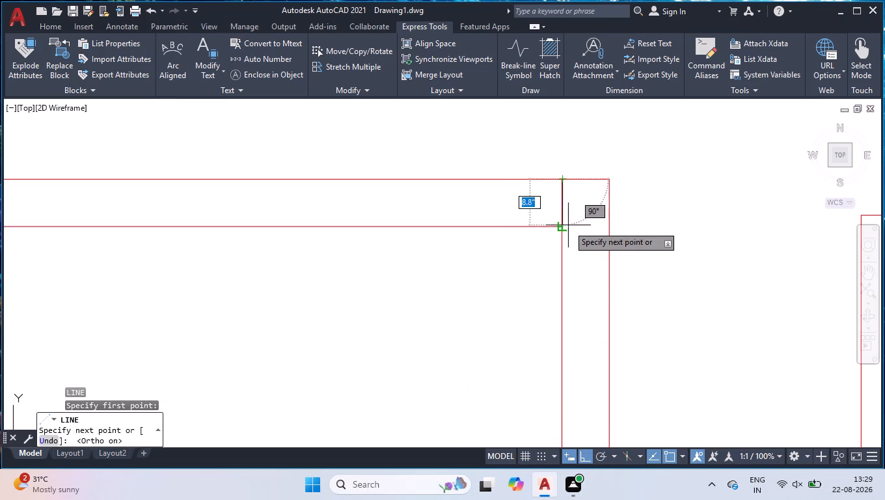
left_click(565, 225)
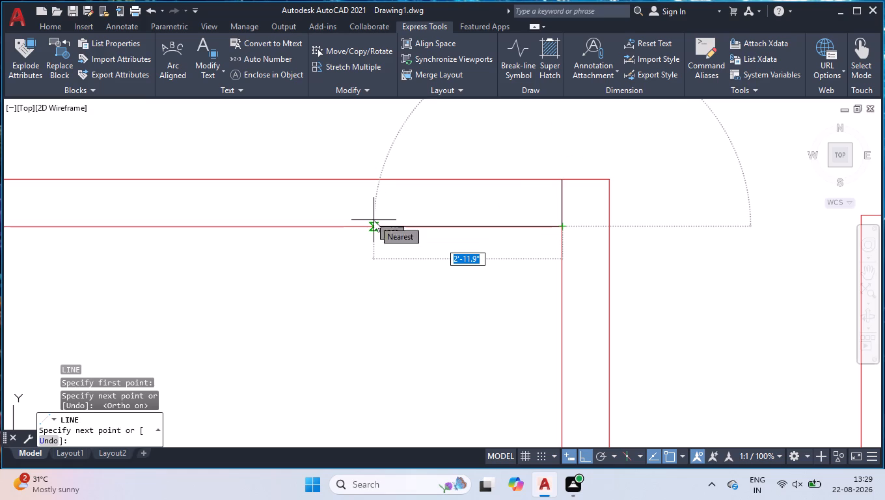
key("2")
key("Return")
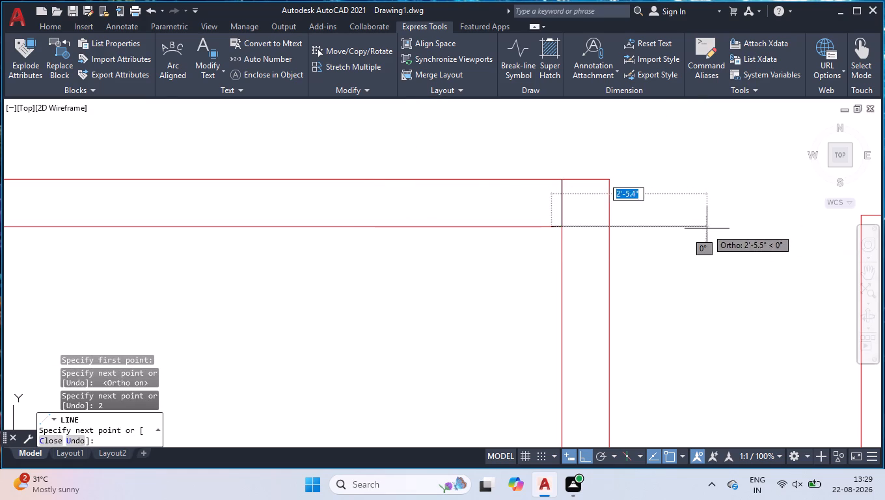
left_click(550, 179)
key("space")
Draw a 4' line west from the jamb along the wall's lower face and add a matching 2" wide jamb across the wall.
key("space")
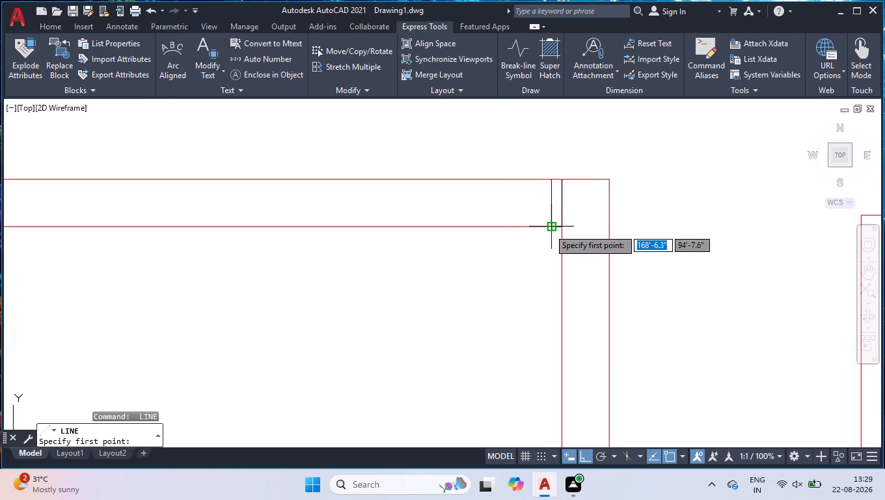
left_click(549, 229)
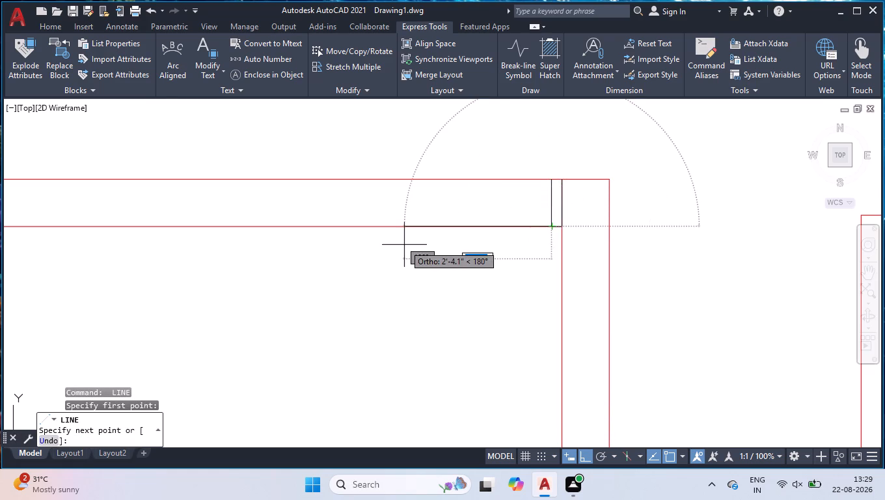
key("4")
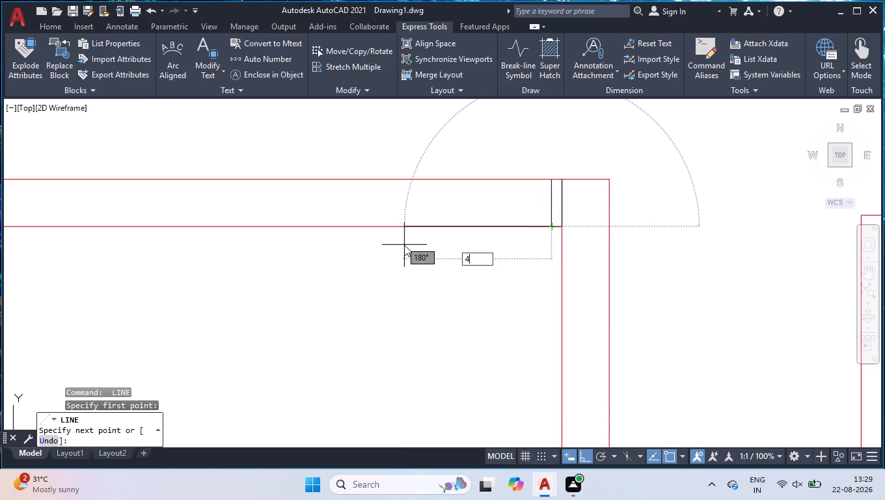
key("apostrophe")
key("Return")
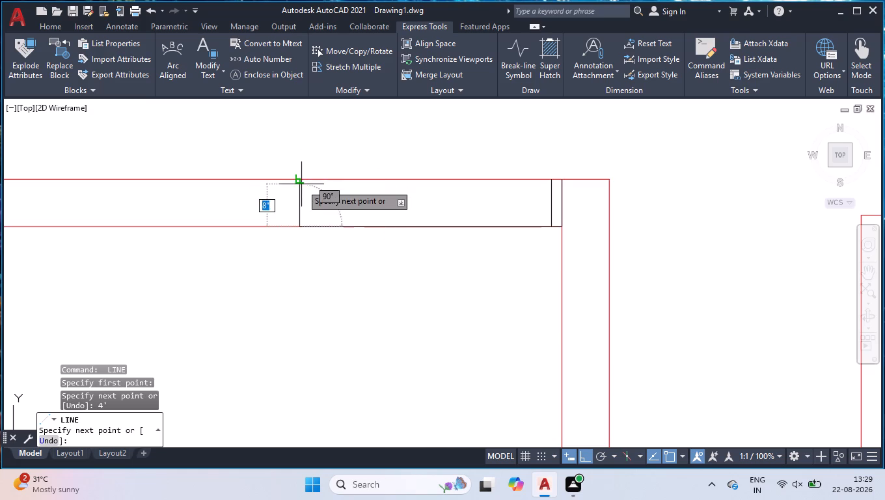
left_click(297, 180)
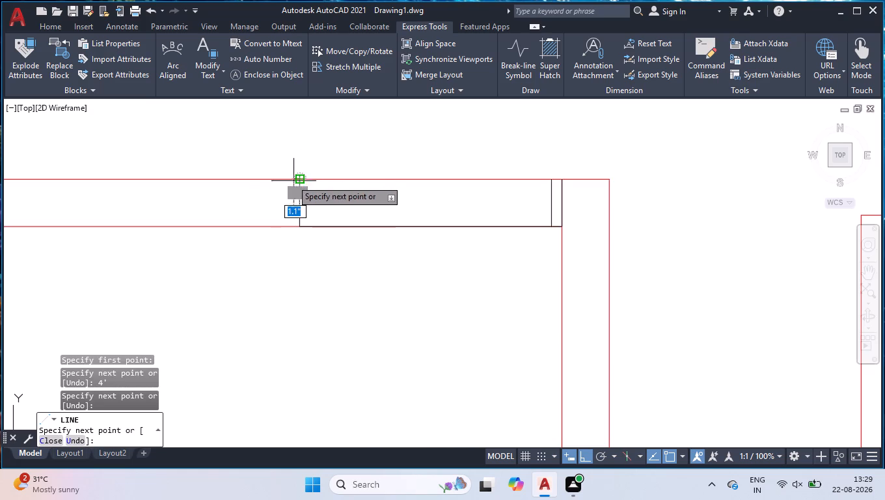
key("2")
key("Return")
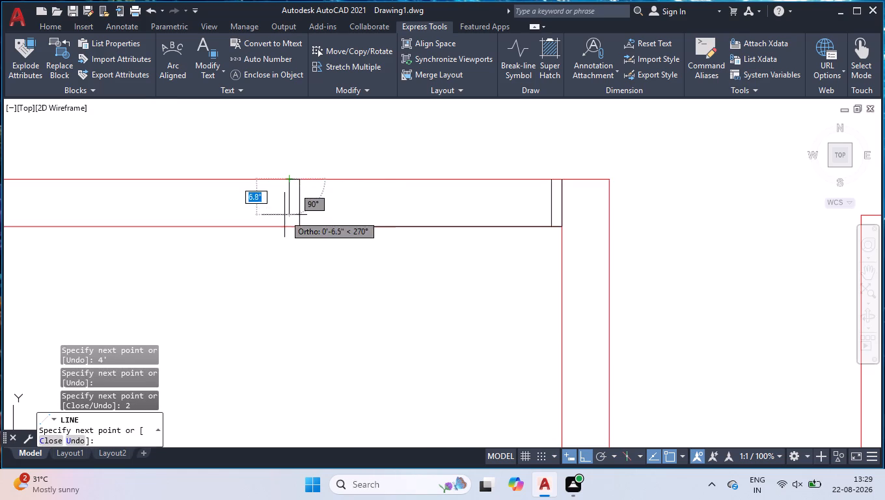
left_click(286, 225)
key("space")
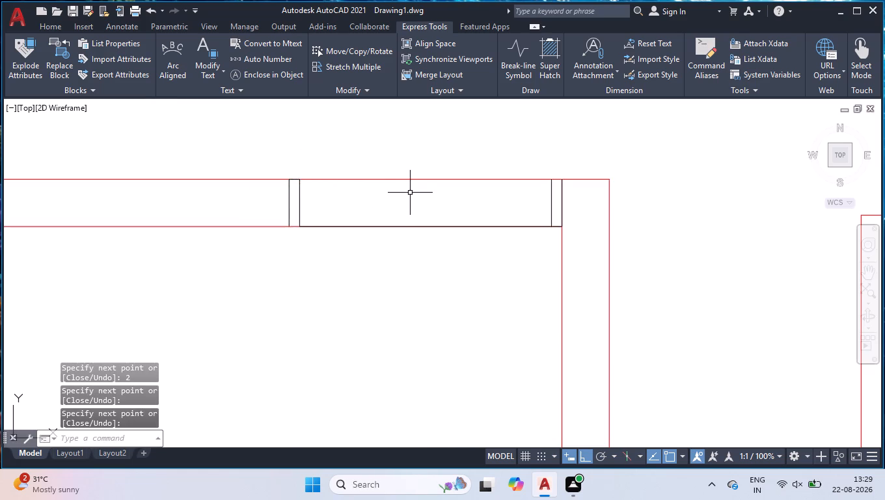
Trim the wall and guide lines between the two jambs to open the 4' doorway.
type("TR")
key("Return")
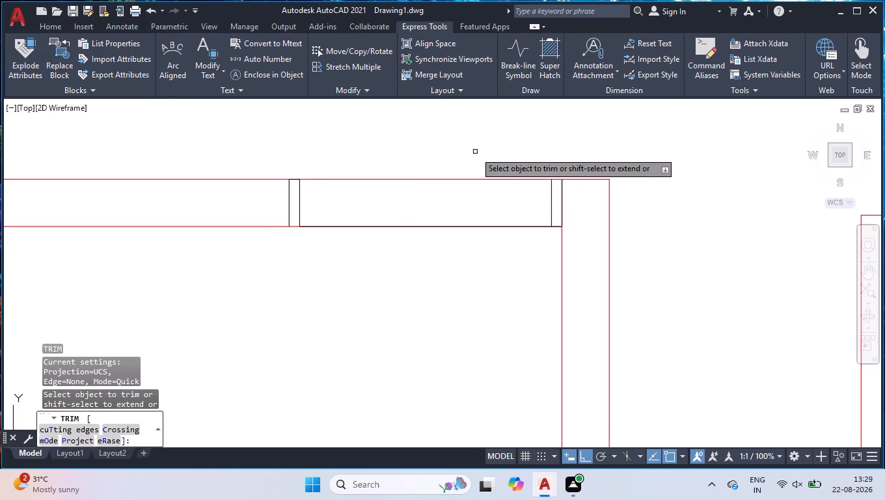
left_click(475, 152)
left_click(450, 257)
key("Return")
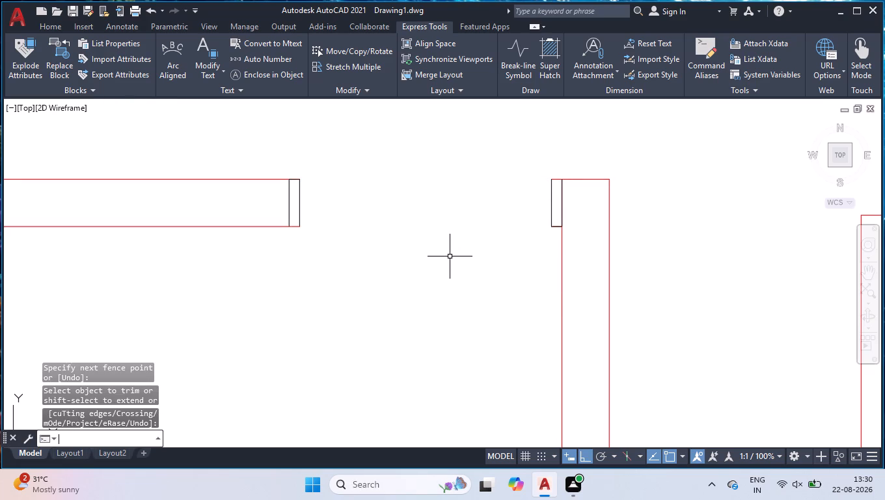
Offset the doorway's west jamb line 1' west, offset that copy 10' farther west, and offset the last copy 1' back east.
scroll(457, 250, "down", 2)
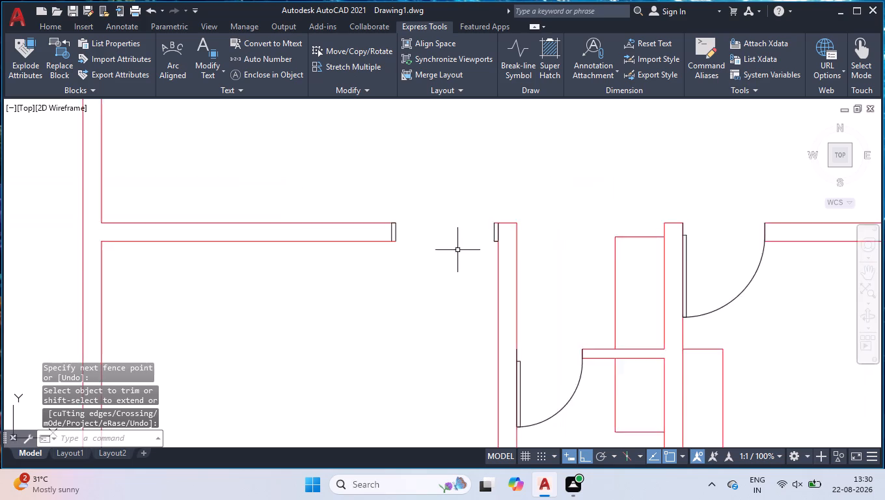
scroll(457, 250, "down", 1)
scroll(444, 249, "up", 1)
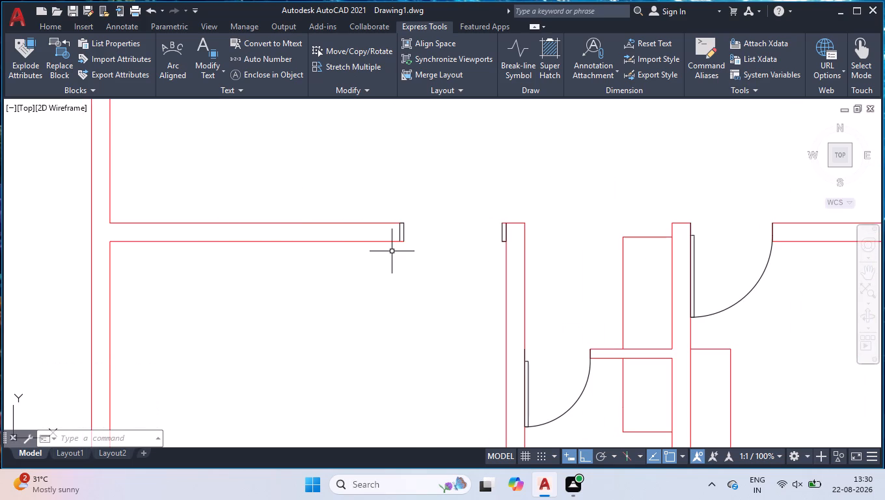
type("OFF")
key("Return")
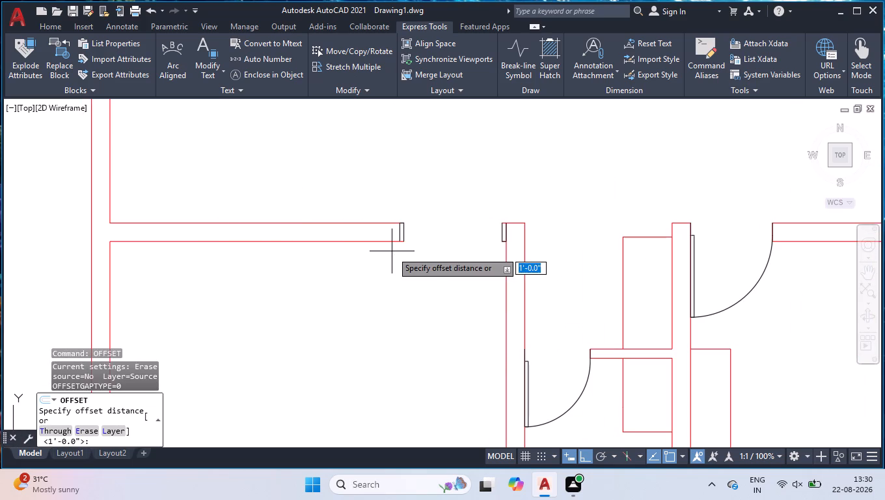
type("1'")
key("Return")
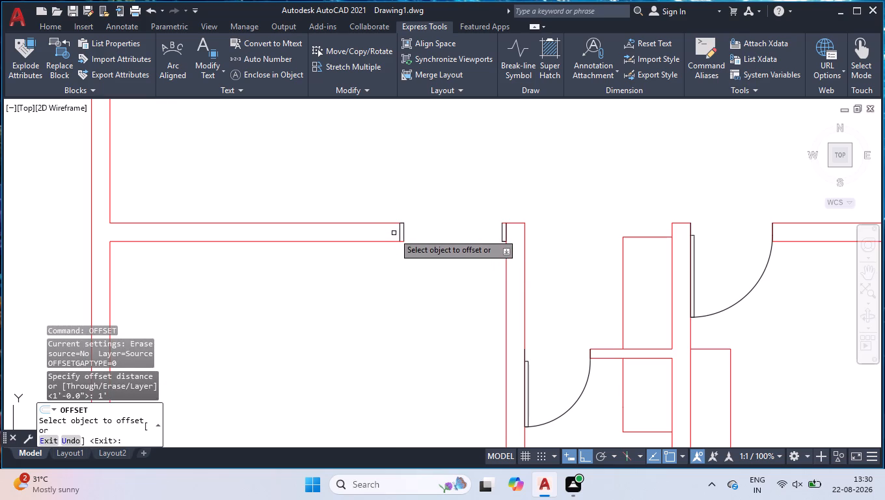
left_click(400, 230)
left_click(356, 225)
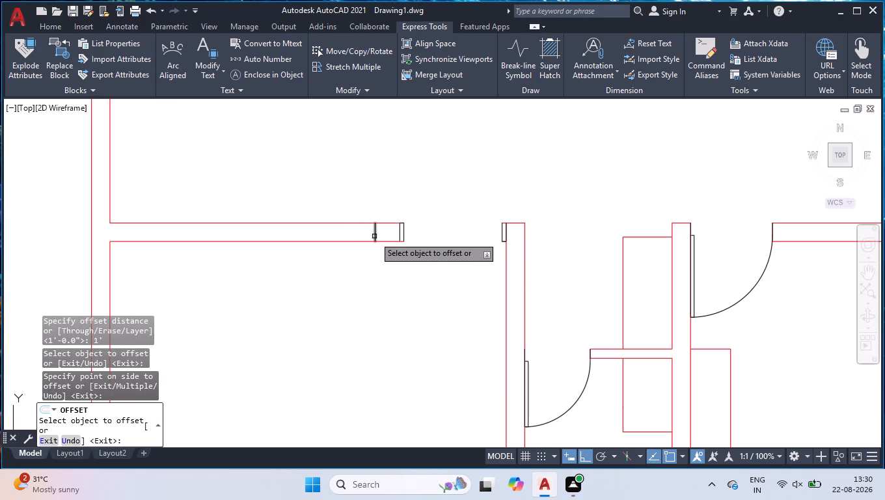
left_click(375, 236)
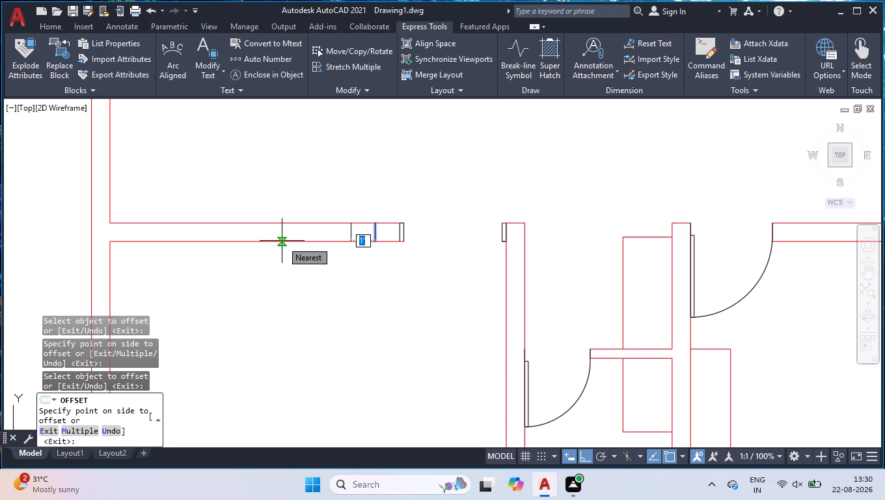
key("0")
key("BackSpace")
type("10'")
key("Return")
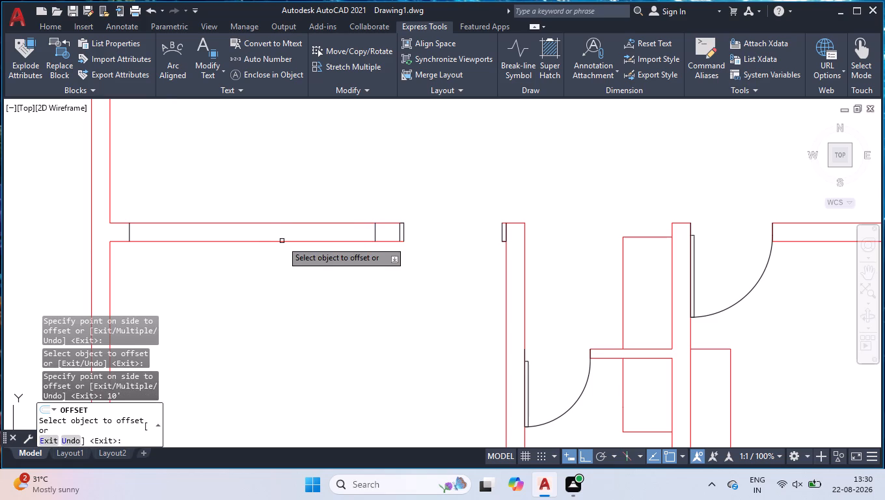
left_click(131, 232)
left_click(148, 230)
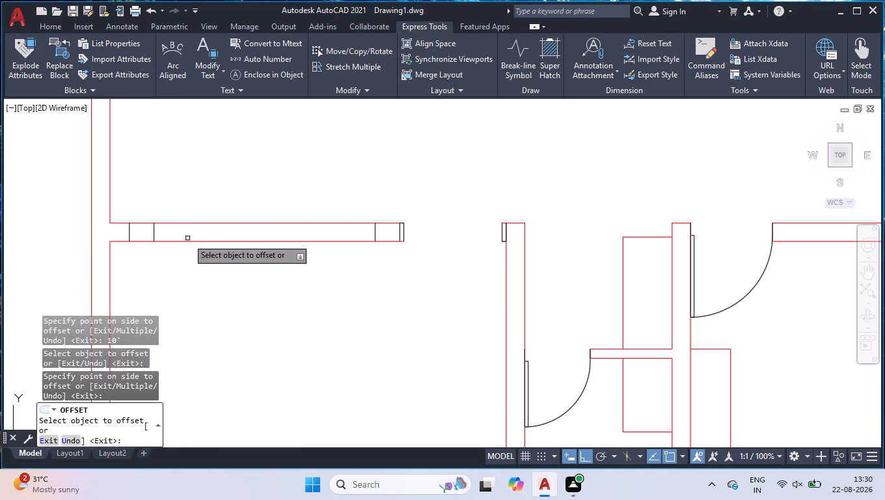
key("Return")
Remove the spare westernmost offset line and trim both wall faces between the remaining offset lines to form a wide opening.
type("TR")
key("Return")
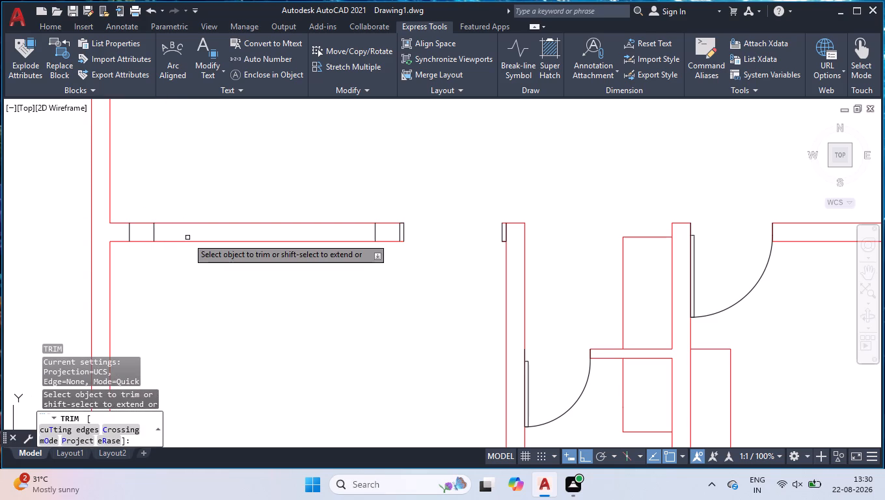
left_click(129, 236)
left_click_drag(239, 211, 239, 217)
left_click(247, 308)
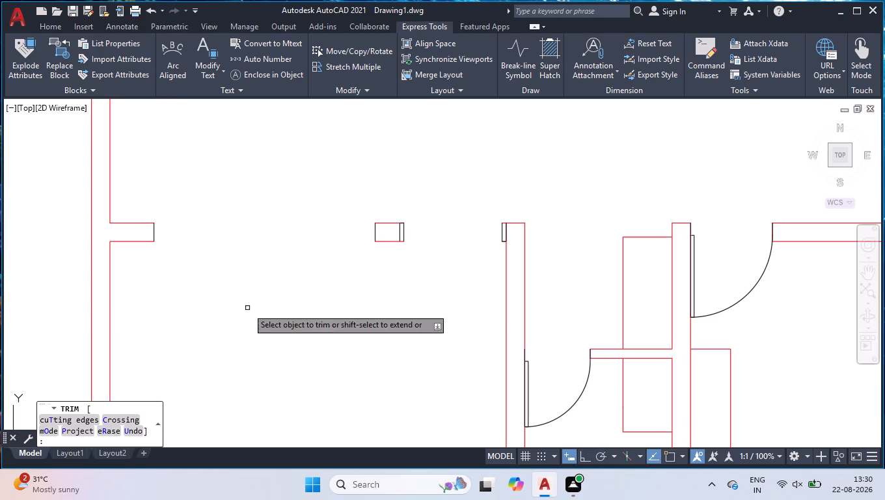
scroll(371, 270, "up", 1)
key("Return")
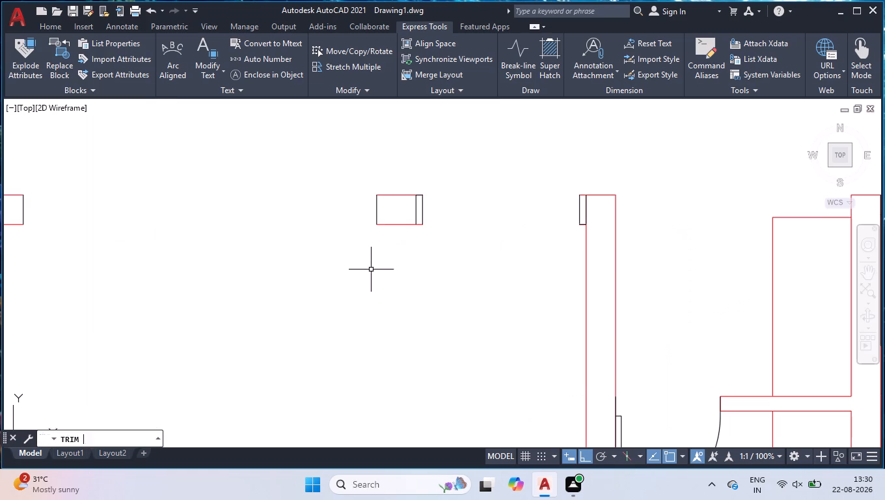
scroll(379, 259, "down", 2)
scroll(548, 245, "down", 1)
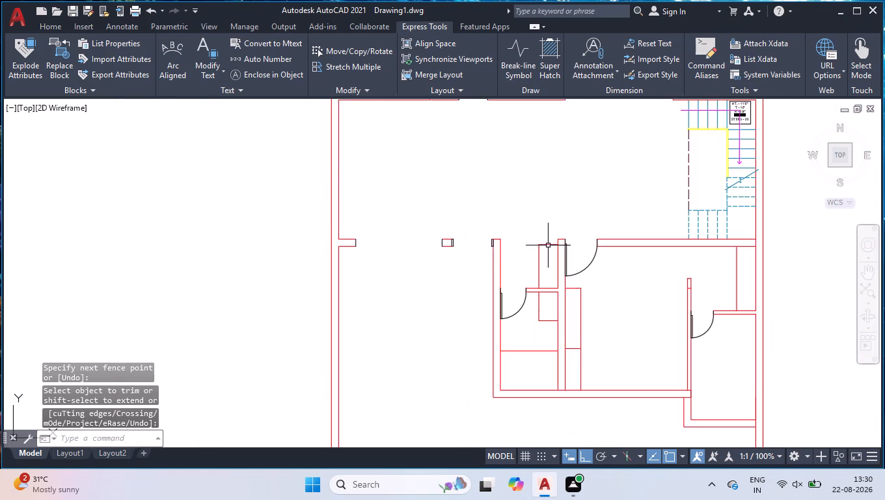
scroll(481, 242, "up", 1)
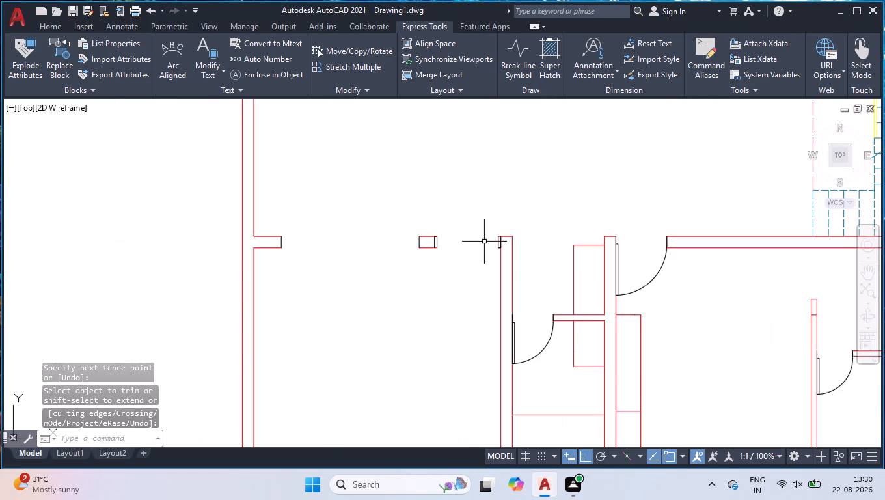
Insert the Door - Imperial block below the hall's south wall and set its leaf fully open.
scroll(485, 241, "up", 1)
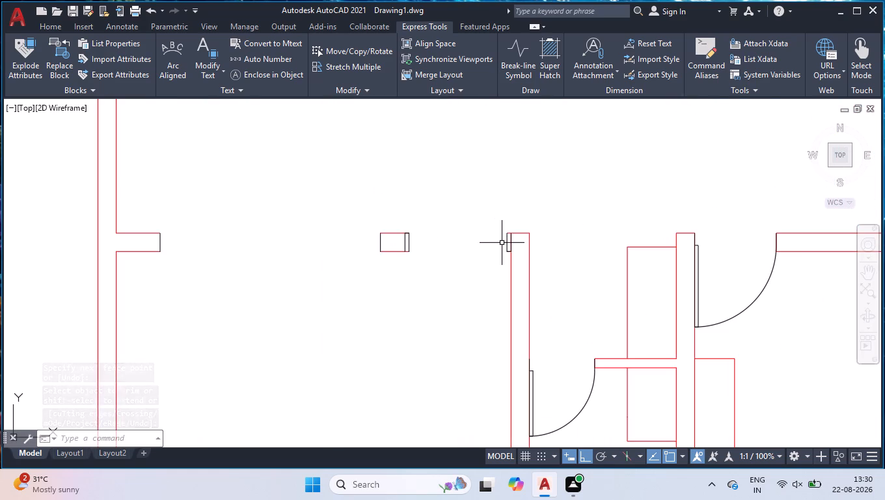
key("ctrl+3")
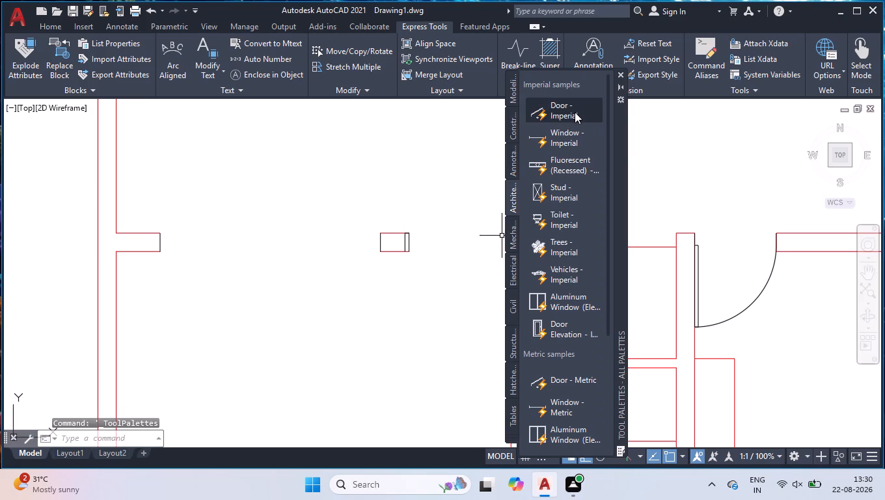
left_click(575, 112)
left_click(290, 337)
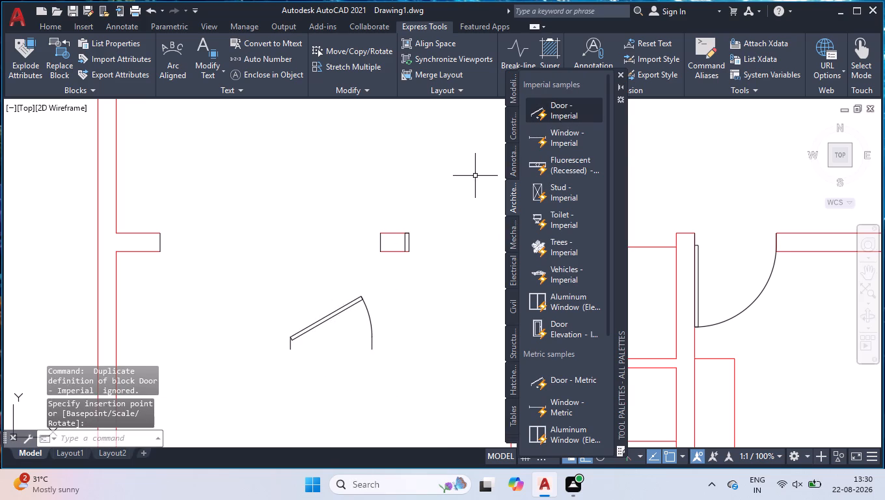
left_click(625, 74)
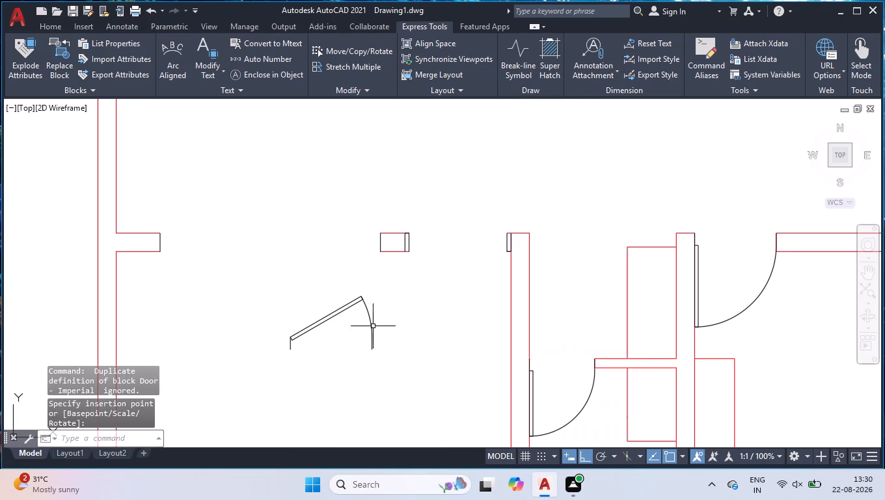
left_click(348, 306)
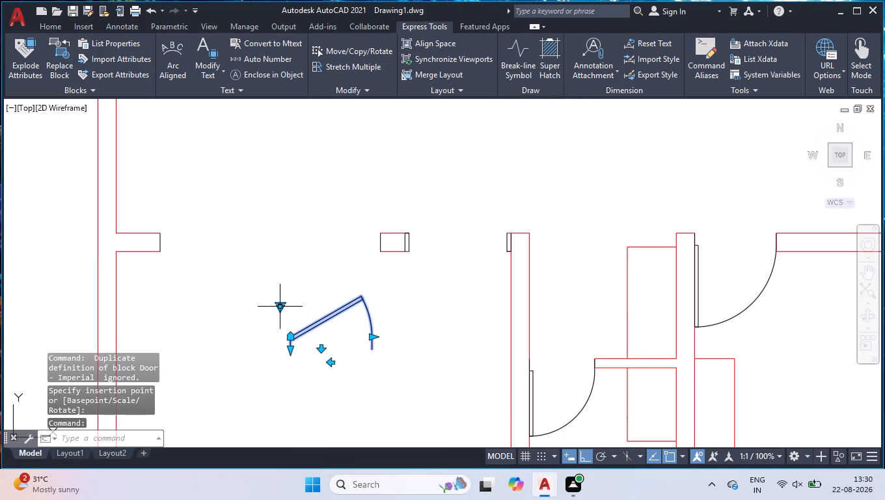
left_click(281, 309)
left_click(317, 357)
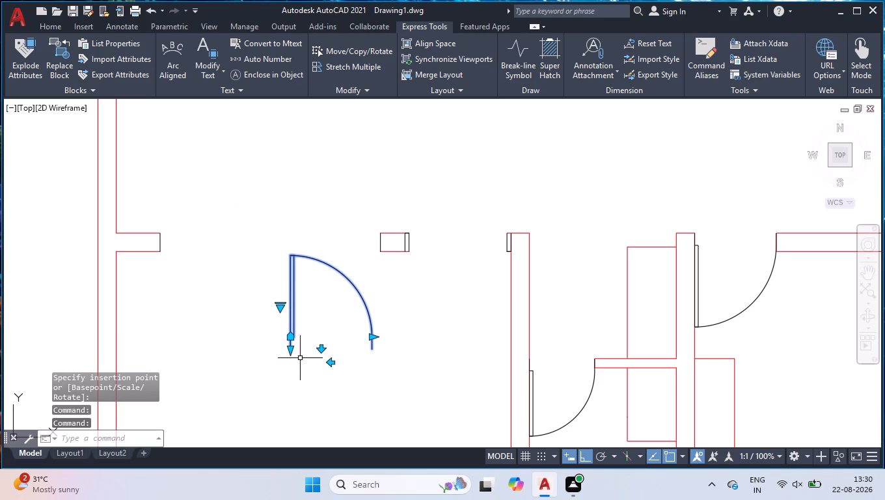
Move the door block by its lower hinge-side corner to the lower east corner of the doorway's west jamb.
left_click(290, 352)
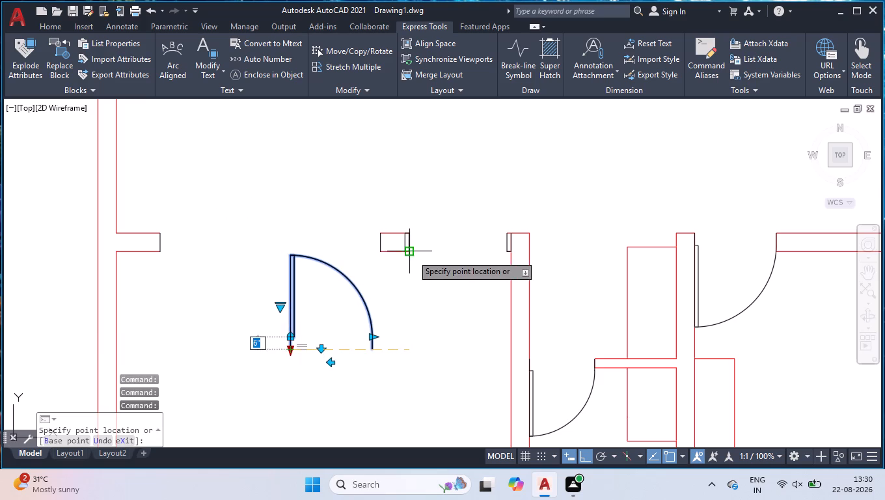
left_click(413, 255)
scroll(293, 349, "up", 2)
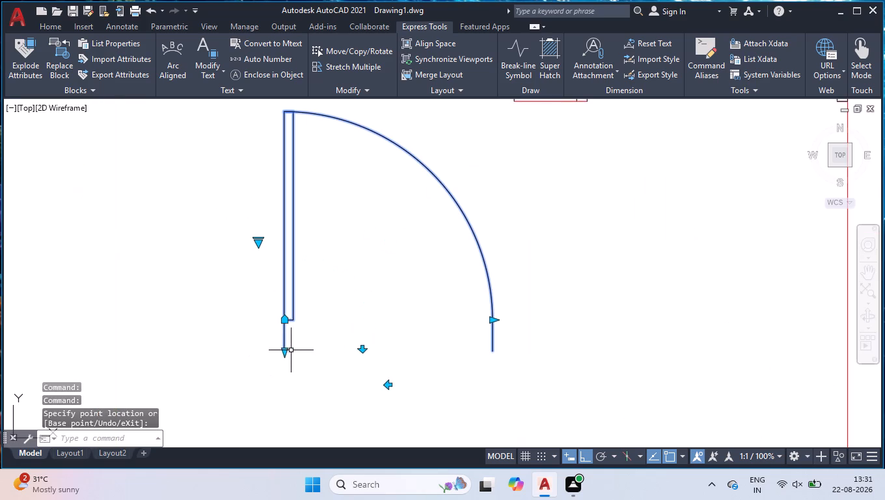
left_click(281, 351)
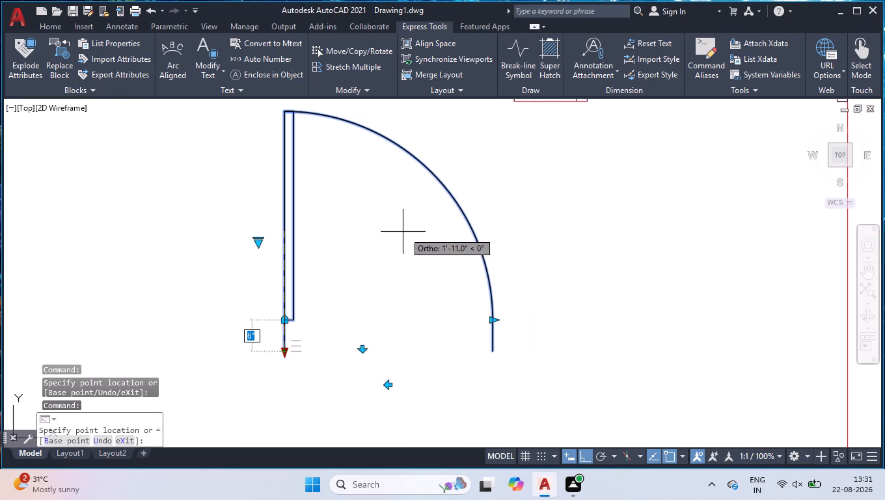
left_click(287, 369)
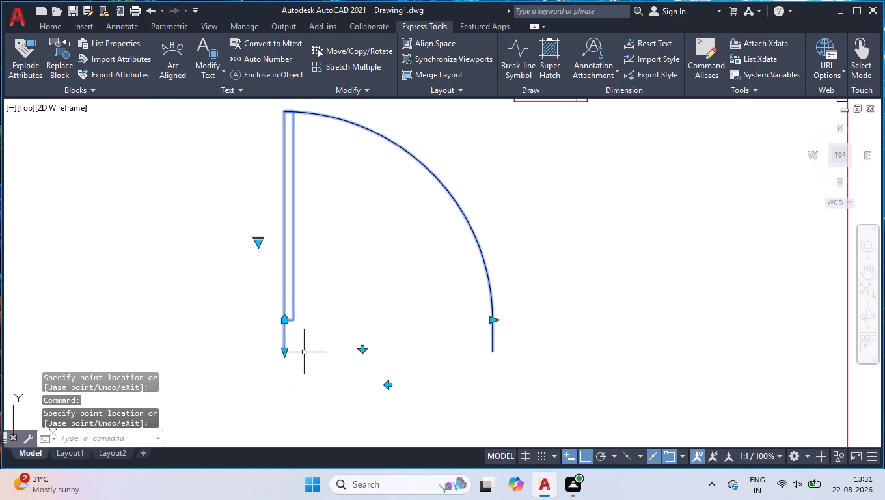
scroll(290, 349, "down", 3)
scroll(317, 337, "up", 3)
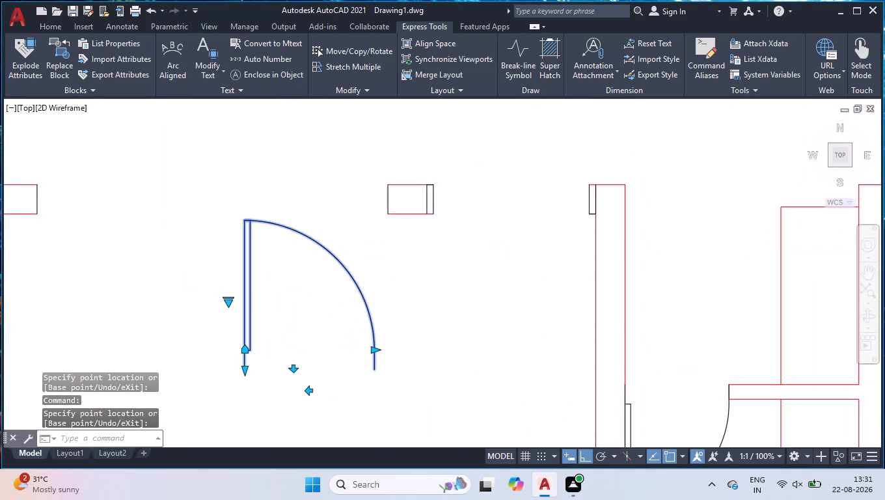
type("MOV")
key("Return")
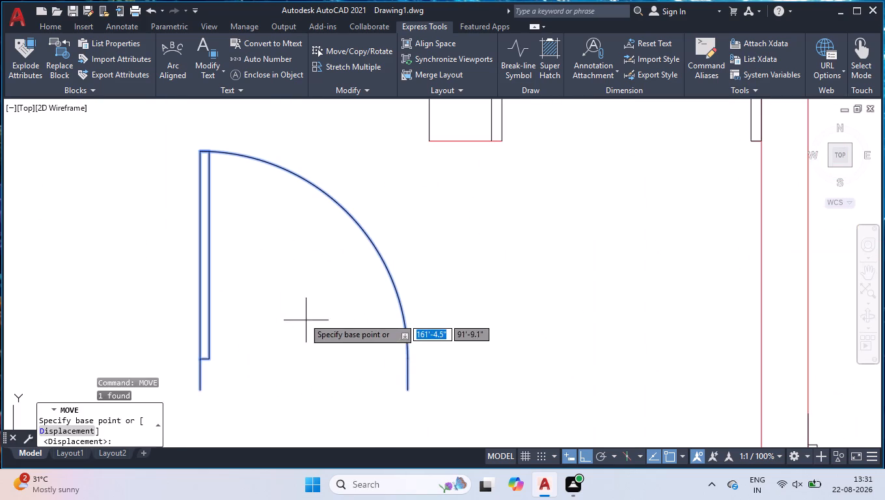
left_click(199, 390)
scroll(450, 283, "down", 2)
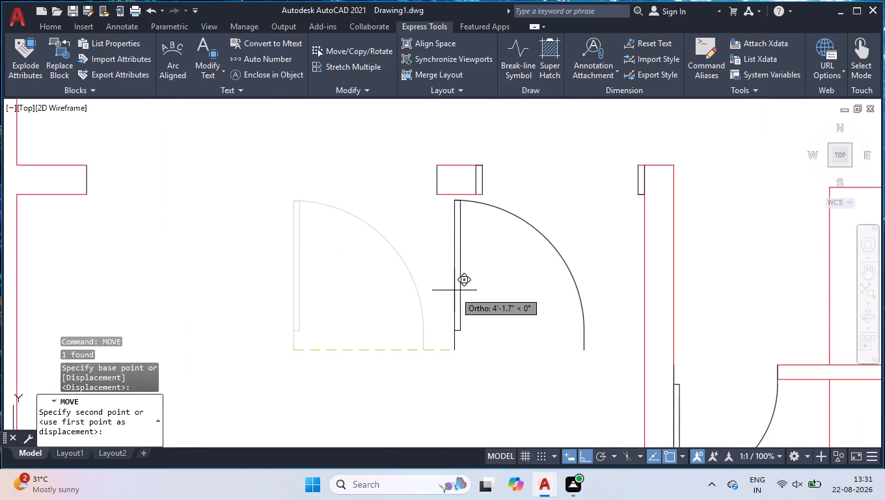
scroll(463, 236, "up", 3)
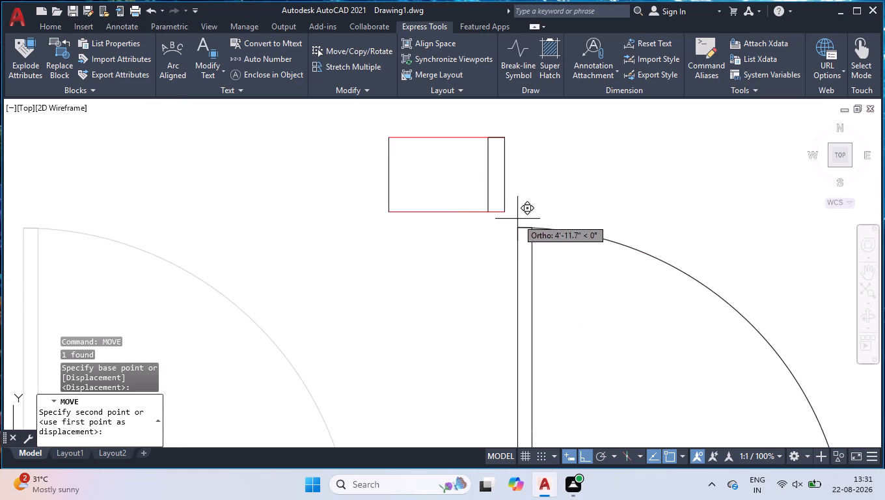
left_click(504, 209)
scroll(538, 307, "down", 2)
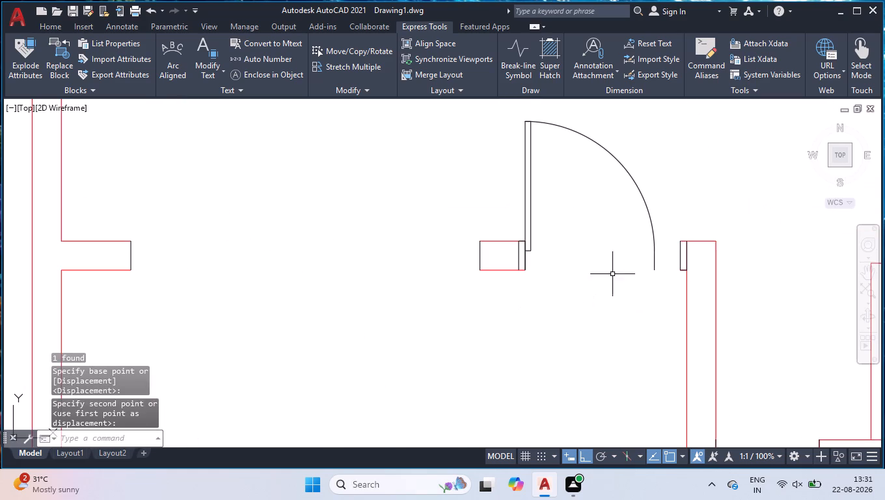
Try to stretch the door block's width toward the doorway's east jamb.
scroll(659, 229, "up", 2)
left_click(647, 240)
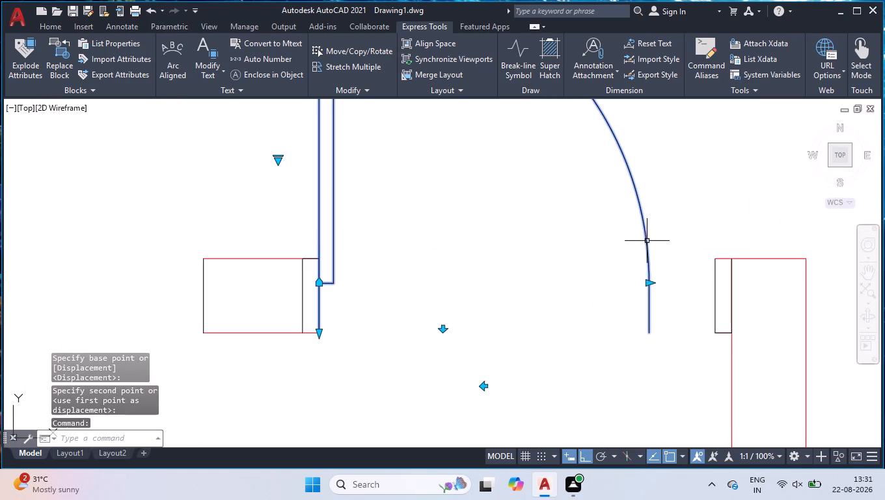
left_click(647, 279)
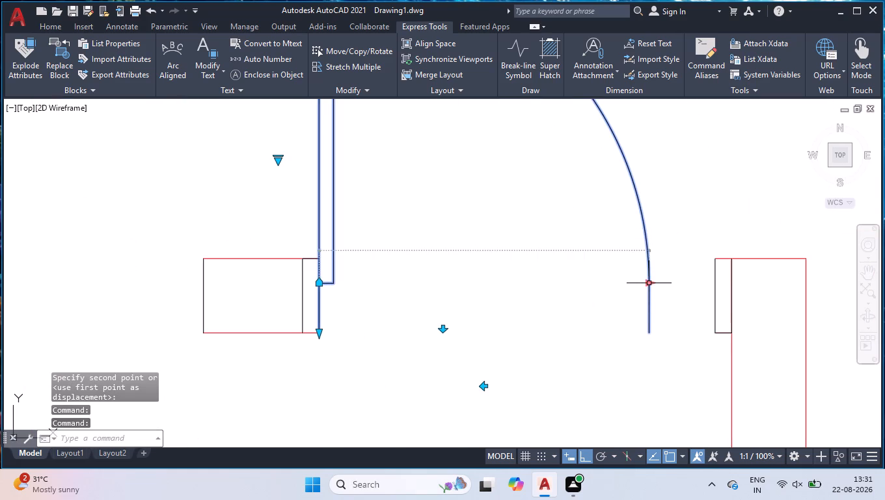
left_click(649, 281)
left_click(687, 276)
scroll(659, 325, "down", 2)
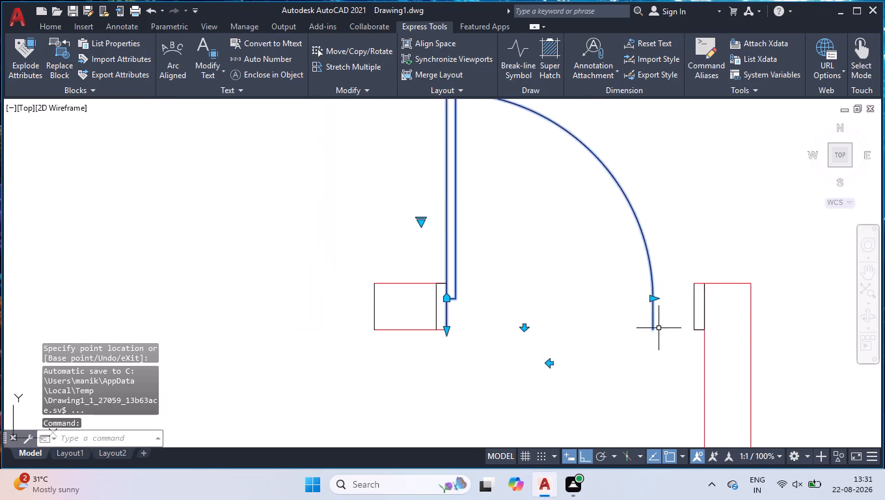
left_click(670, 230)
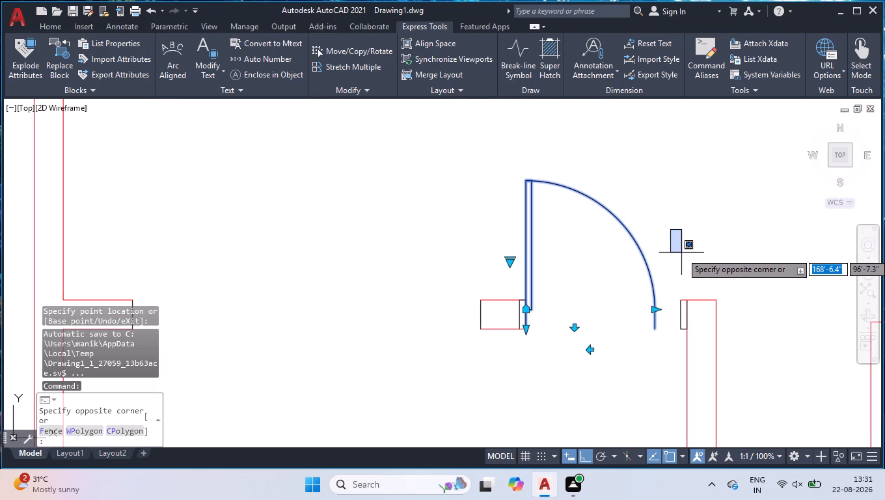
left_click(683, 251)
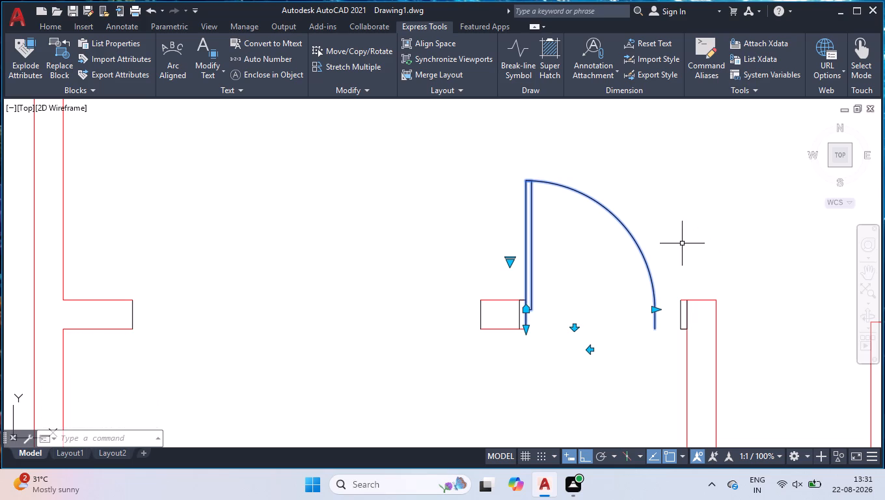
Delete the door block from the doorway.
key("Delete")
Draw a circle of 4' radius in the blank area west of the house plan.
scroll(506, 305, "down", 1)
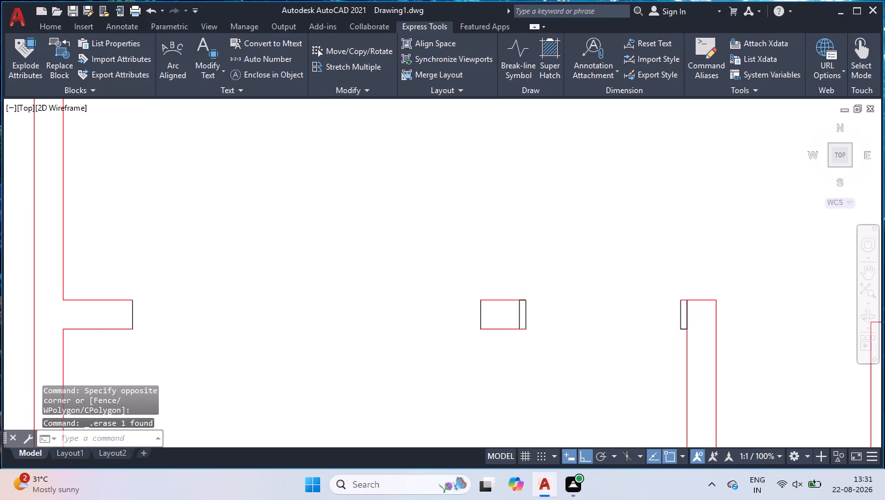
scroll(506, 305, "down", 1)
scroll(589, 329, "down", 1)
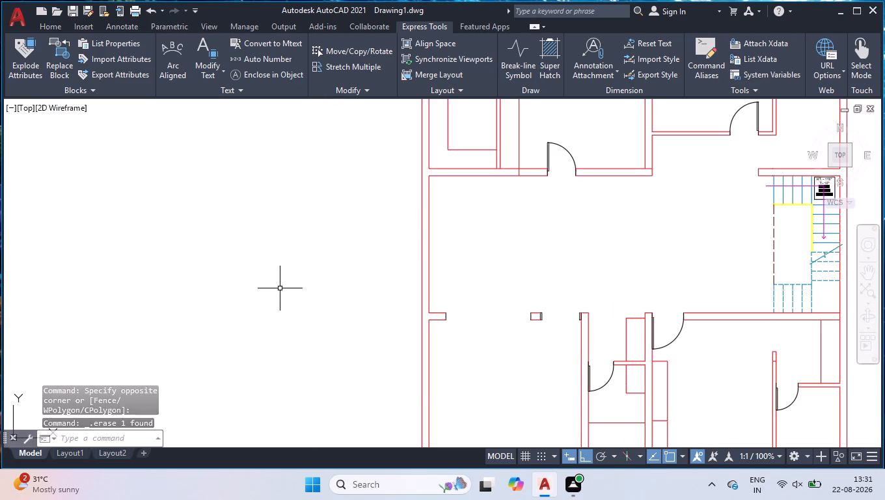
key("c")
key("Return")
left_click(258, 283)
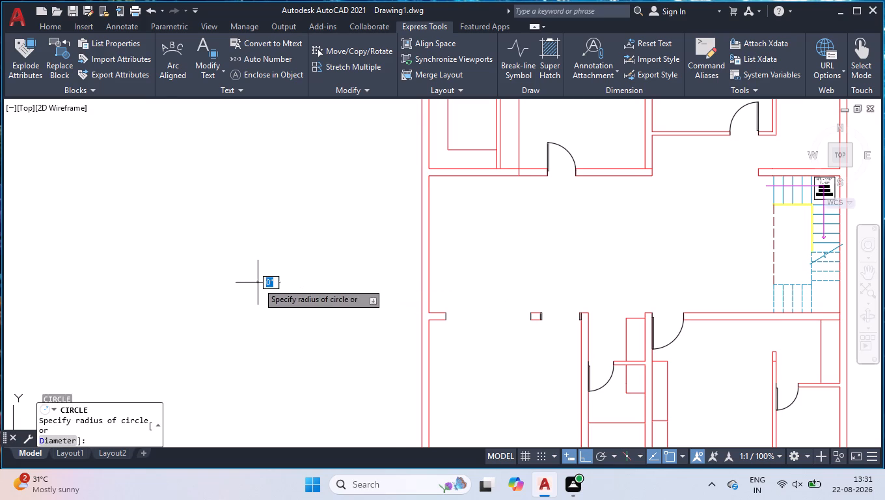
key("3")
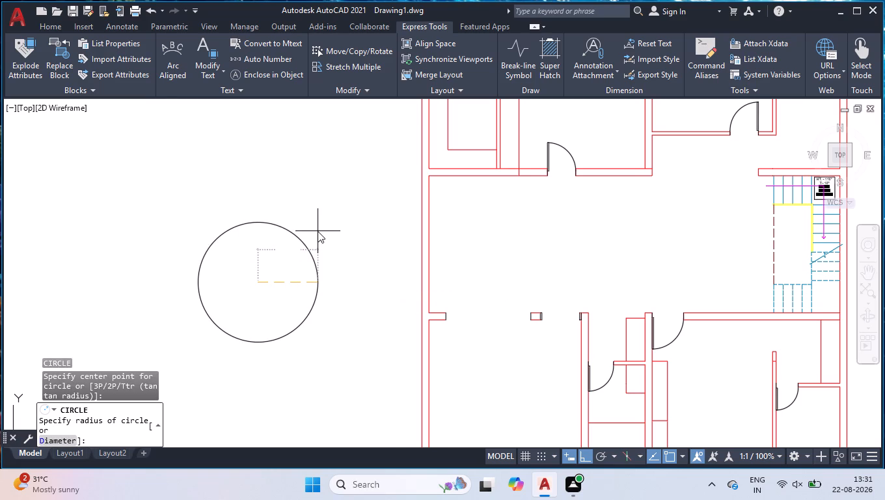
key("BackSpace")
key("4")
key("apostrophe")
key("Return")
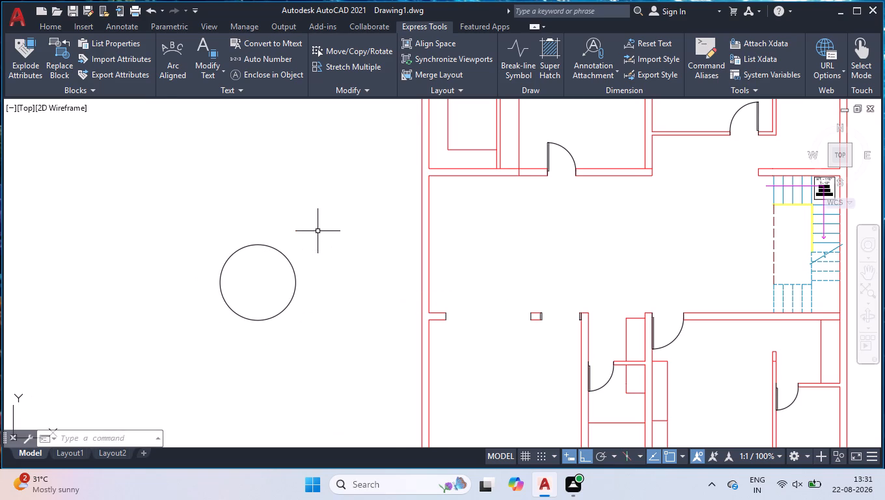
Draw a 2" wide door leaf from the circle's centre up to its top quadrant, with its thickness on the west side.
scroll(226, 312, "up", 2)
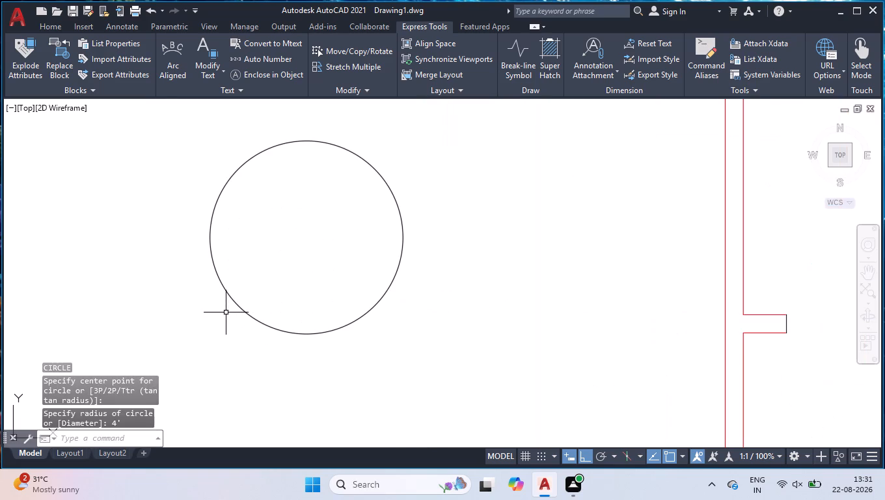
key("l")
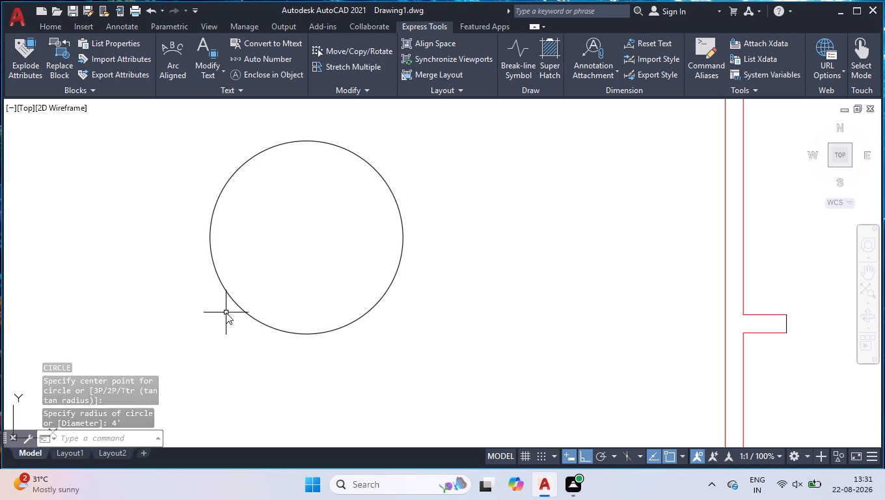
key("Return")
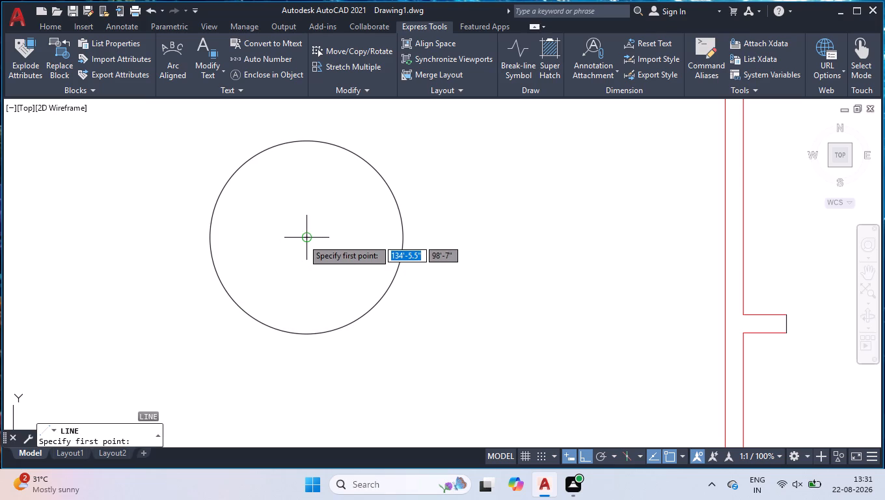
left_click(306, 237)
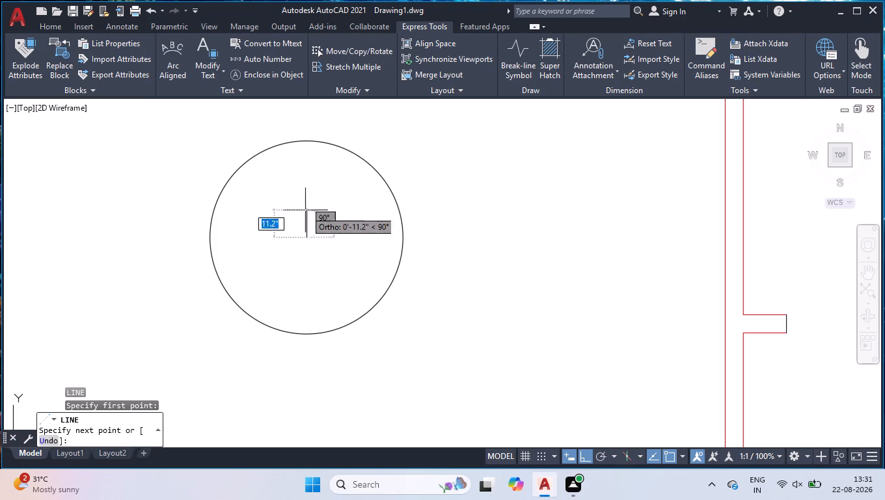
left_click(306, 140)
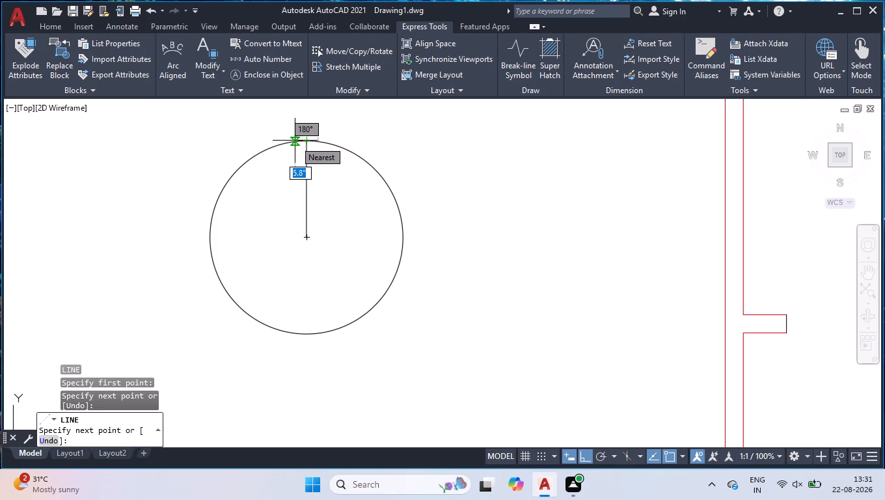
key("2")
key("Return")
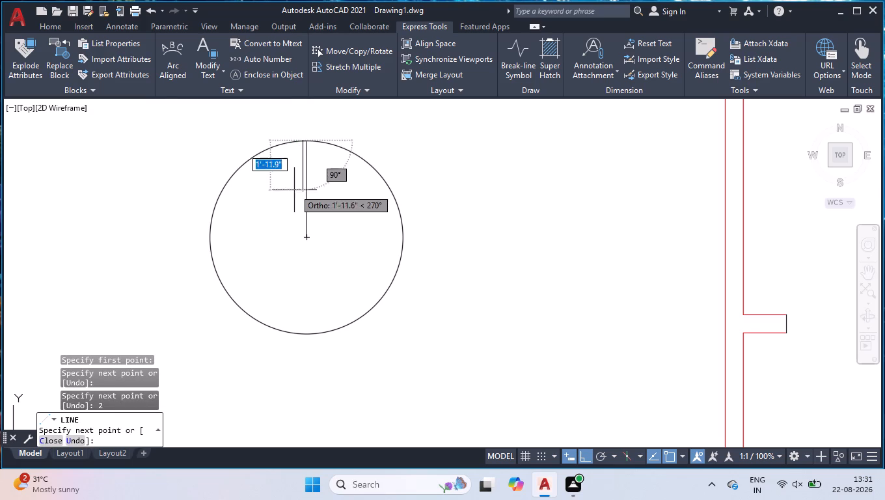
scroll(304, 236, "up", 4)
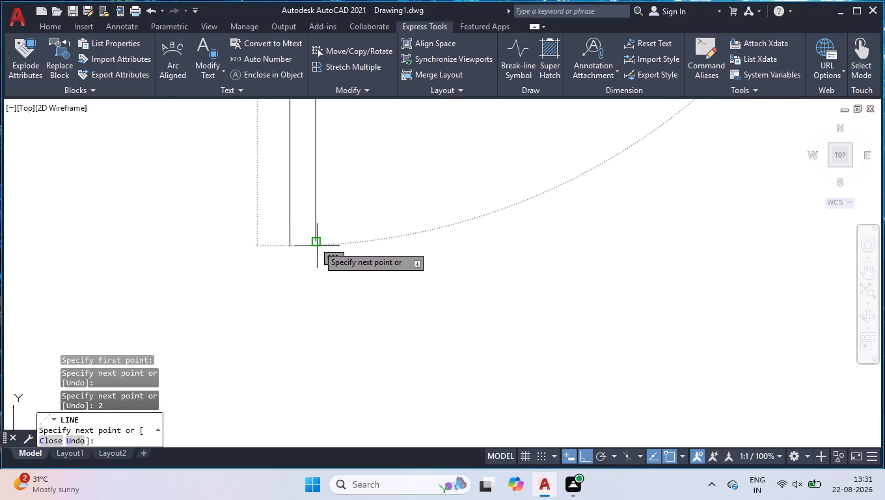
left_click(298, 242)
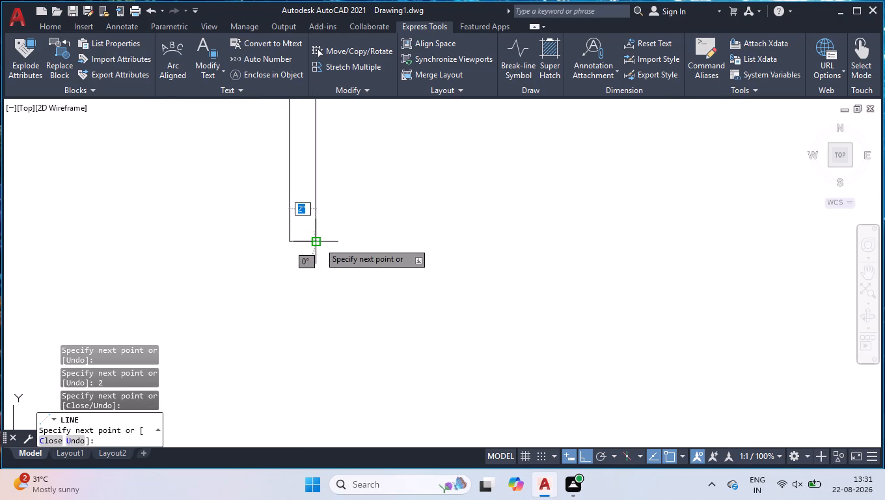
left_click(319, 242)
key("space")
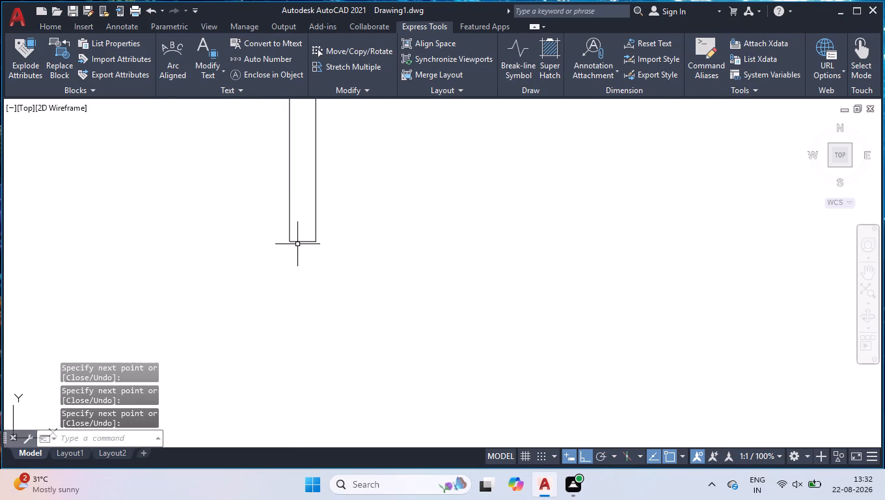
Draw a 6" line straight down from the lower west corner of the door leaf.
key("space")
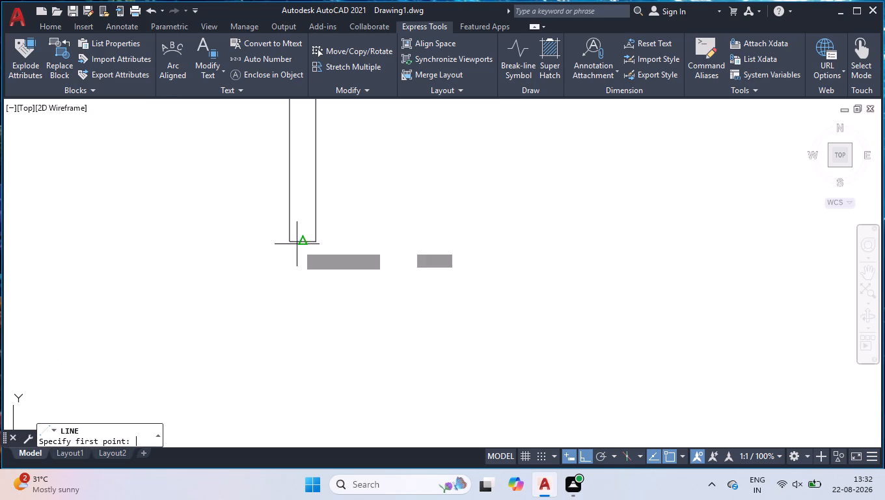
left_click(288, 242)
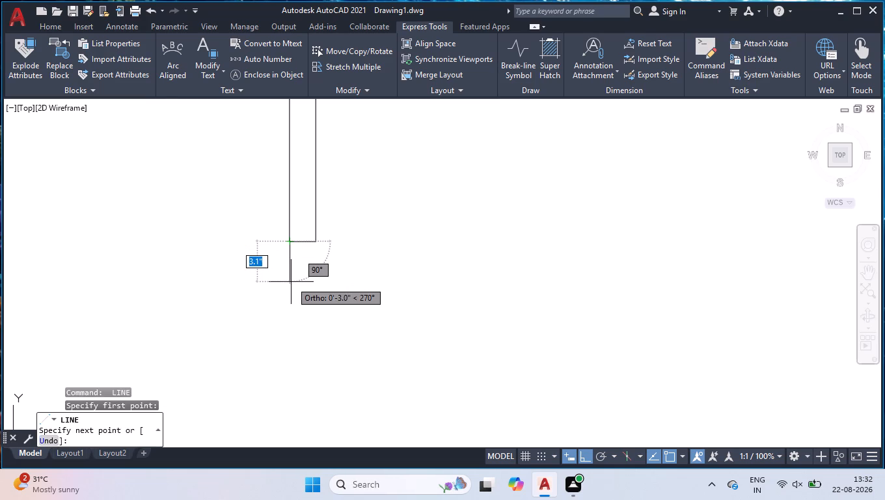
key("6")
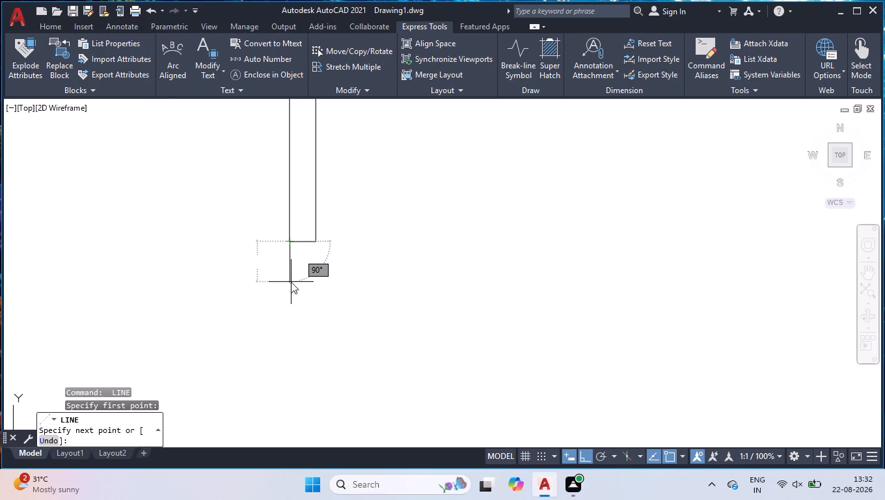
key("Return")
key("space")
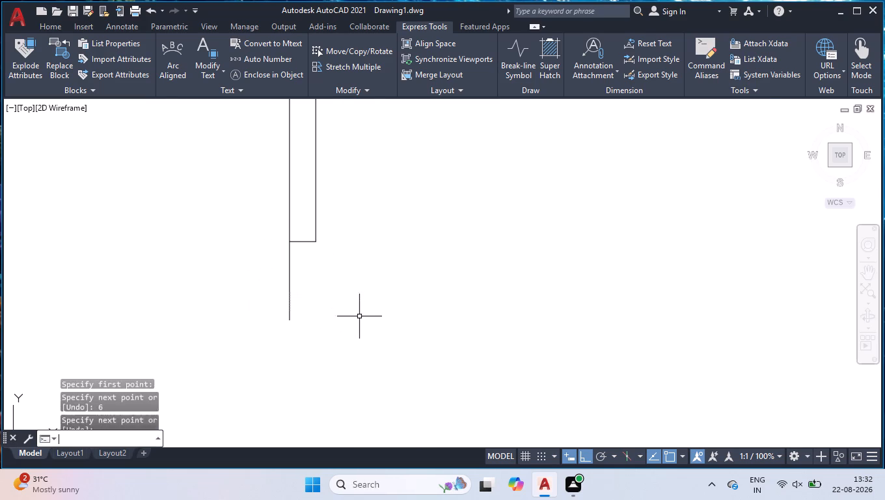
Draw a 4' horizontal line east from the lower end of the 6" line and continue it past the circle.
scroll(359, 316, "down", 4)
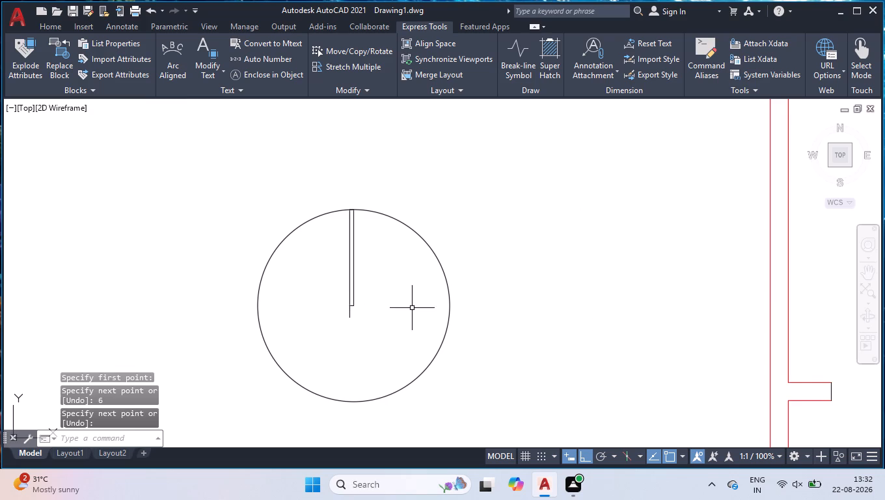
scroll(407, 299, "up", 1)
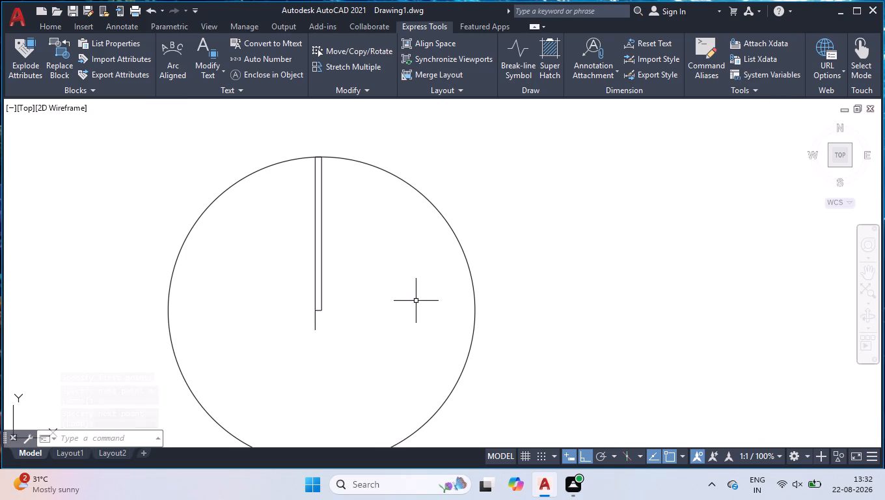
key("l")
key("Return")
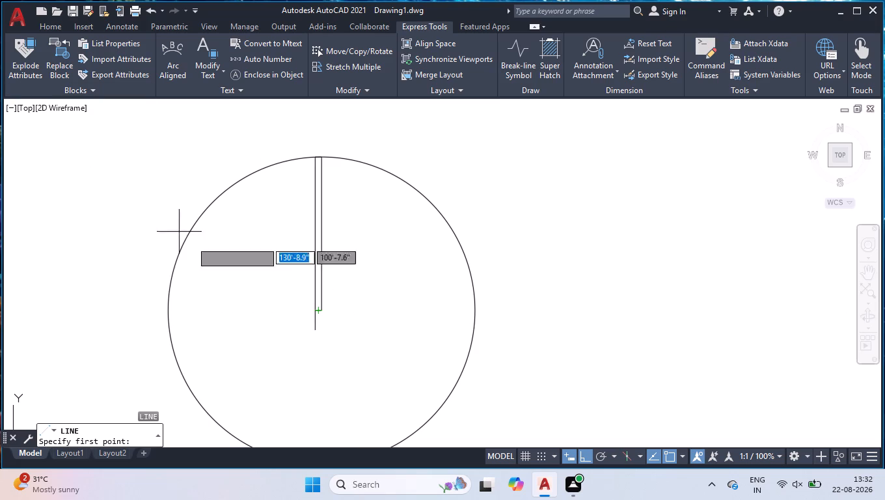
scroll(234, 273, "down", 4)
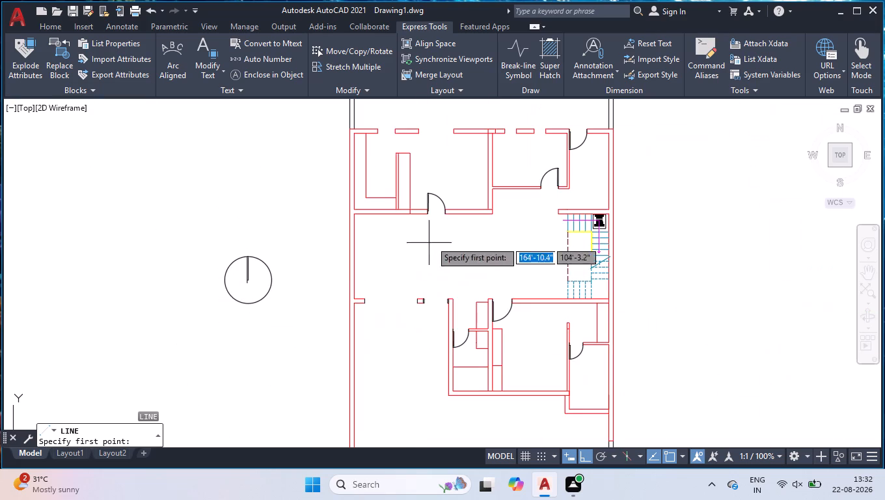
scroll(474, 191, "up", 3)
scroll(374, 263, "down", 3)
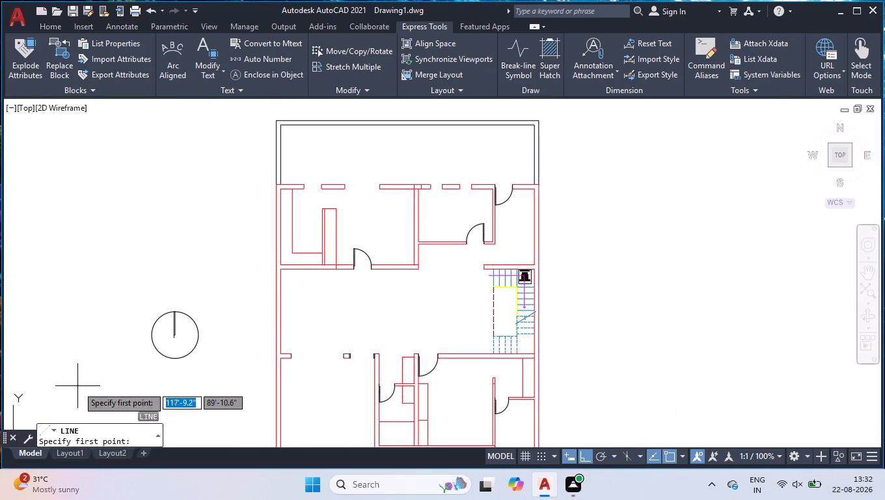
scroll(139, 324, "up", 3)
scroll(312, 418, "up", 2)
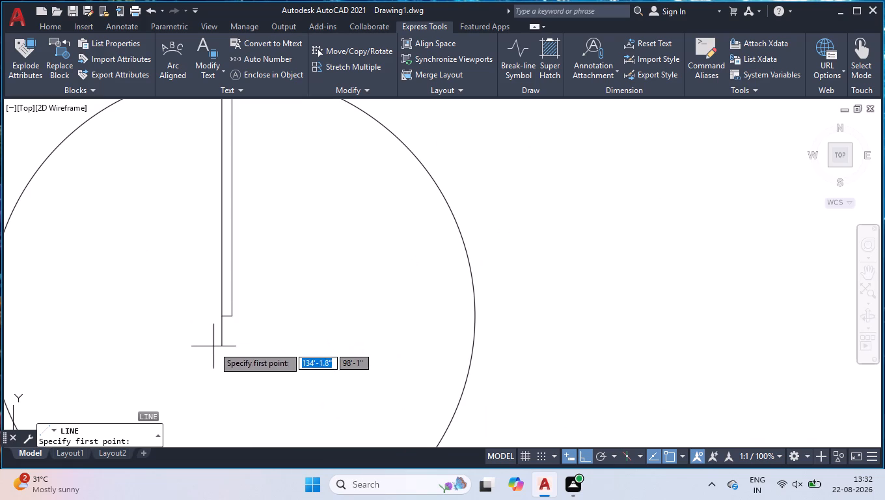
left_click(219, 348)
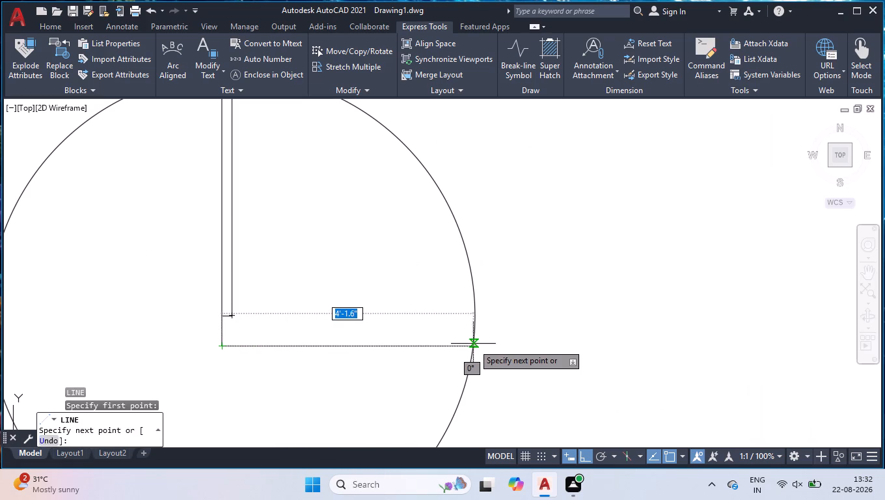
key("4")
key("apostrophe")
key("Return")
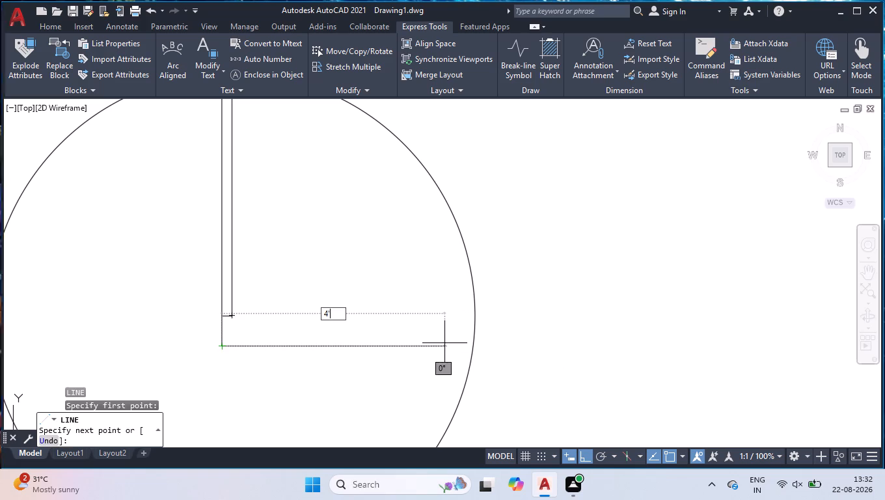
scroll(468, 322, "up", 3)
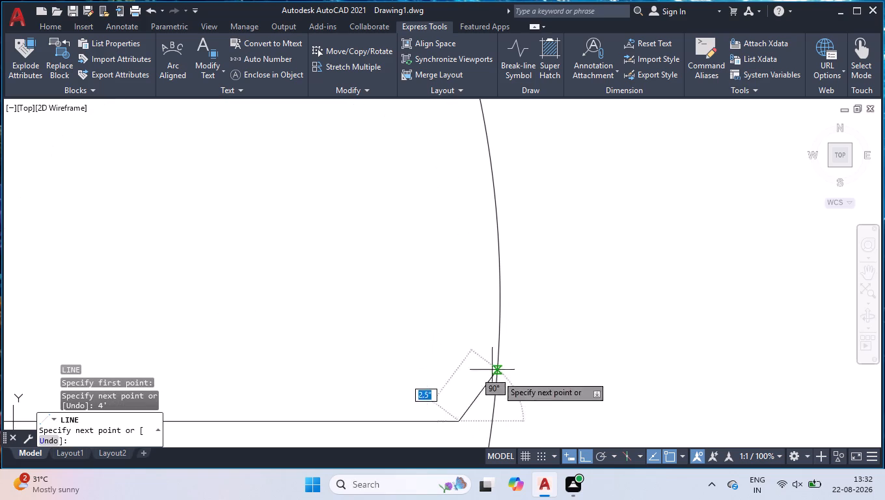
scroll(521, 348, "down", 3)
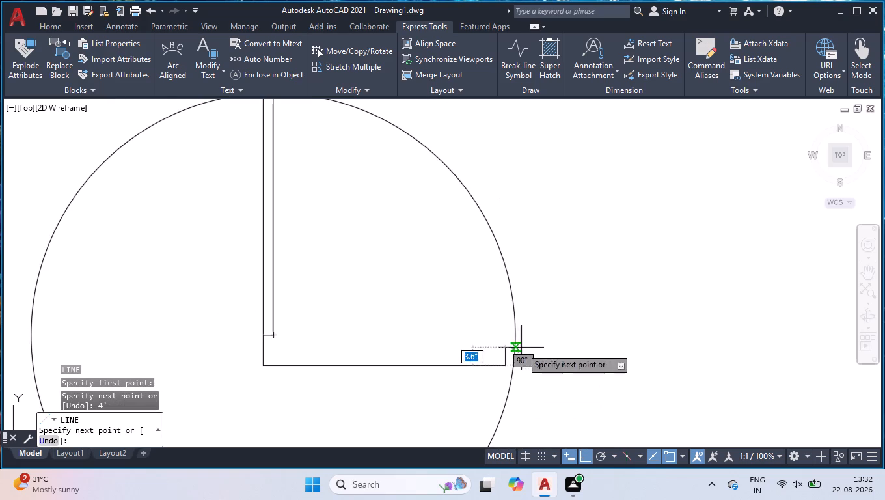
left_click(622, 346)
key("Return")
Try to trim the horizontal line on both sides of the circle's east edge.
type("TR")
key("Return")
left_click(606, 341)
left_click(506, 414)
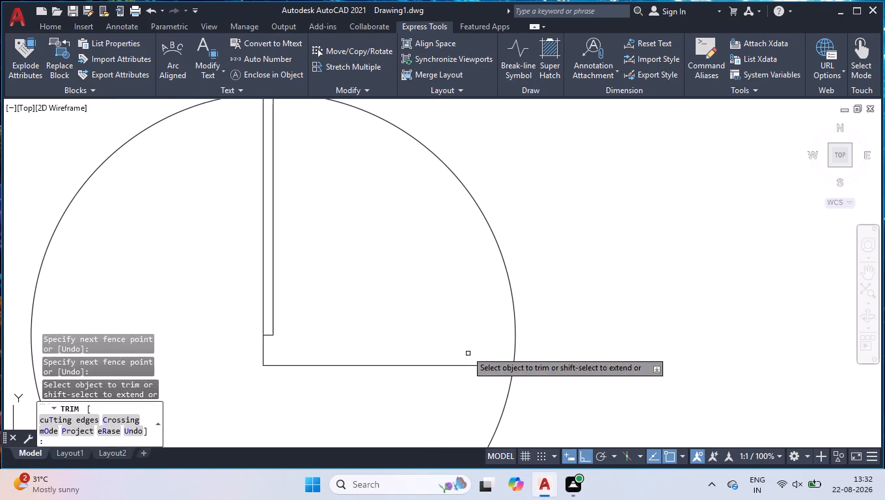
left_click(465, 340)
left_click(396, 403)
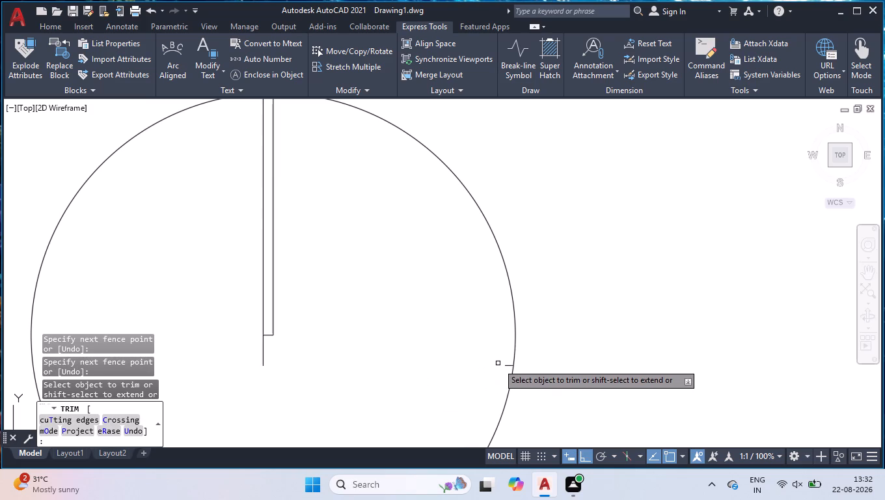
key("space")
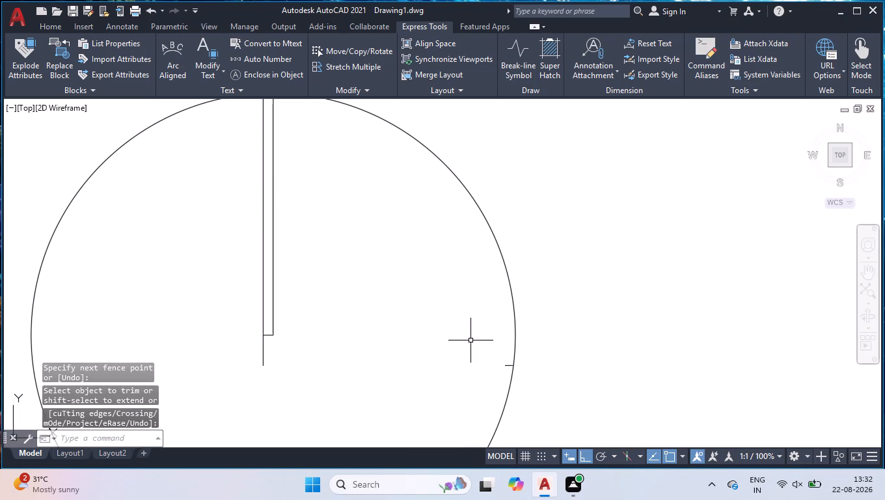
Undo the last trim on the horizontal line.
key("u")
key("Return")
Trim the circle down to the swing arc between the leaf's top and the horizontal line, and remove that line entirely.
scroll(662, 206, "down", 2)
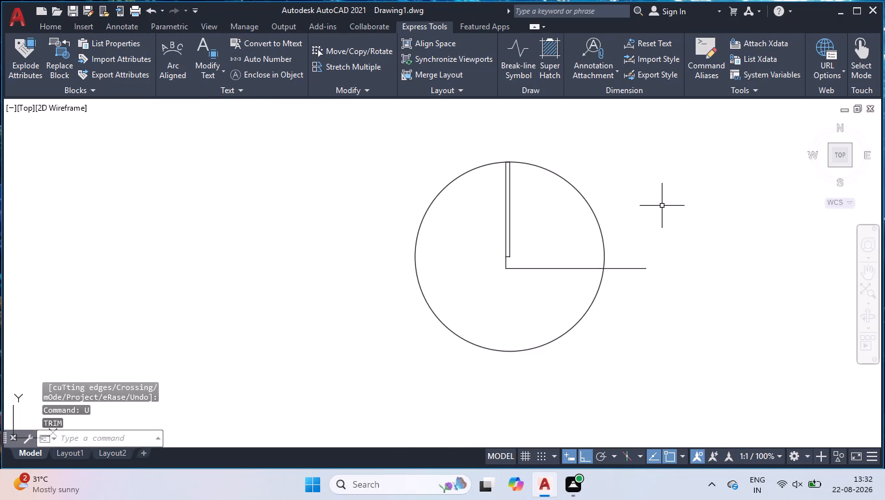
type("TR")
key("Return")
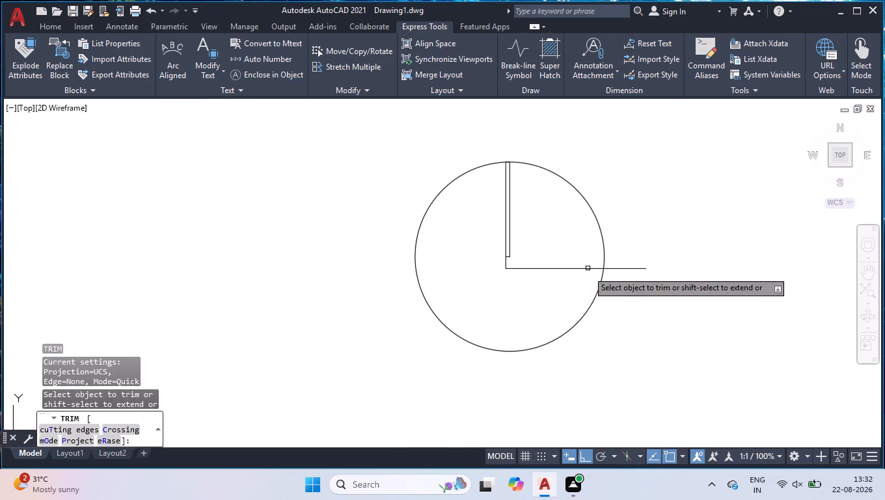
left_click(584, 284)
left_click(608, 335)
left_click(631, 234)
left_click(631, 297)
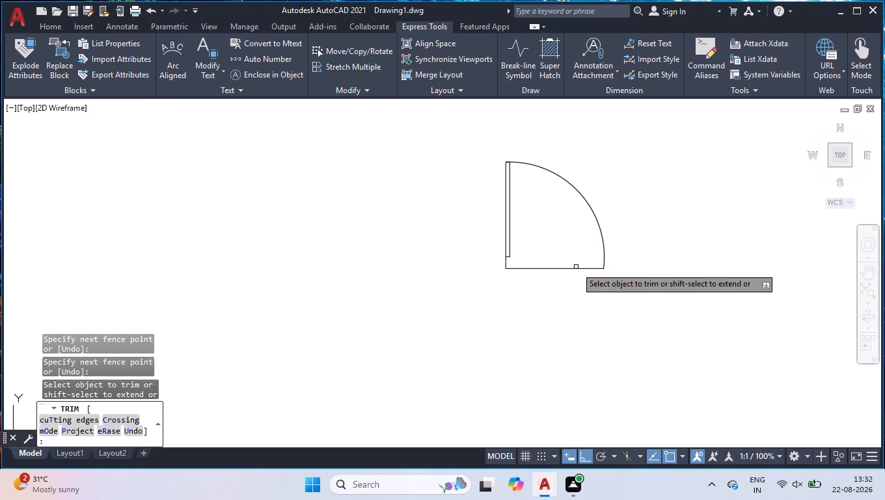
left_click(573, 252)
left_click(551, 287)
scroll(590, 273, "up", 3)
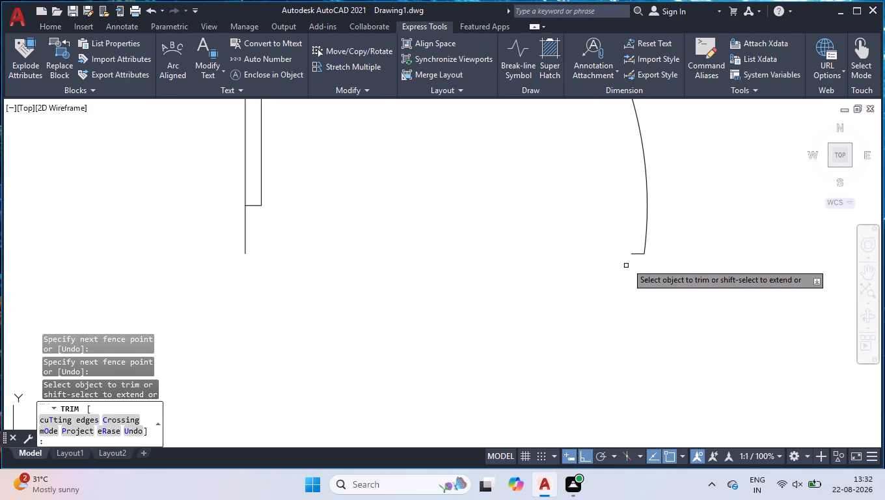
left_click(636, 250)
left_click(631, 271)
key("Return")
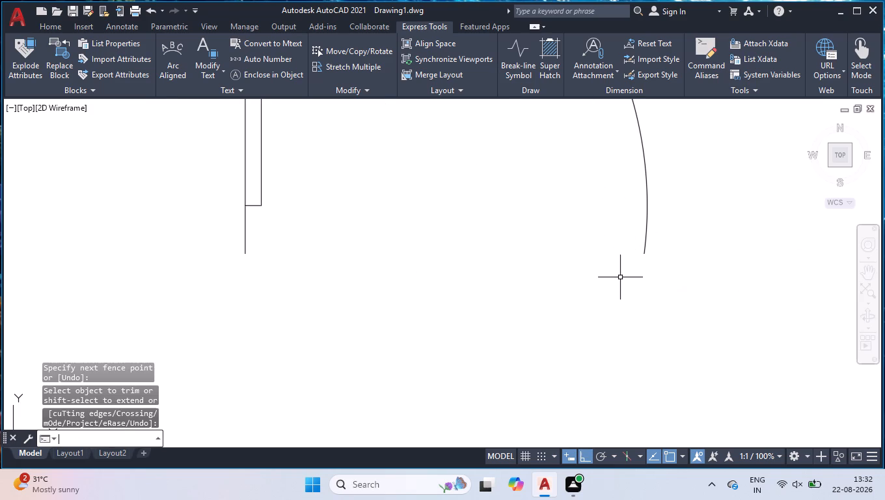
Move the finished door by the 6" line's lower end to the south corner of the west jamb of the hall's south doorway.
scroll(485, 239, "down", 5)
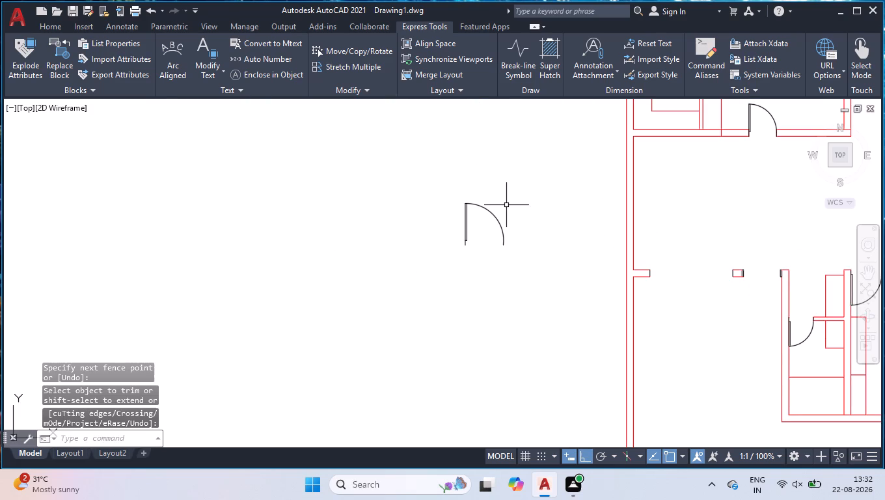
type("MOV")
key("Return")
left_click_drag(498, 202, 497, 209)
left_click(446, 255)
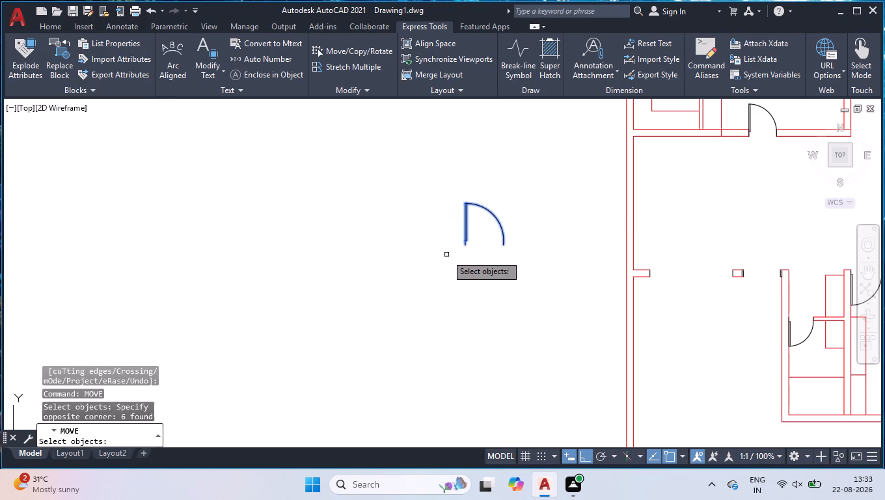
key("Return")
scroll(458, 241, "up", 3)
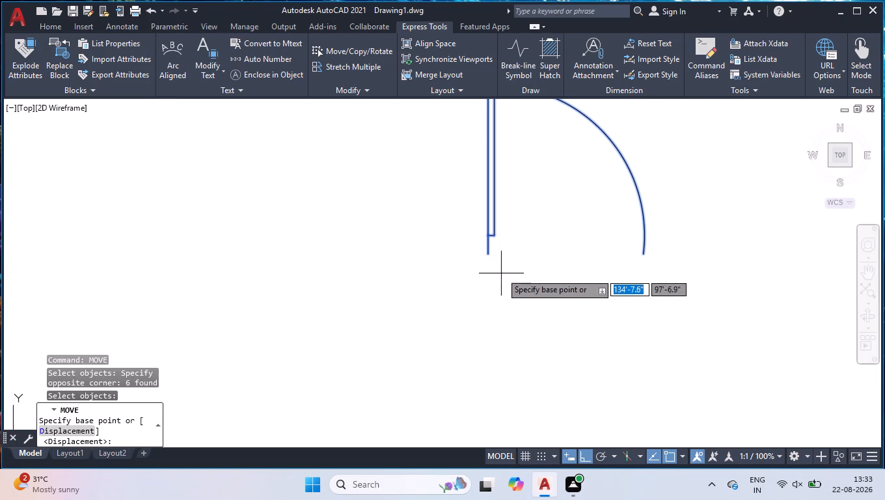
left_click(488, 253)
scroll(435, 328, "down", 4)
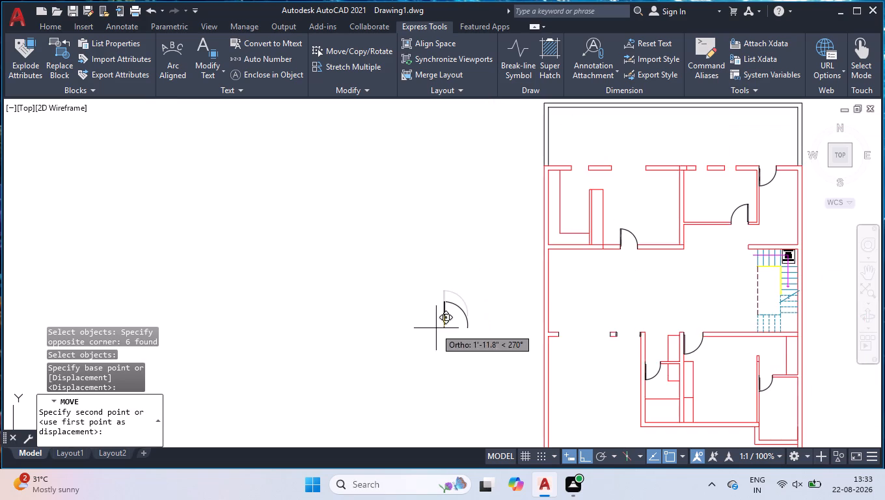
scroll(647, 340, "up", 3)
scroll(522, 344, "up", 1)
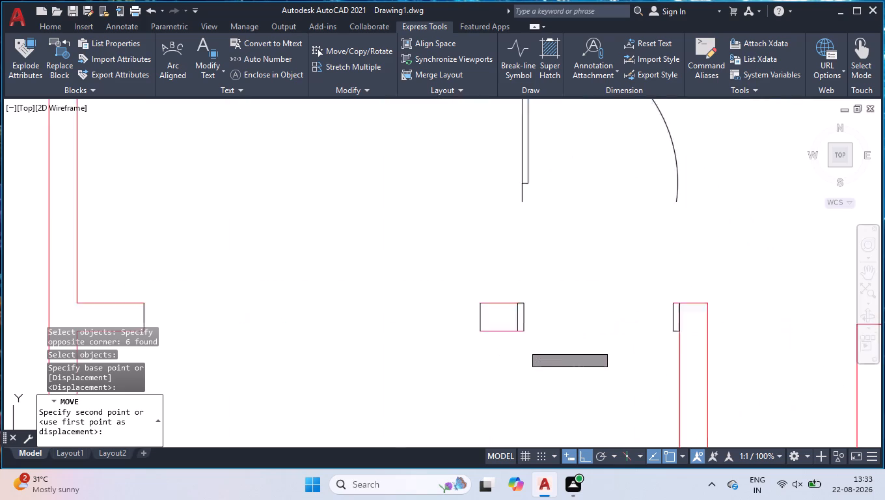
scroll(522, 344, "up", 2)
left_click(527, 312)
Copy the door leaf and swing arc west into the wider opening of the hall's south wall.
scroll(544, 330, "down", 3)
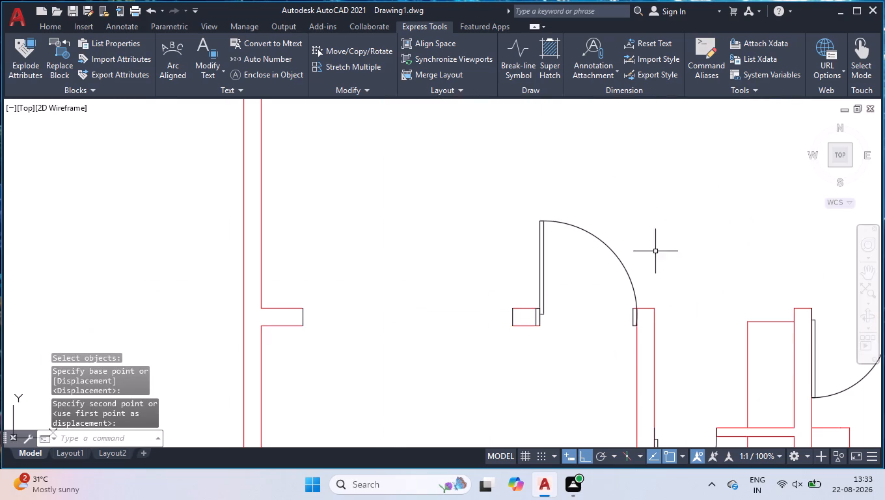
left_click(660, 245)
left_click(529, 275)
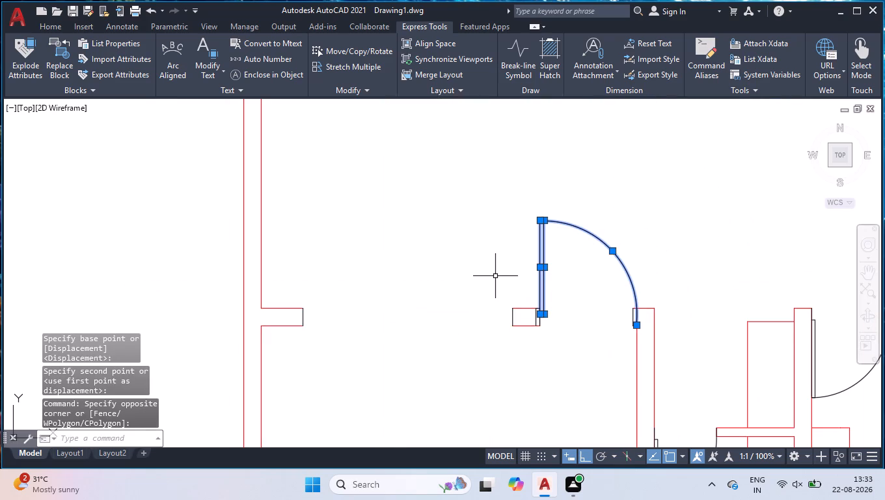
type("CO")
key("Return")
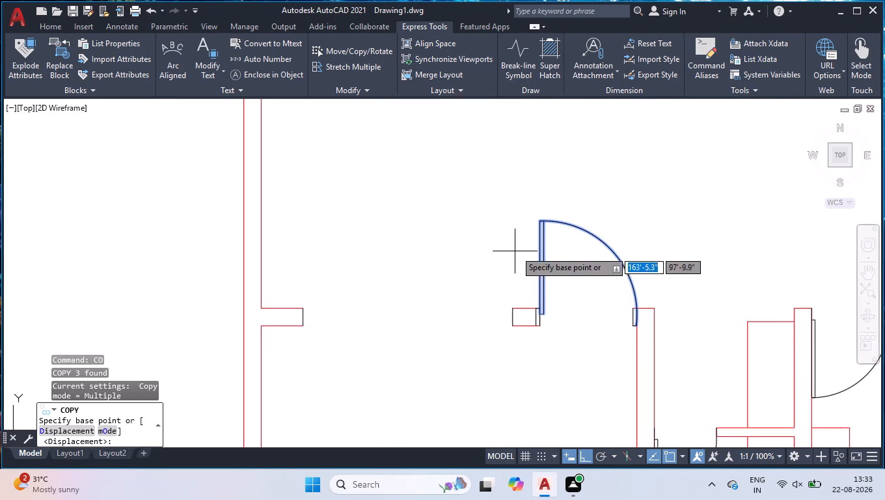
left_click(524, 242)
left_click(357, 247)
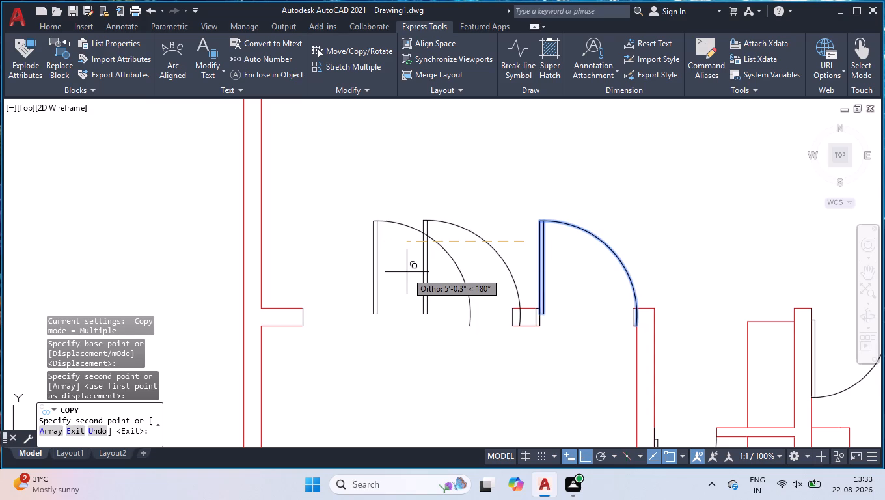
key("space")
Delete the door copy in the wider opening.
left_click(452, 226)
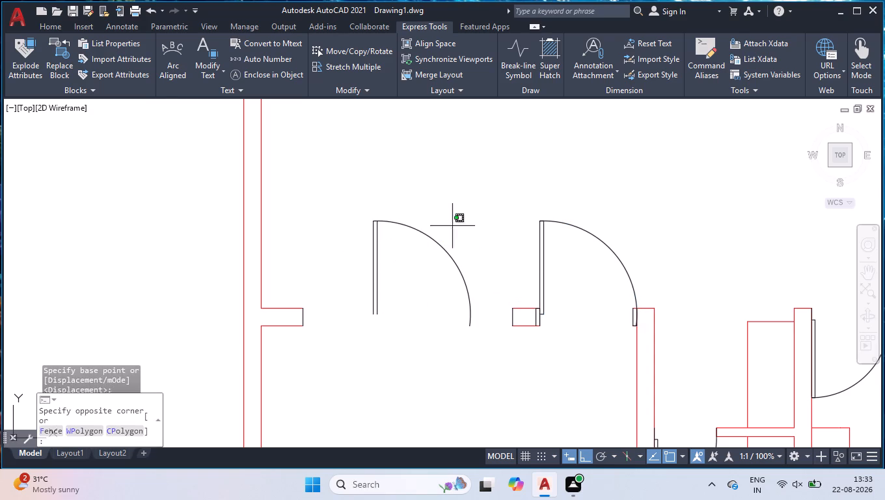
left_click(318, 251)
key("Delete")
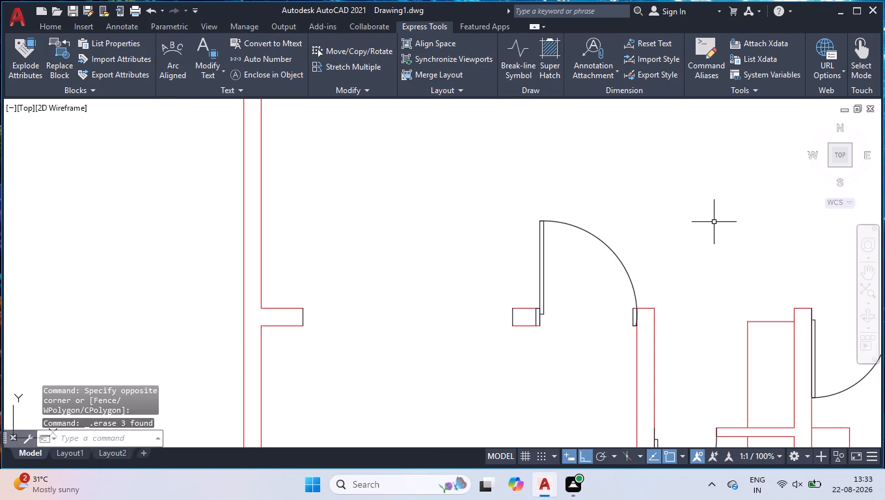
Copy the complete door, including its leaf, swing arc and short end lines, west into the wider opening of the hall's south wall.
type("COP")
key("Return")
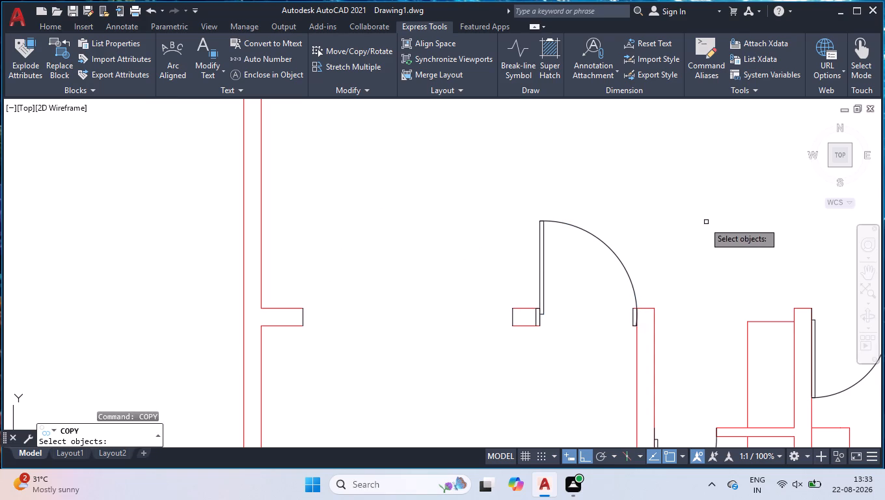
left_click(702, 223)
left_click(419, 260)
scroll(551, 331, "up", 3)
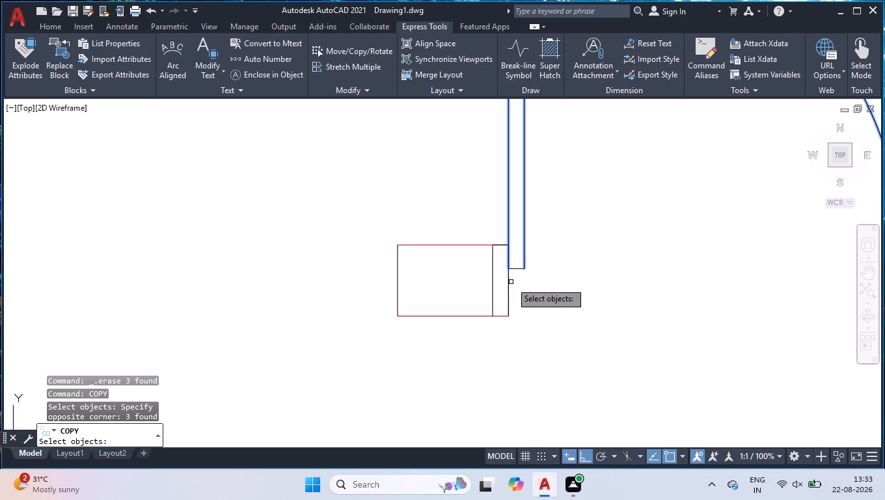
left_click(509, 279)
left_click(513, 268)
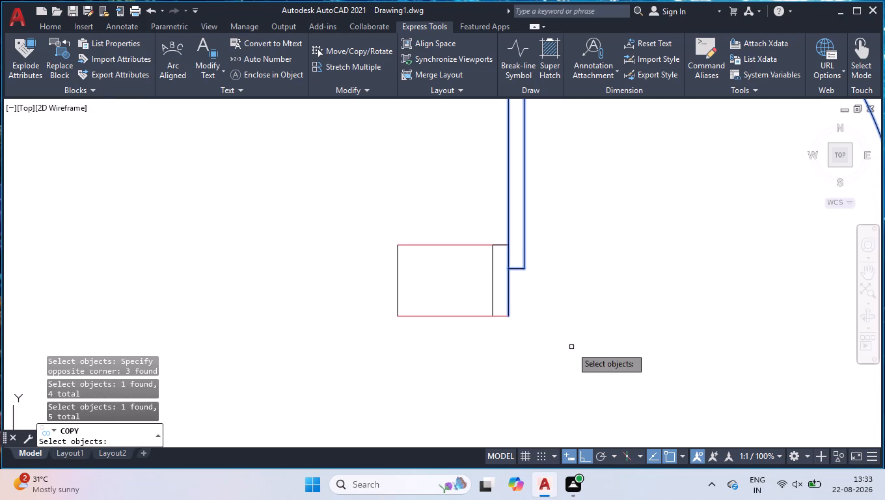
scroll(571, 350, "down", 2)
key("Return")
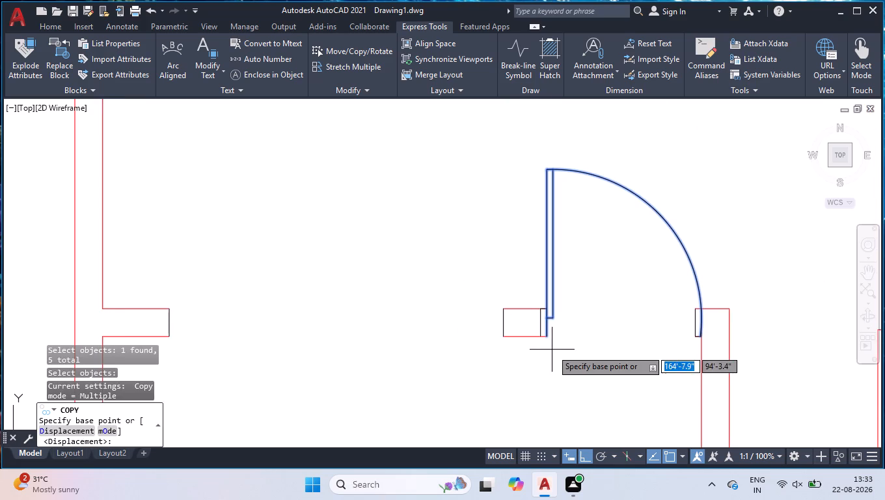
left_click_drag(424, 218, 415, 217)
left_click(176, 235)
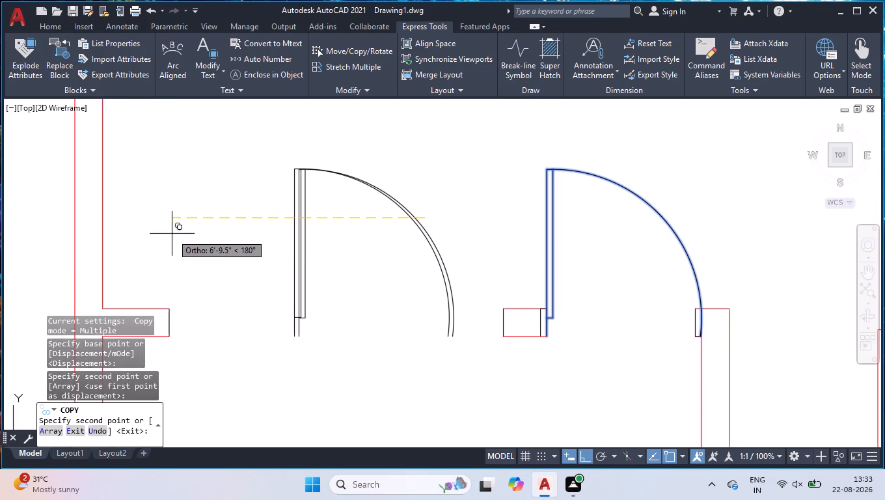
key("Return")
Mirror the door copy southward about a horizontal line through the lower end of its hinge line, keeping the source objects.
left_click_drag(504, 169, 498, 175)
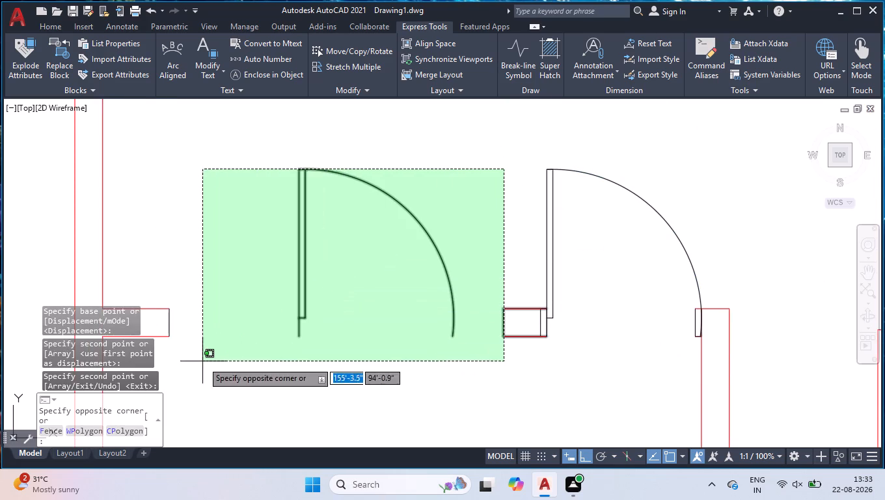
left_click(212, 376)
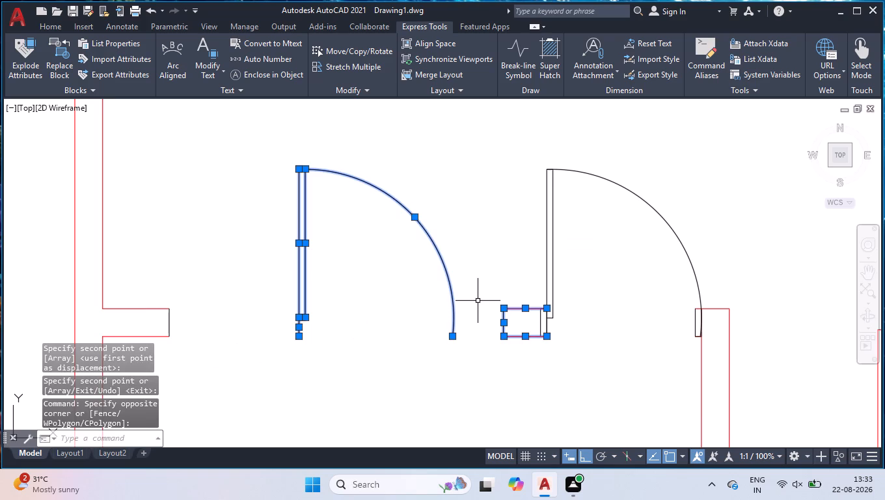
left_click(512, 279, "shift")
left_click(490, 380, "shift")
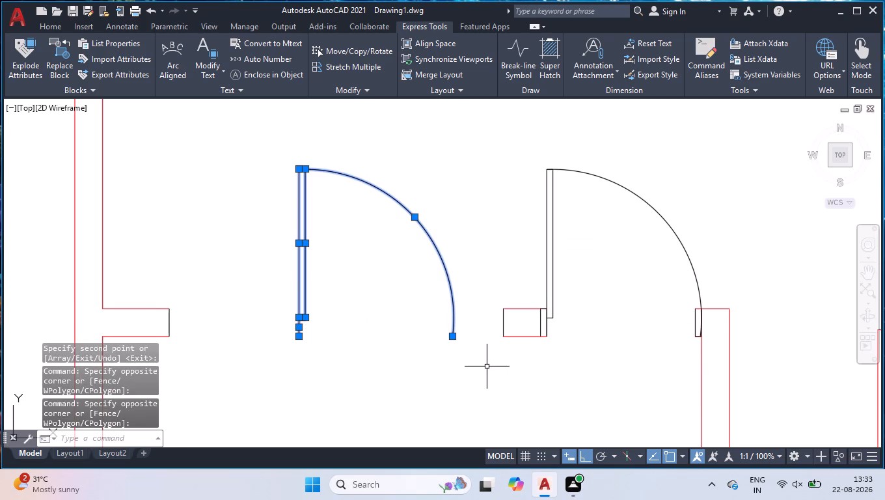
type("MI")
key("Return")
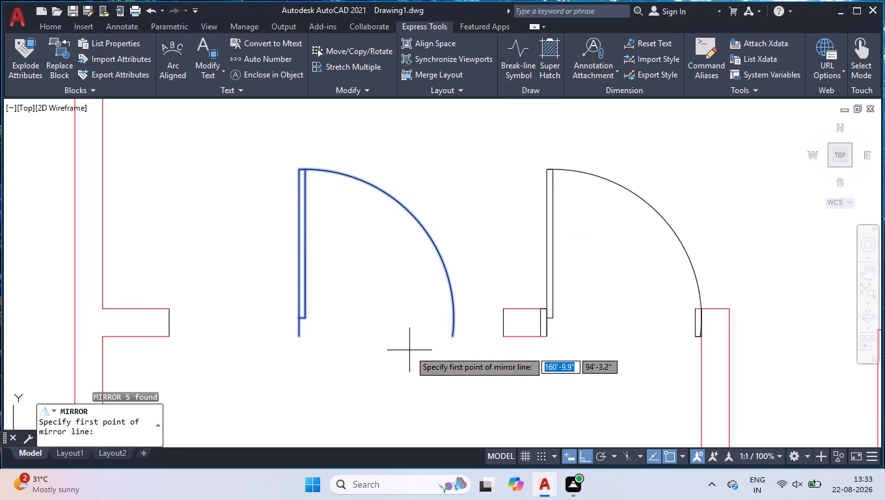
left_click(302, 336)
left_click(579, 354)
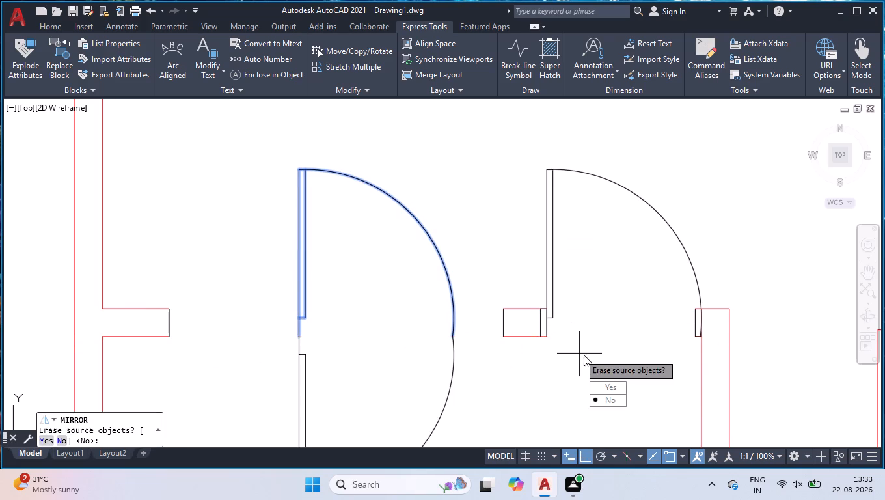
left_click_drag(606, 403, 579, 354)
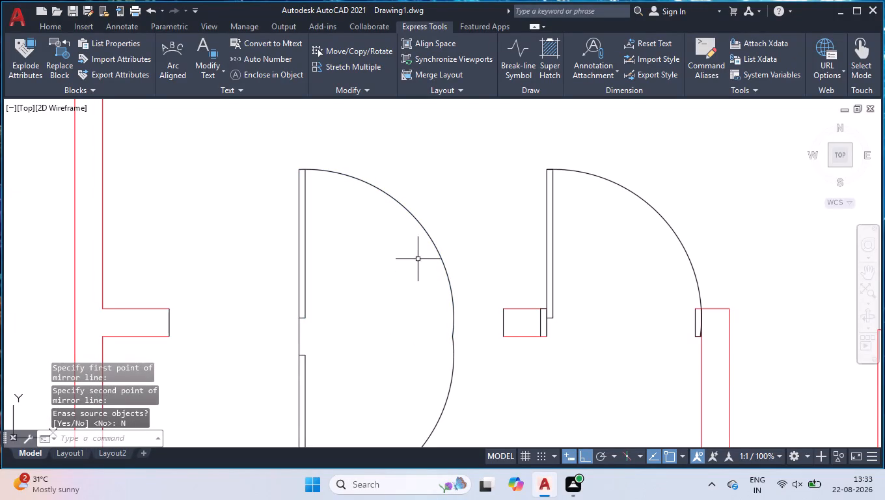
Delete the north-swinging door copy in the wider opening, including its leftover short lines, keeping only the south-swinging one.
left_click(456, 208)
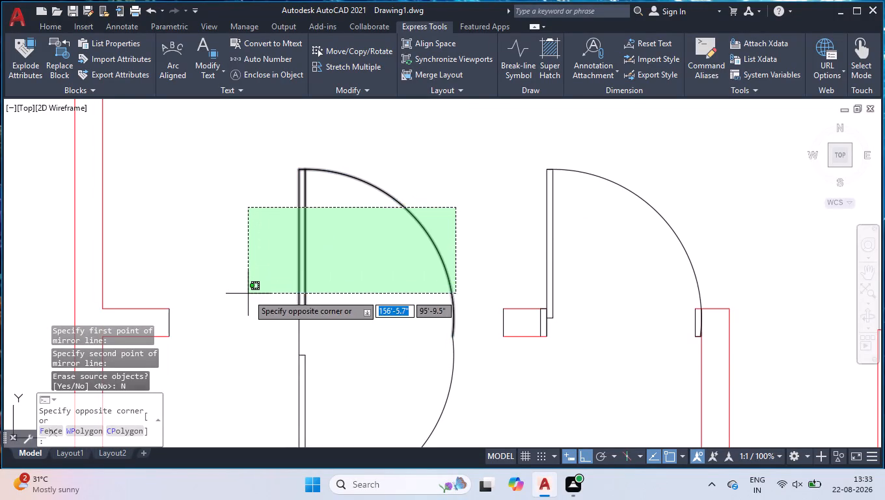
left_click(247, 315)
key("Delete")
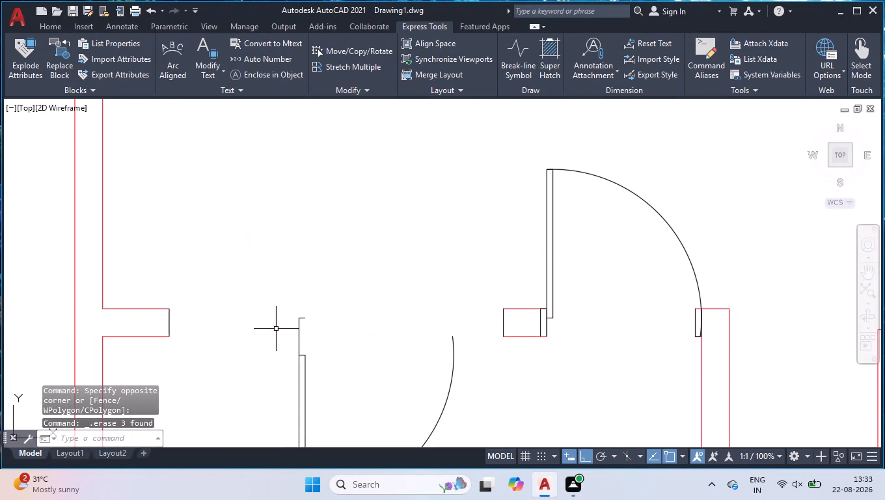
left_click(319, 302)
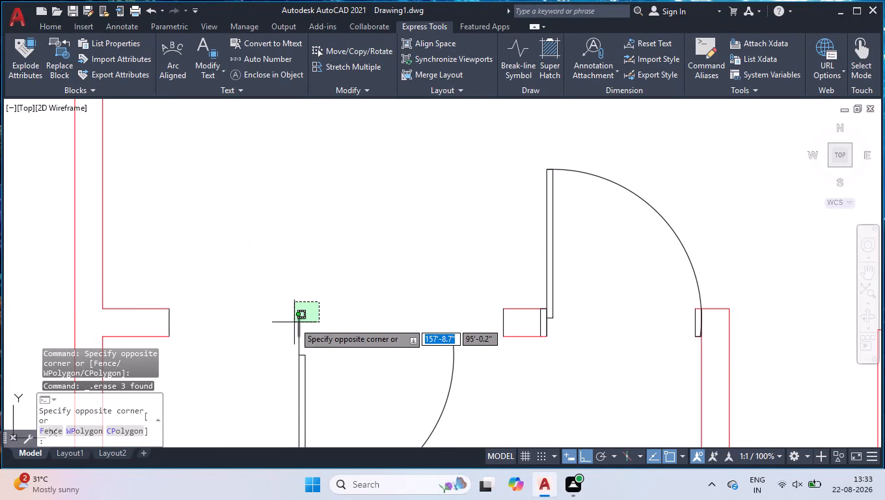
left_click(293, 322)
key("Delete")
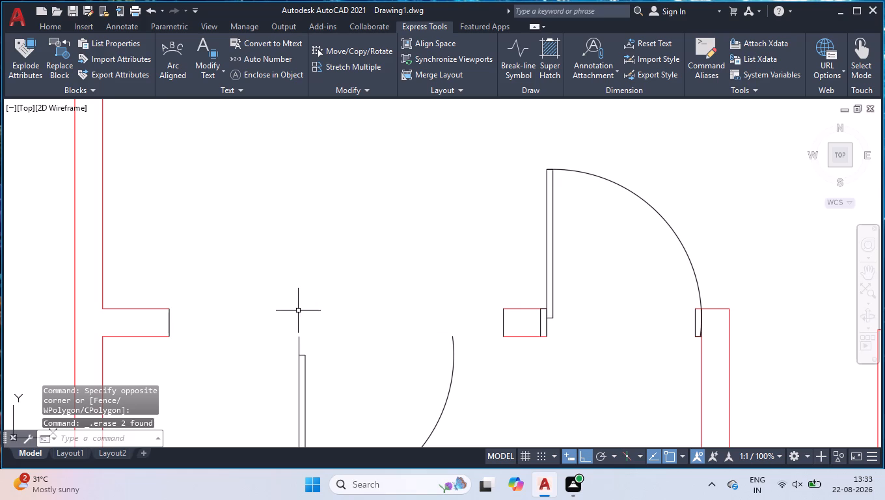
Mirror the south-swinging door about a vertical line through its hinge line's upper end, erasing the source objects.
scroll(435, 275, "down", 1)
scroll(545, 370, "down", 1)
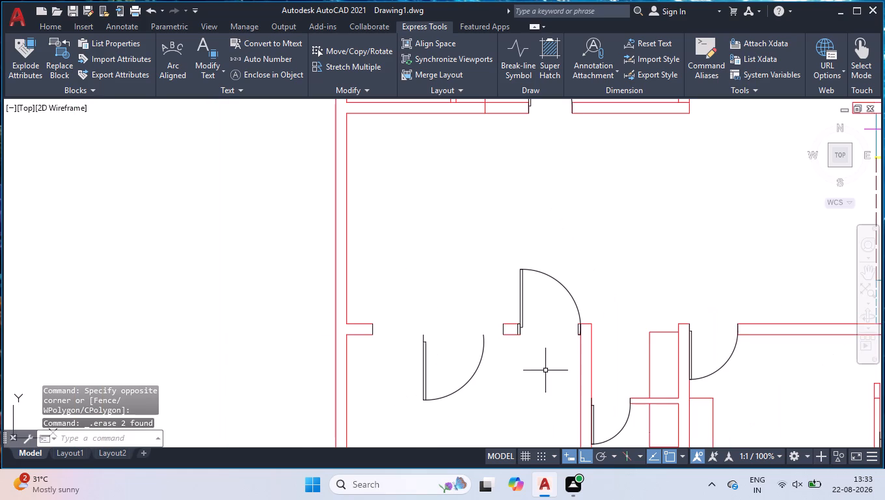
left_click(490, 329)
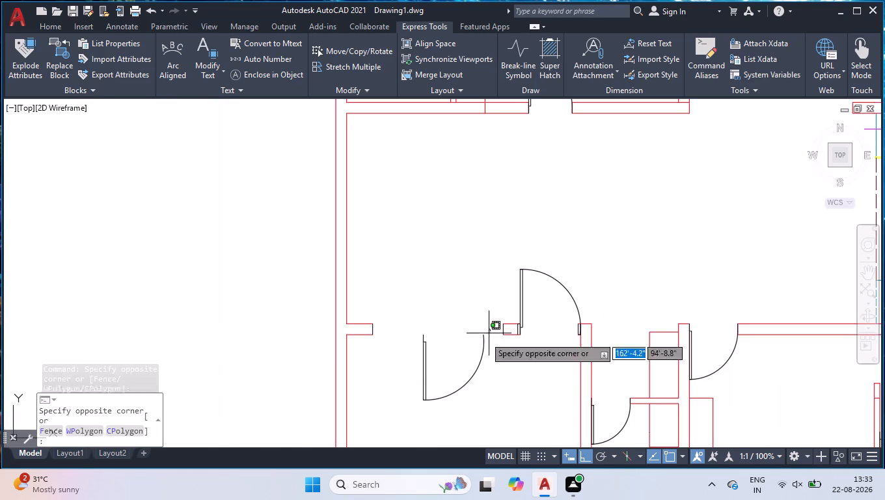
left_click(385, 412)
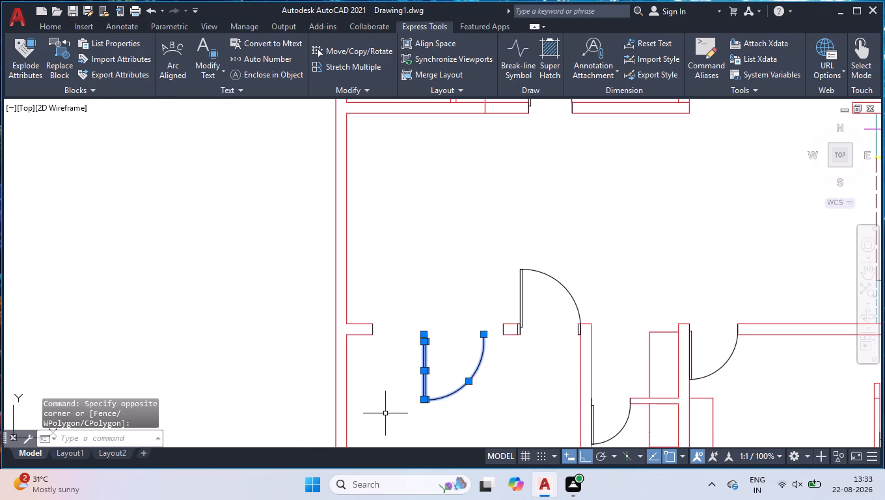
type("MI")
key("Return")
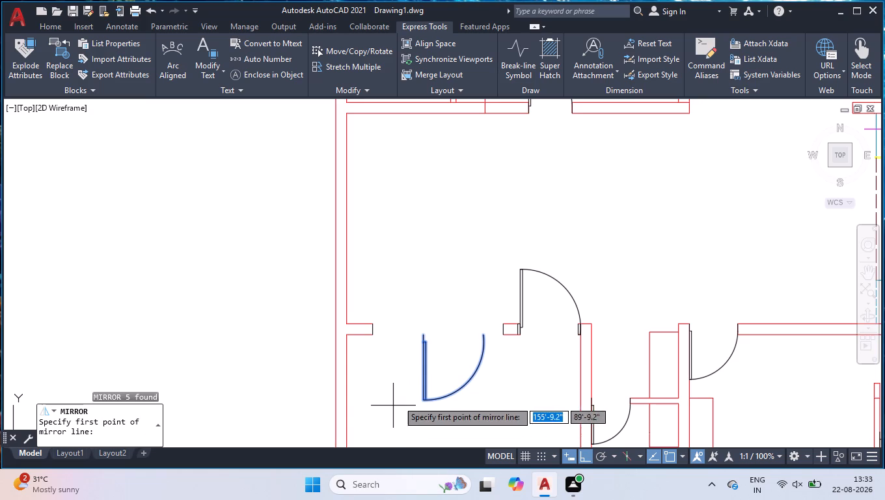
scroll(415, 400, "up", 1)
left_click(426, 295)
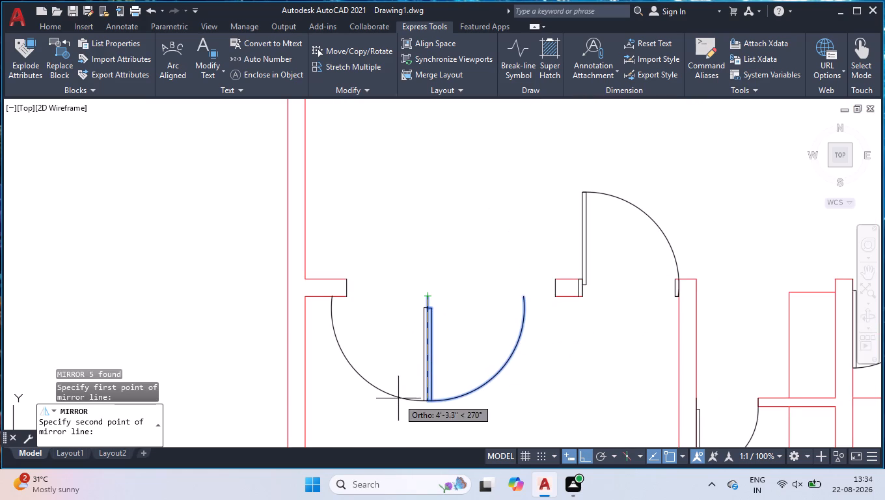
left_click(400, 415)
left_click_drag(443, 452, 400, 415)
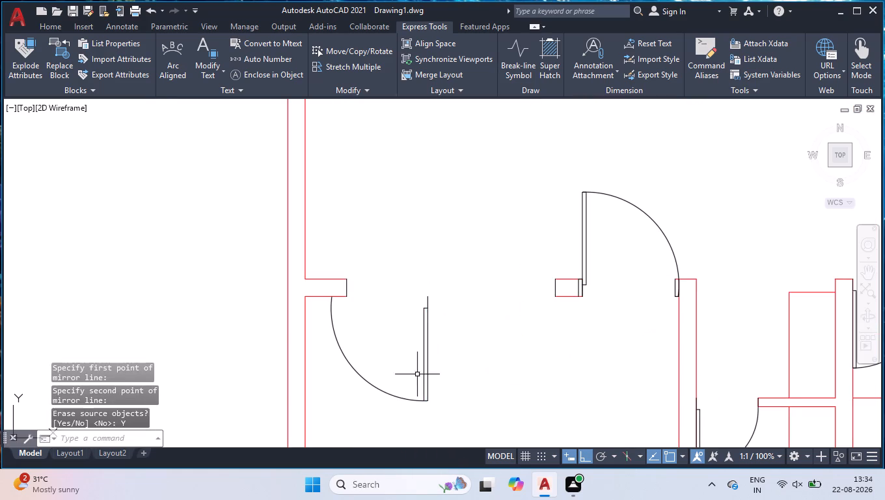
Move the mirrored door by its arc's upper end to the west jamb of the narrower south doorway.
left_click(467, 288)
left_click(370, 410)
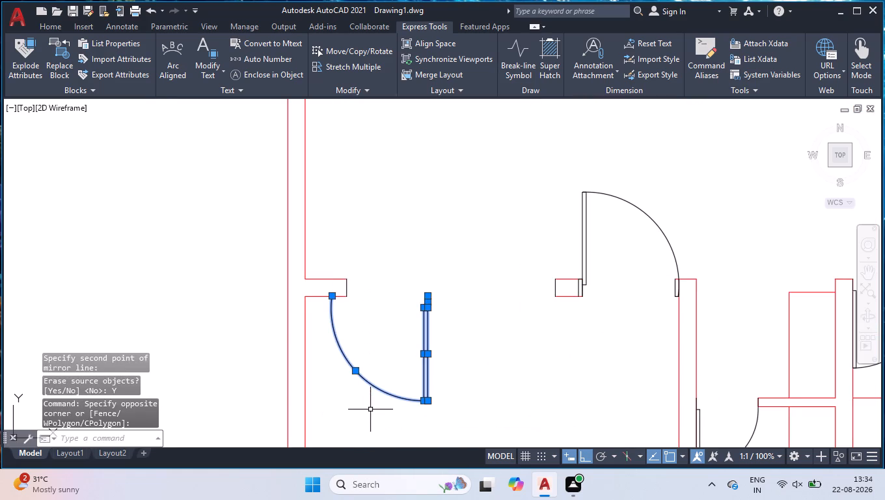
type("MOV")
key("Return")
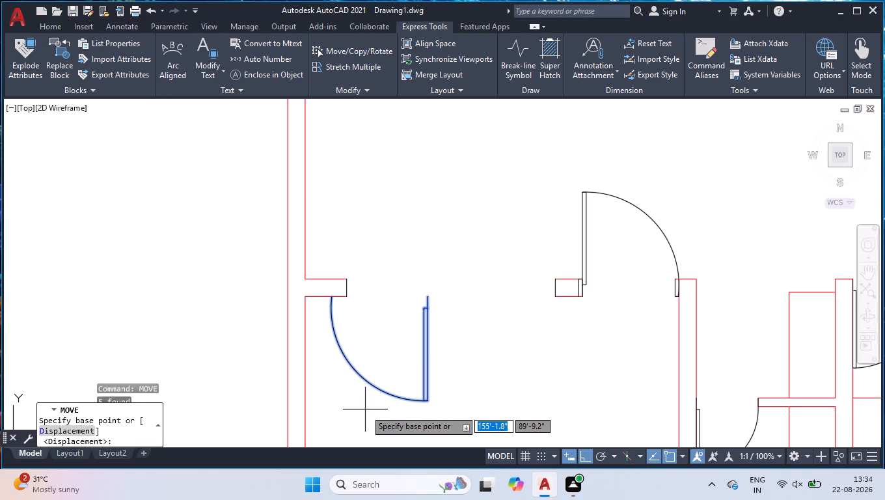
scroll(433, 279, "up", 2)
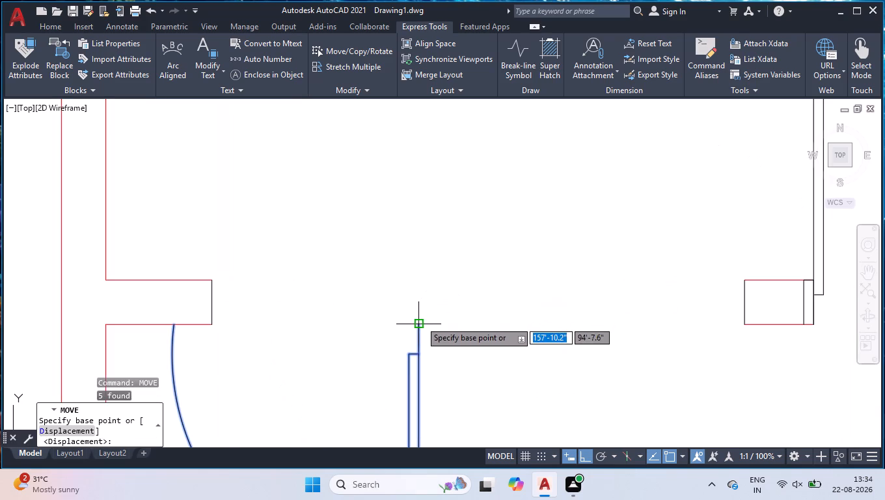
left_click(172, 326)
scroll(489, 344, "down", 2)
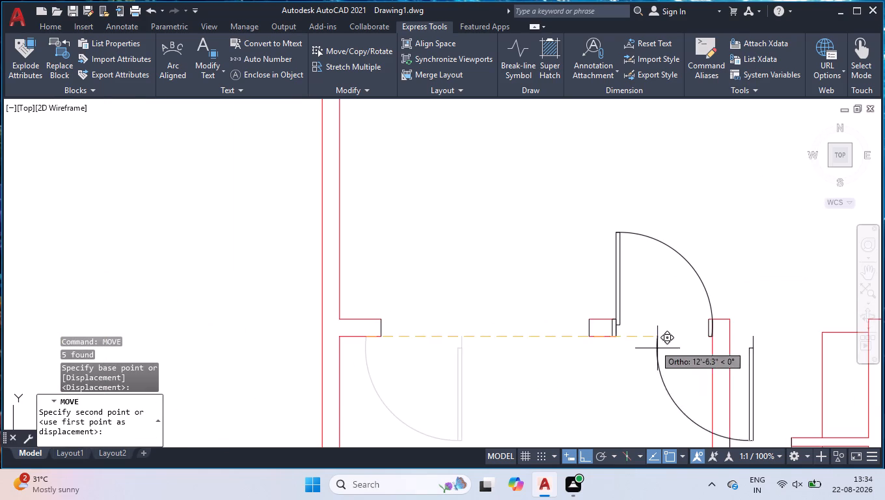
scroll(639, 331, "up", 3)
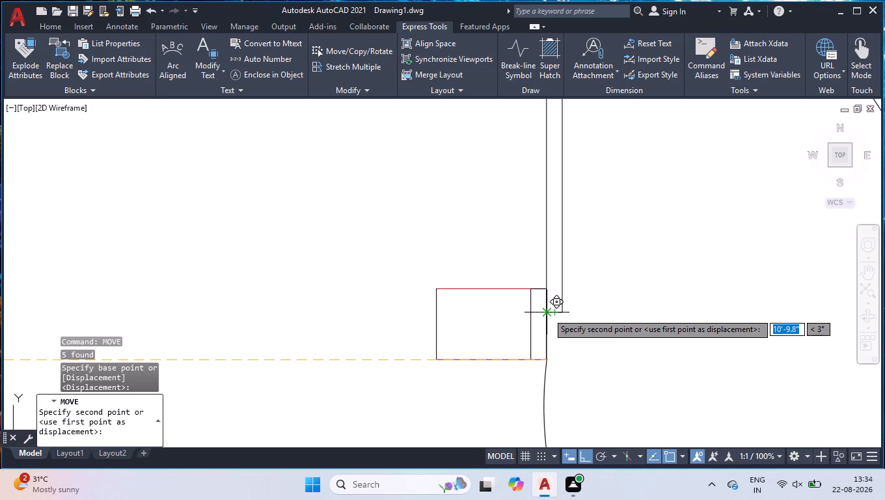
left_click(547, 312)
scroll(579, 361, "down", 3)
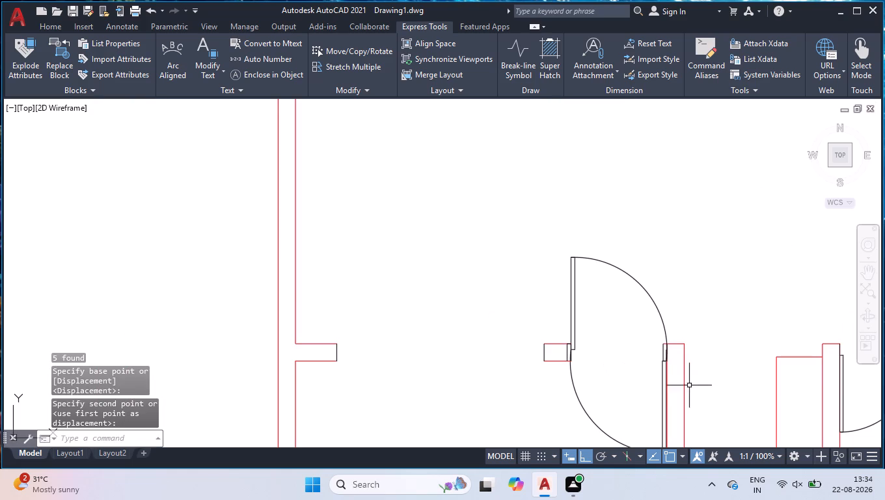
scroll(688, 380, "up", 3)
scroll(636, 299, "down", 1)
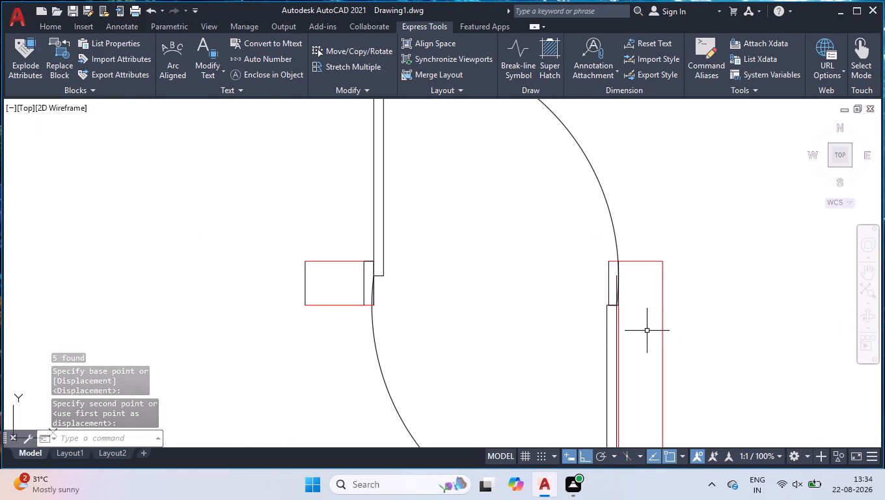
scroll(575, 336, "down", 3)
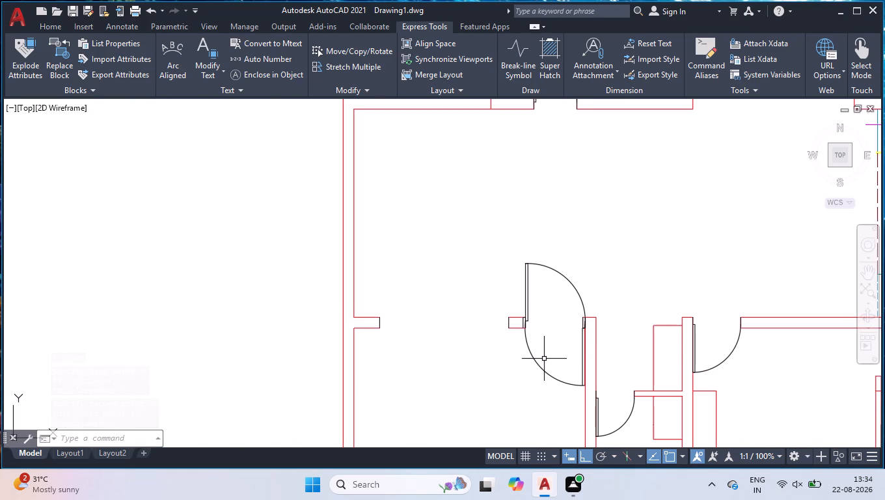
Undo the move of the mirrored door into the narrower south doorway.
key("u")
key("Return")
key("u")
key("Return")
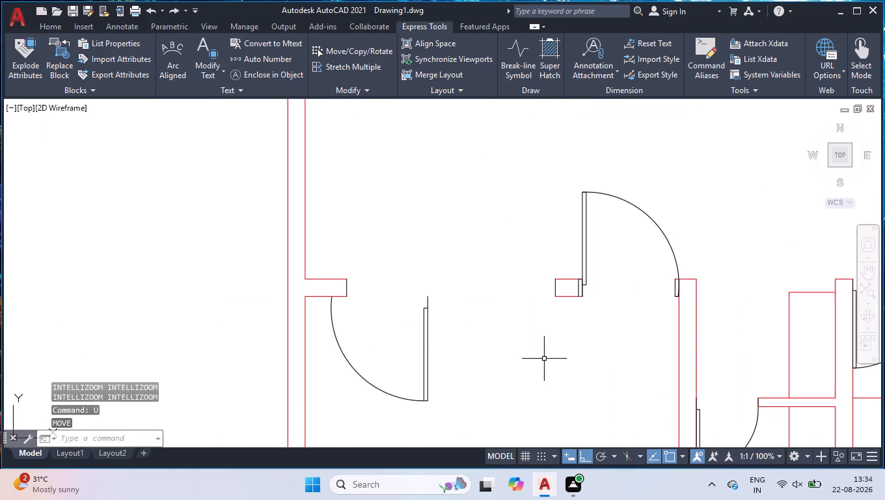
Move the mirrored door about 8.7" east within the wider opening, using its hinge line's upper end as base point.
left_click(527, 287)
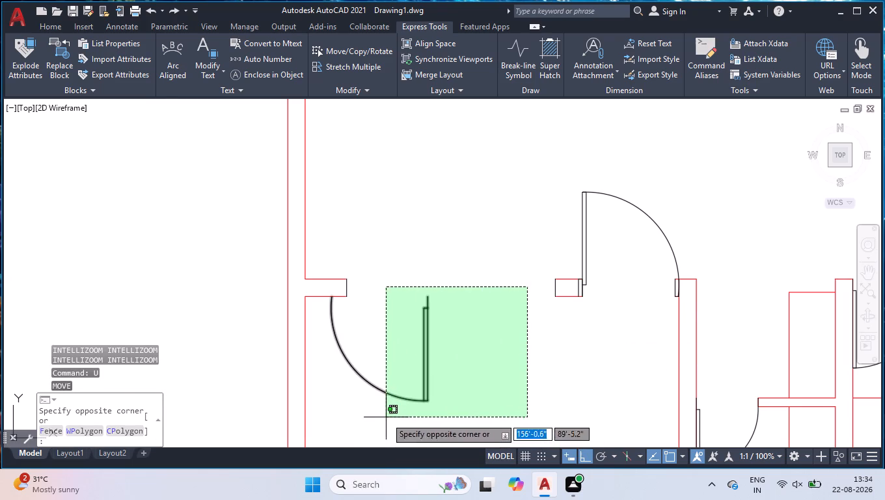
left_click(386, 417)
key("m")
key("o")
key("v")
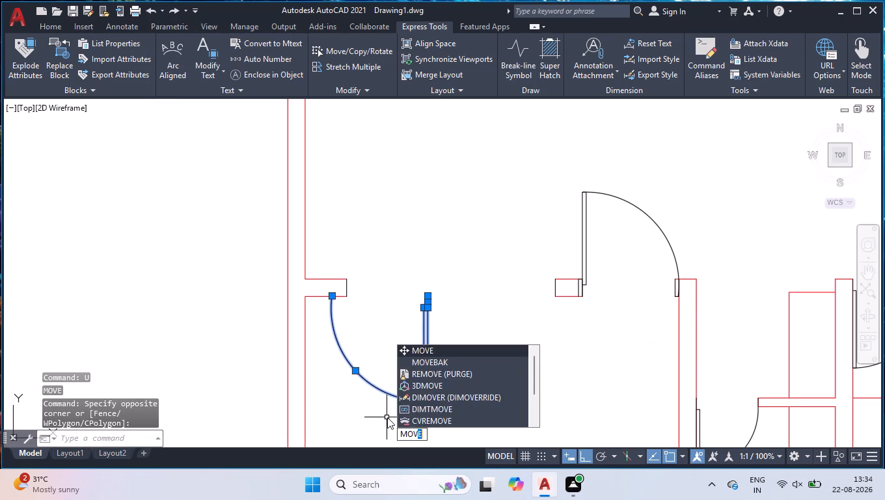
key("Return")
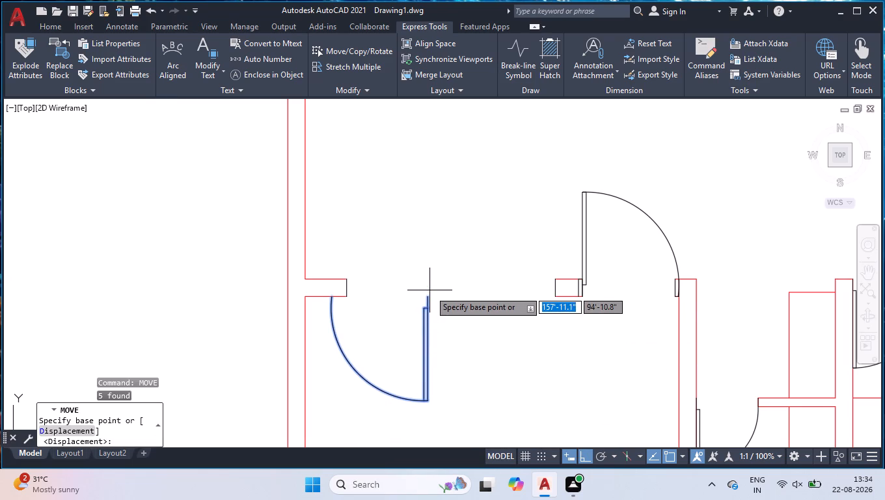
left_click(430, 298)
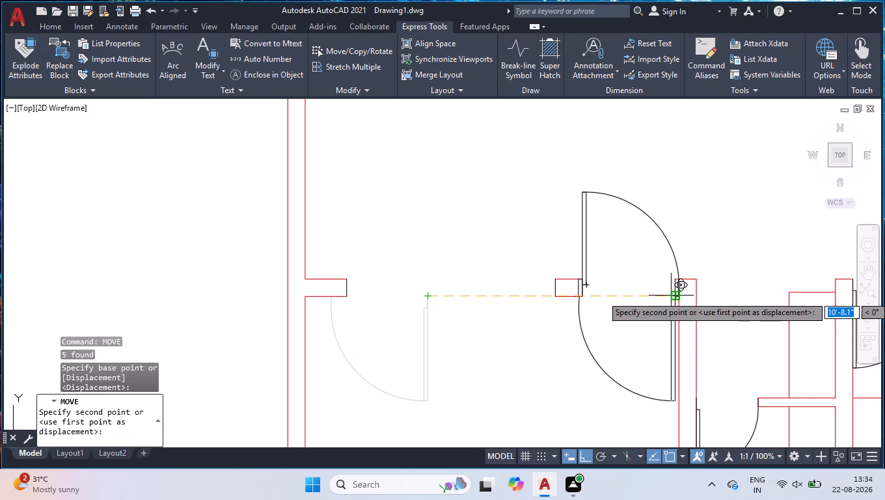
left_click(444, 310)
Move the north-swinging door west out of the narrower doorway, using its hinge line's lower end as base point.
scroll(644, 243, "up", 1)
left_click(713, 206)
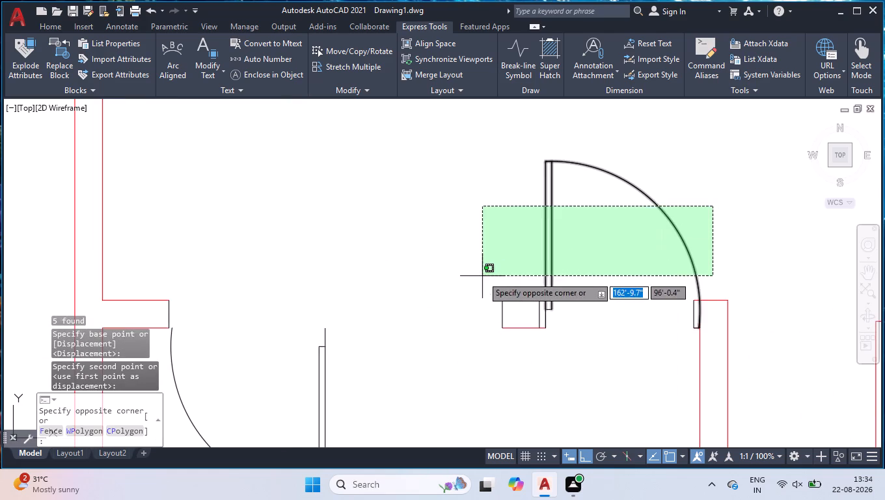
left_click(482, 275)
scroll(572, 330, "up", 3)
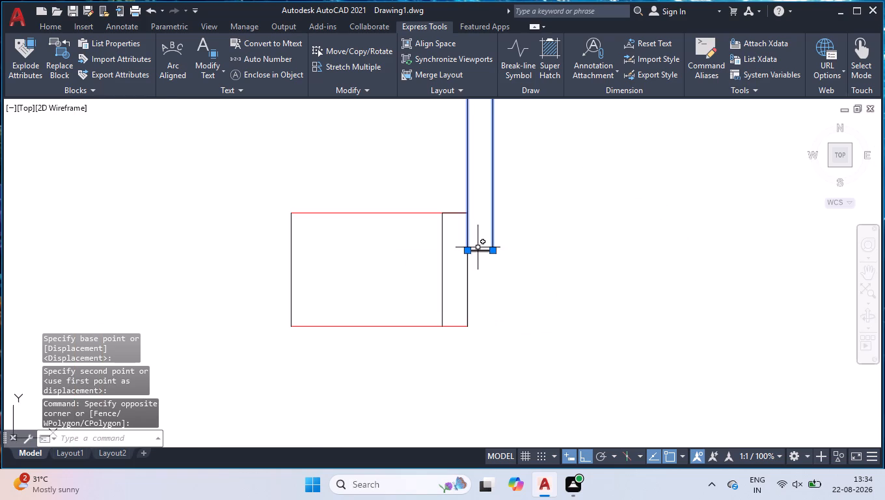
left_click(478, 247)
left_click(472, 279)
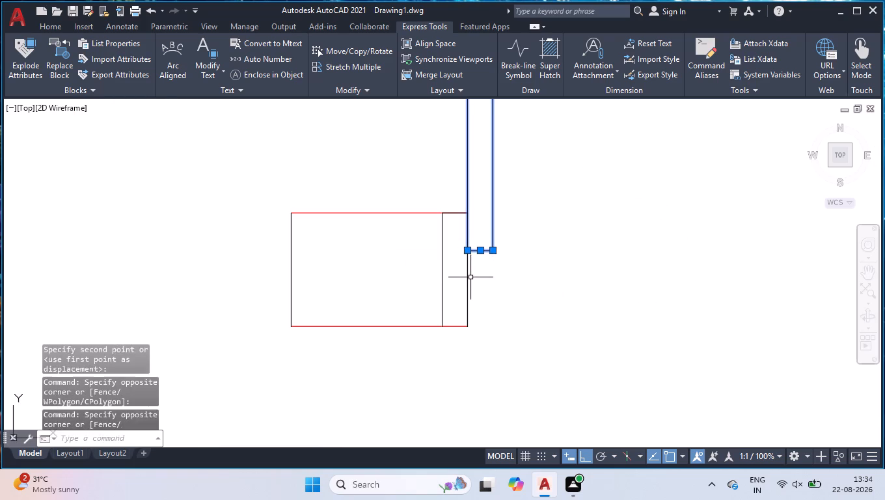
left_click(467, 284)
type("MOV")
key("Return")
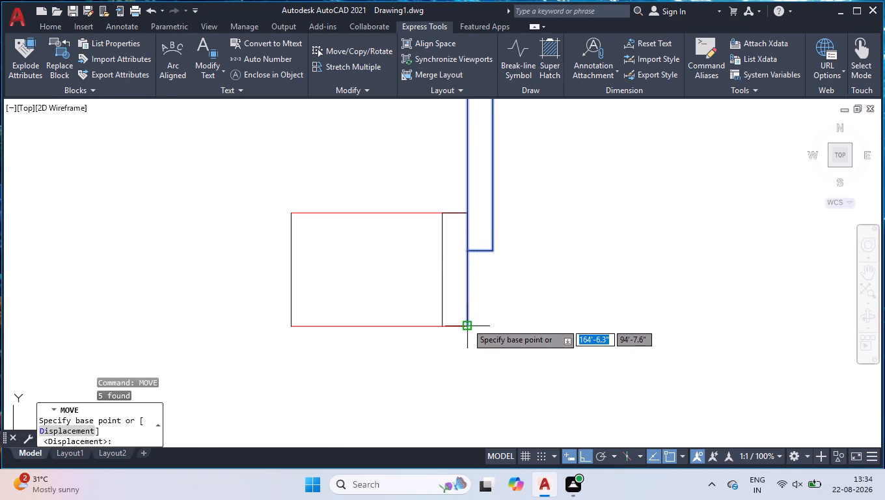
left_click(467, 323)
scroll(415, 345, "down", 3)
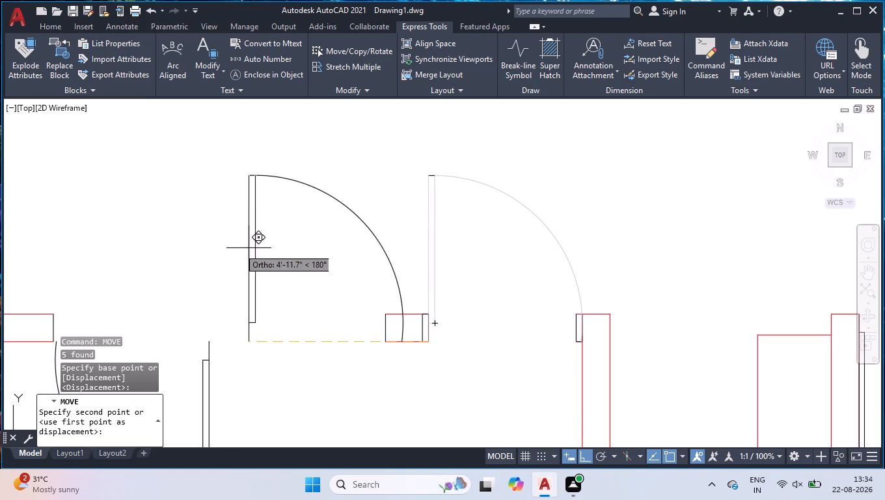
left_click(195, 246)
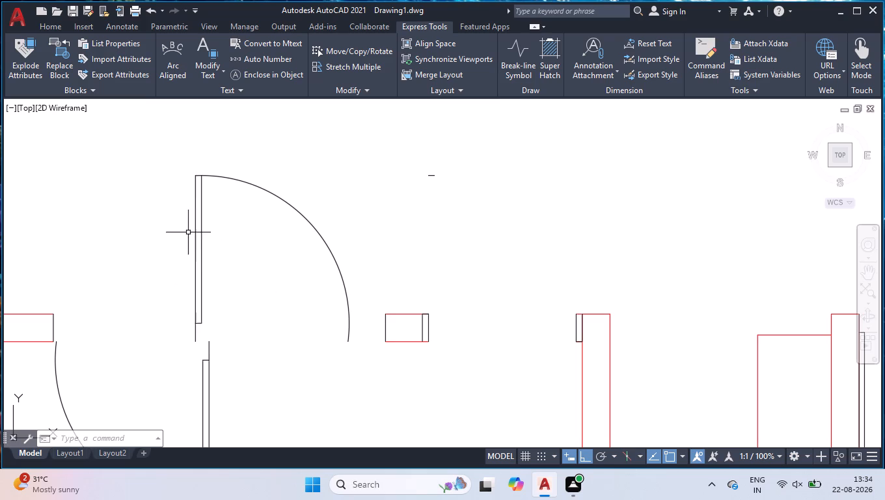
Move the north-swinging door by its hinge line's lower end onto the inner line of the narrower doorway's west jamb.
left_click(287, 169)
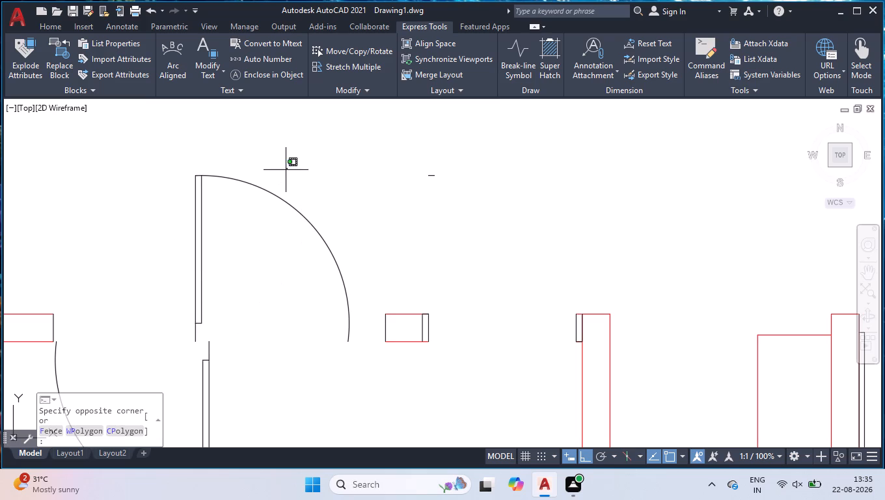
left_click(166, 331)
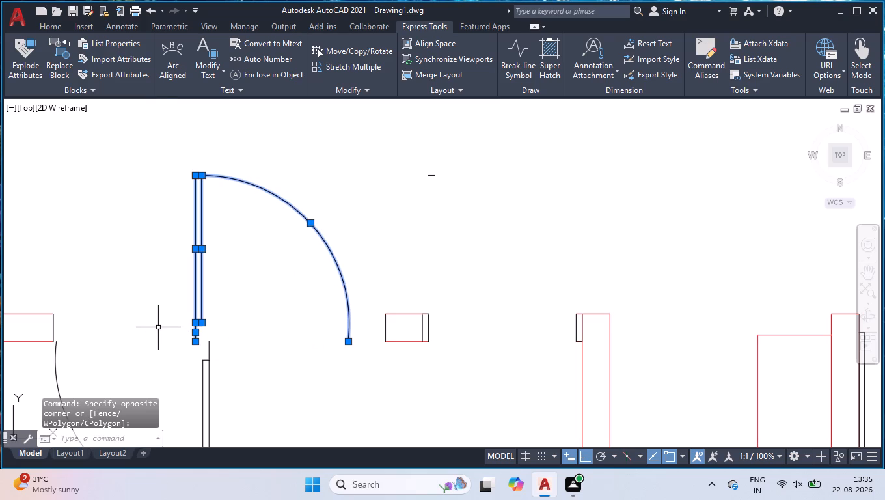
type("MOV")
key("Return")
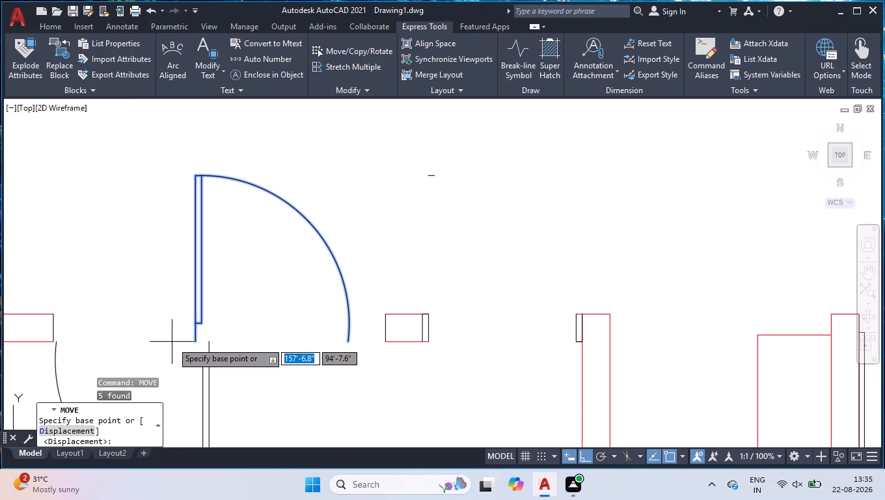
left_click(193, 342)
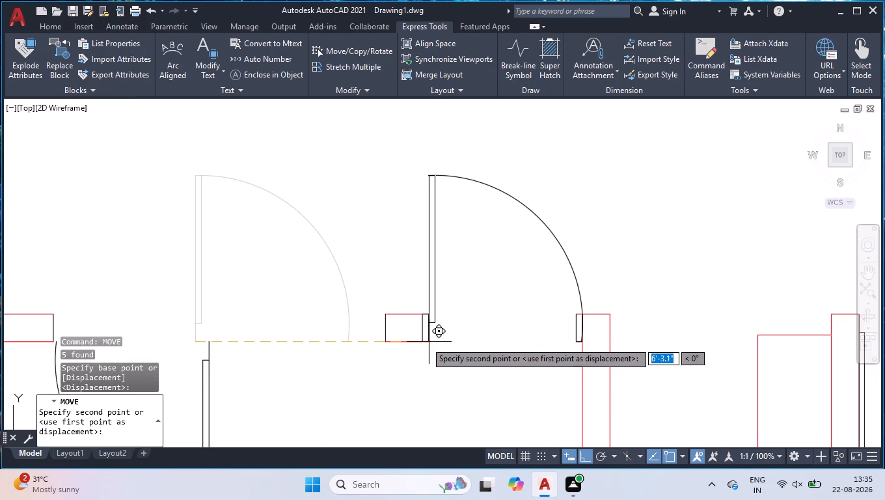
left_click(422, 341)
Move the south-swinging door by its hinge line's upper end to the lower corner of the narrower doorway's east jamb.
scroll(546, 238, "down", 2)
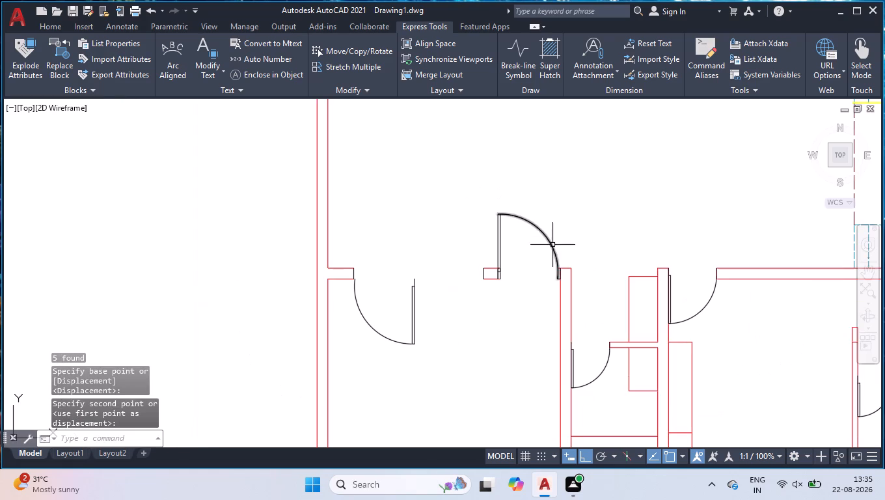
scroll(436, 324, "up", 2)
left_click(426, 194)
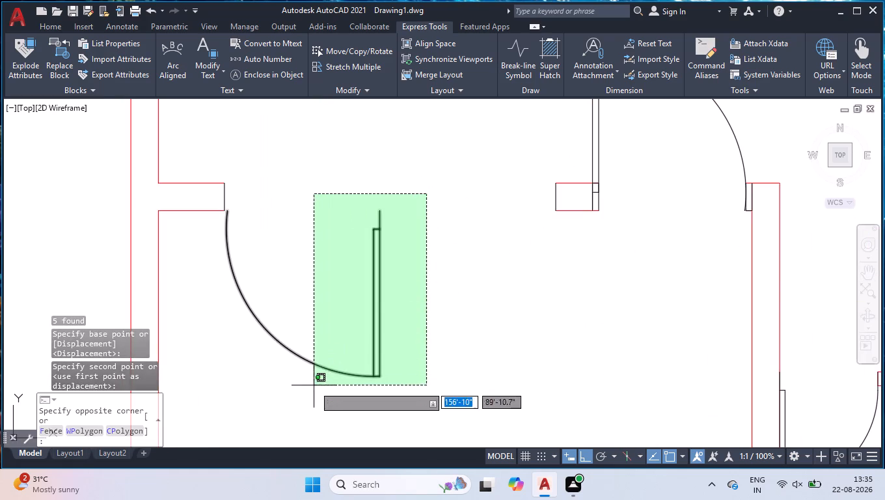
left_click(309, 395)
type("MOV")
key("Return")
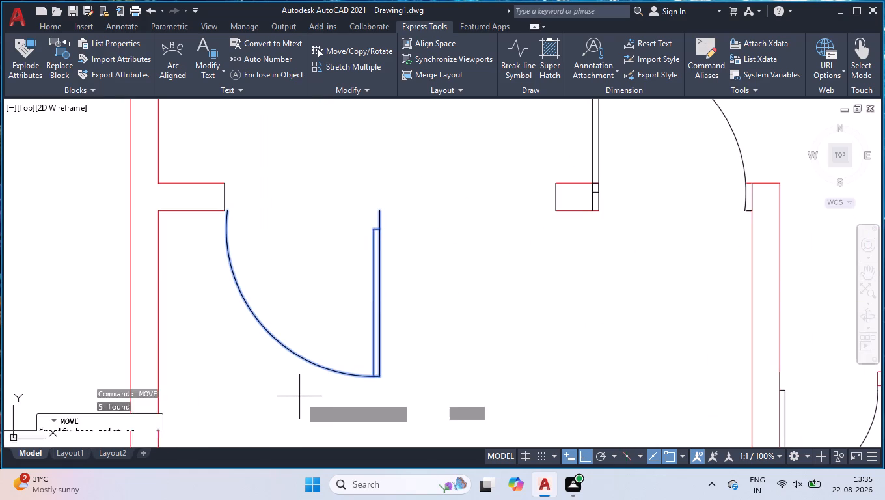
left_click(377, 212)
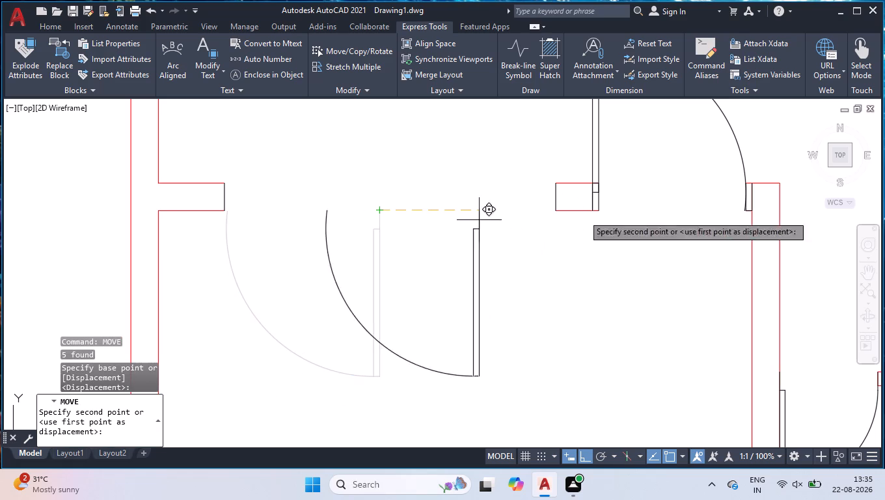
left_click(749, 209)
Trim the north-swinging door's overlapping leaf and hinge lines inside the narrower doorway's west jamb.
scroll(634, 331, "down", 2)
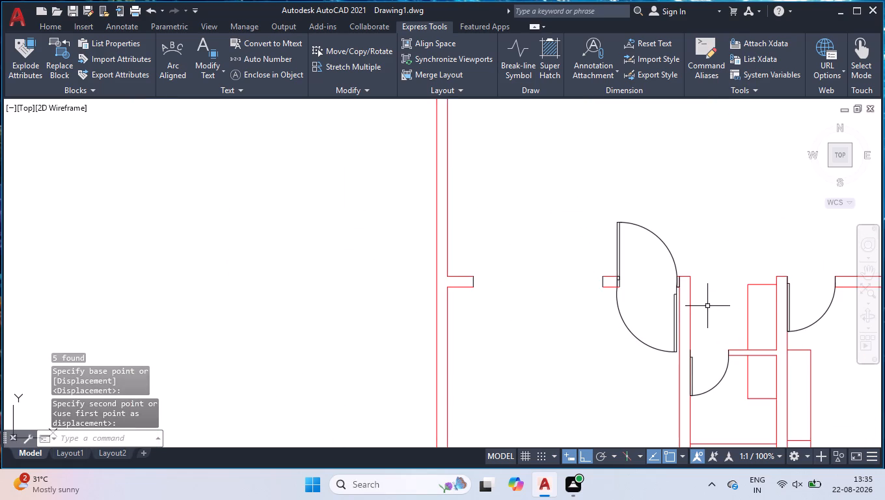
scroll(690, 247, "up", 3)
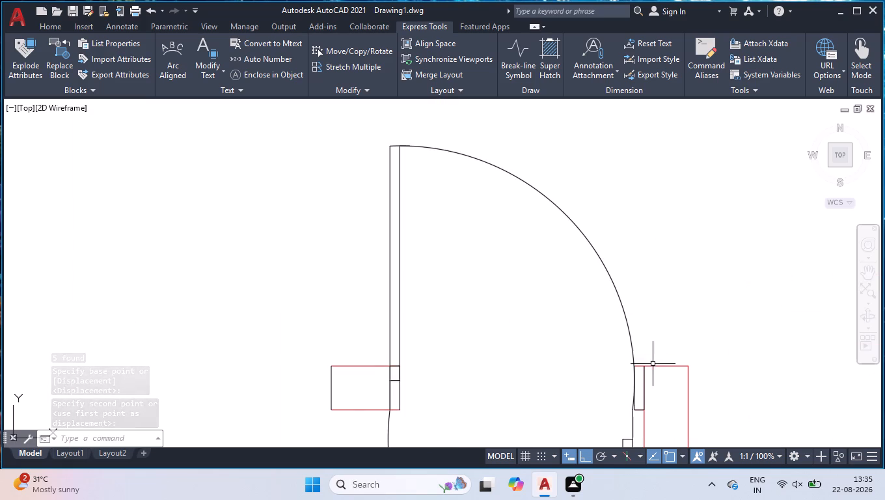
scroll(357, 420, "up", 1)
type("TR")
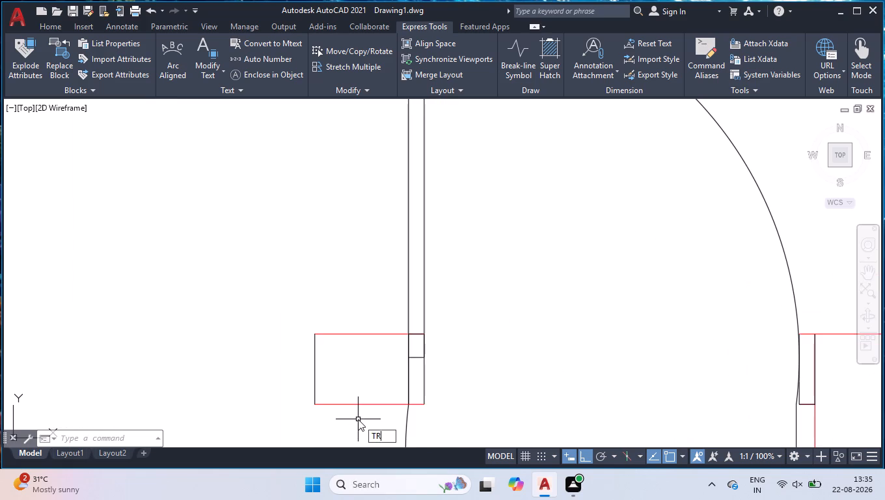
key("Return")
left_click(420, 355)
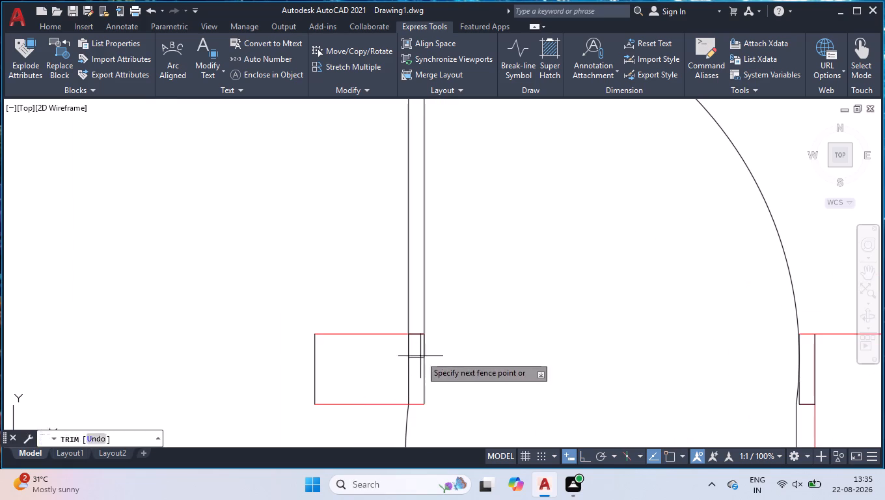
left_click(416, 369)
left_click(415, 365)
left_click(405, 368)
left_click(407, 348)
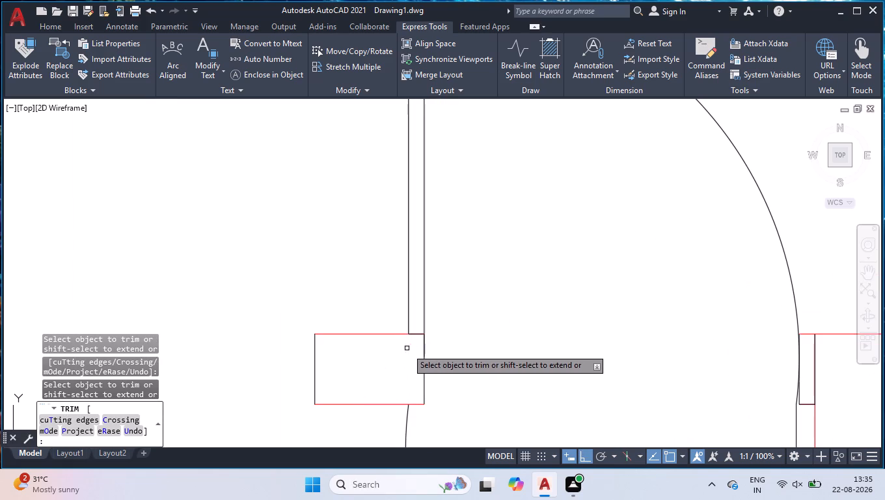
left_click(424, 345)
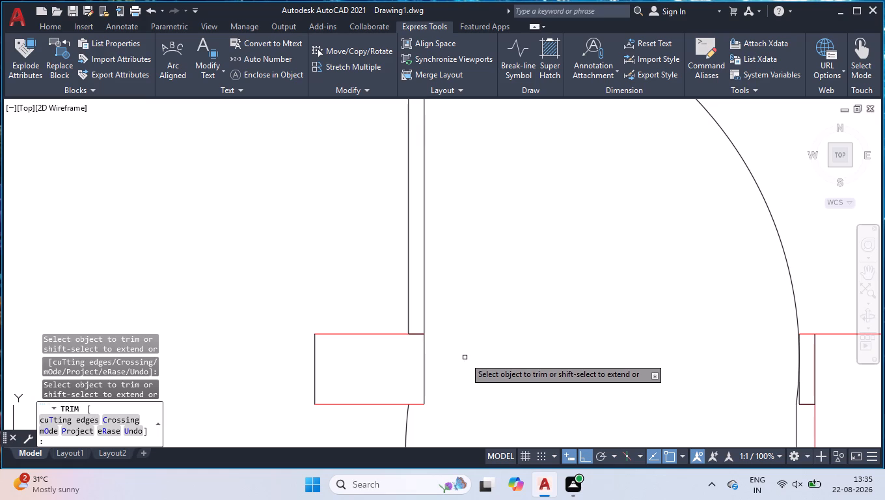
key("Return")
Extend the north-swinging door leaf's west line down to the wall's south face at the west jamb.
scroll(489, 385, "down", 2)
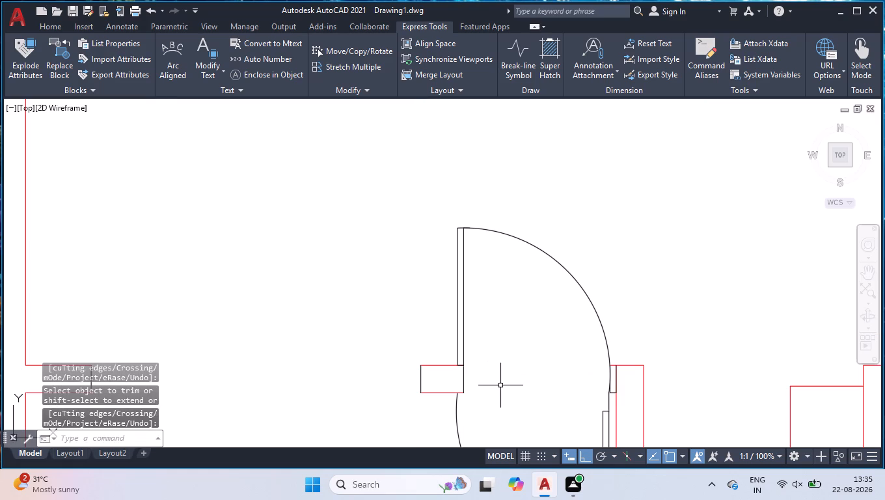
scroll(474, 387, "up", 3)
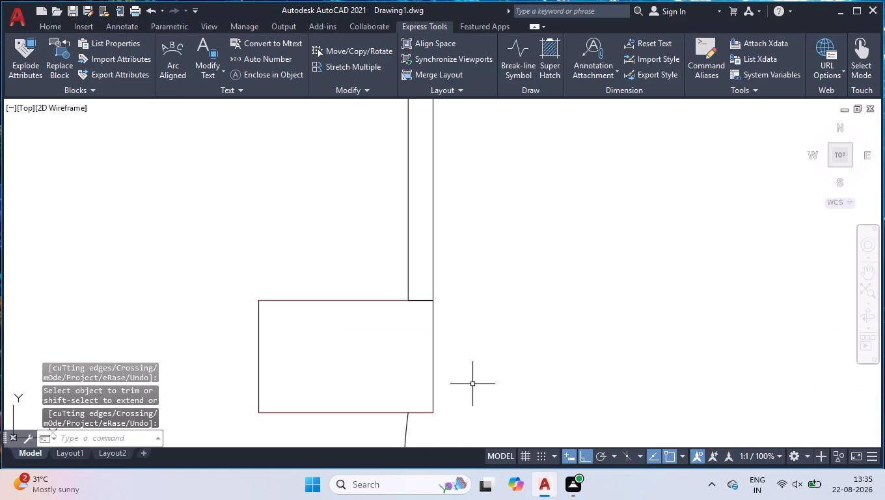
type("EX")
key("Return")
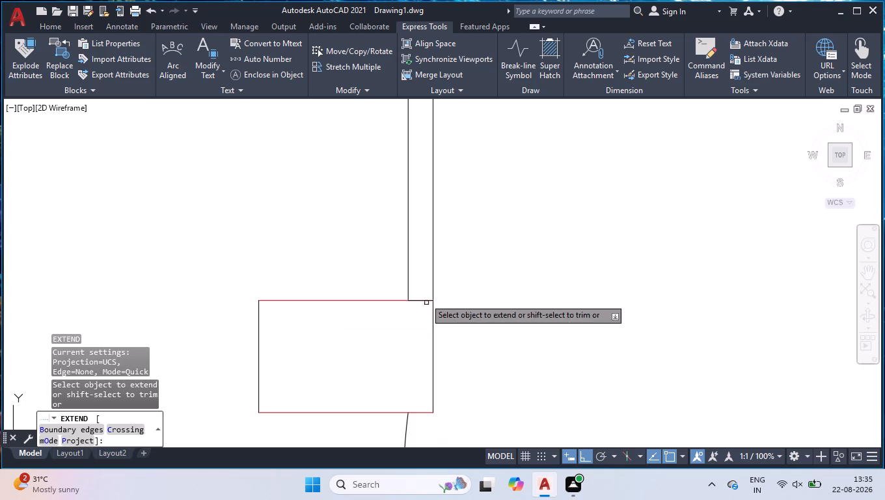
left_click(408, 258)
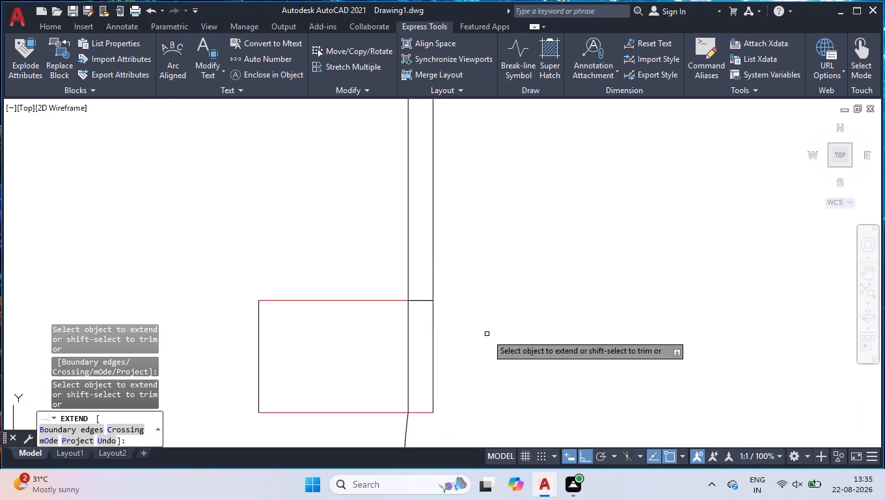
key("Return")
Draw a rectangle 9" long and 15" wide in the empty space west of the floor plan.
scroll(515, 366, "down", 5)
scroll(588, 373, "down", 2)
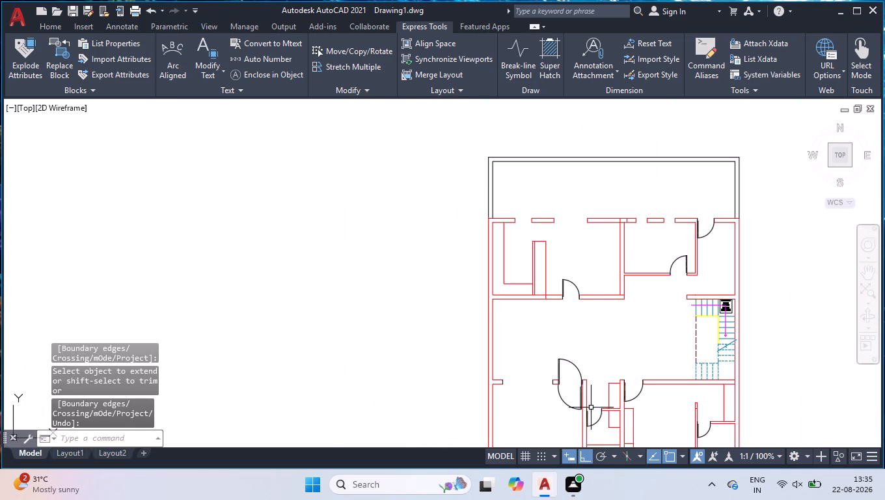
scroll(540, 370, "down", 1)
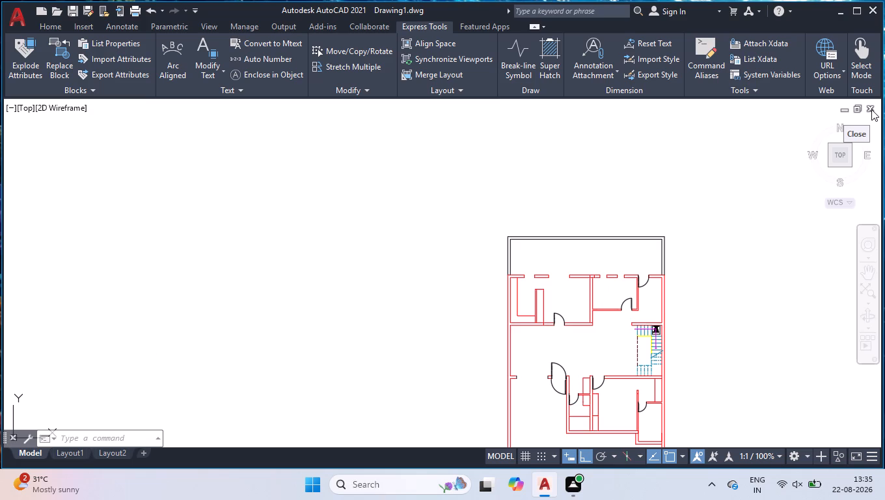
scroll(580, 356, "down", 1)
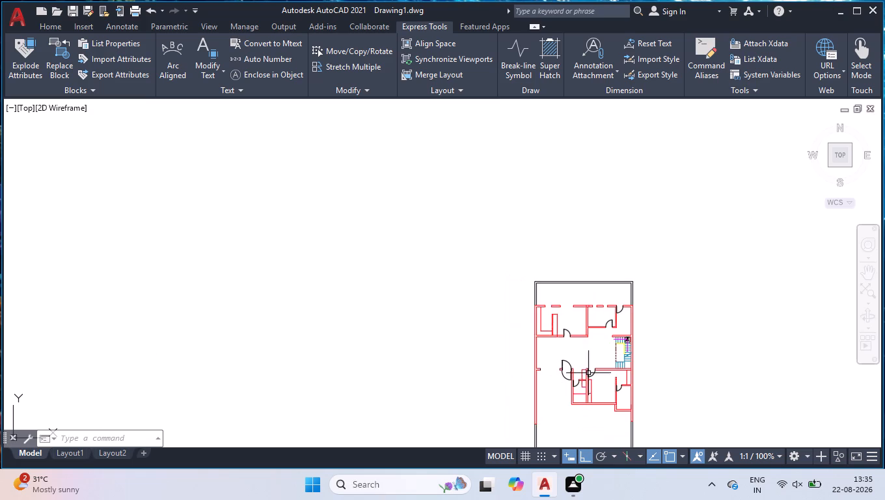
scroll(610, 361, "down", 1)
scroll(616, 420, "up", 3)
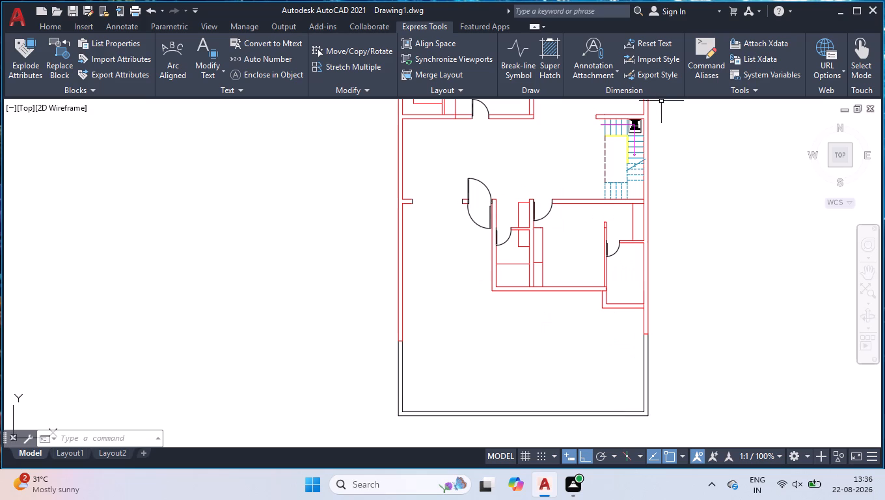
left_click(47, 29)
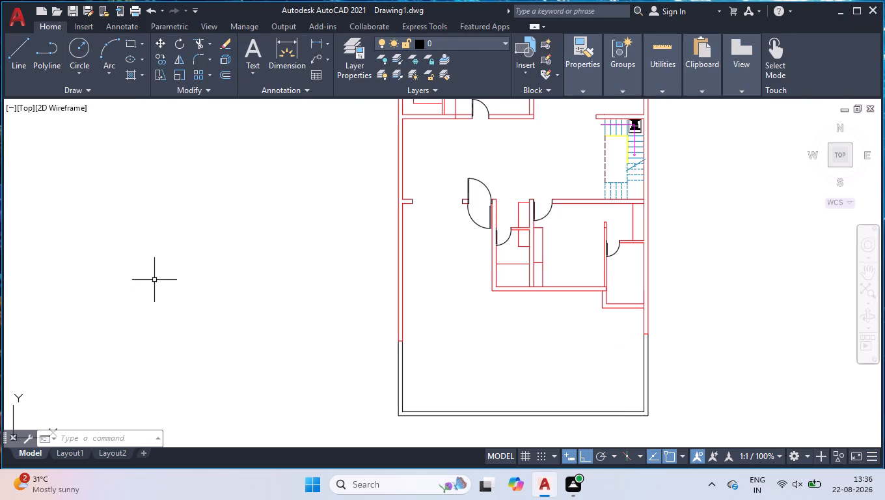
type("REC")
key("Return")
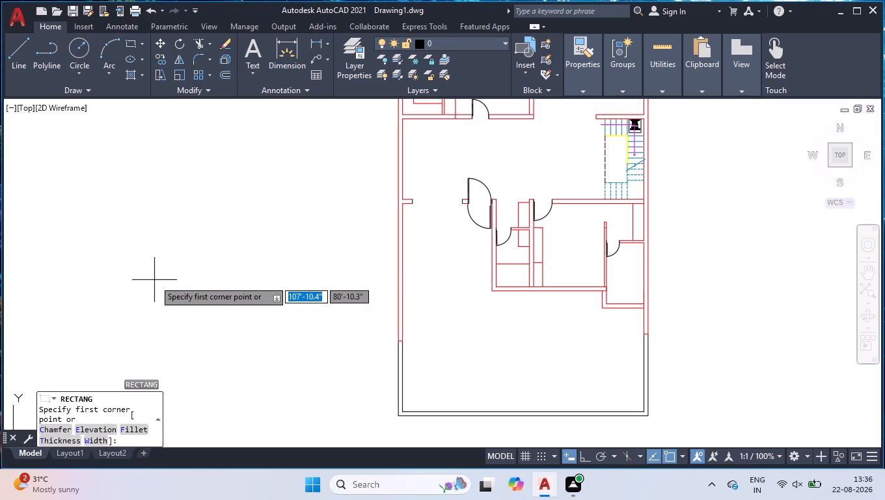
left_click(156, 286)
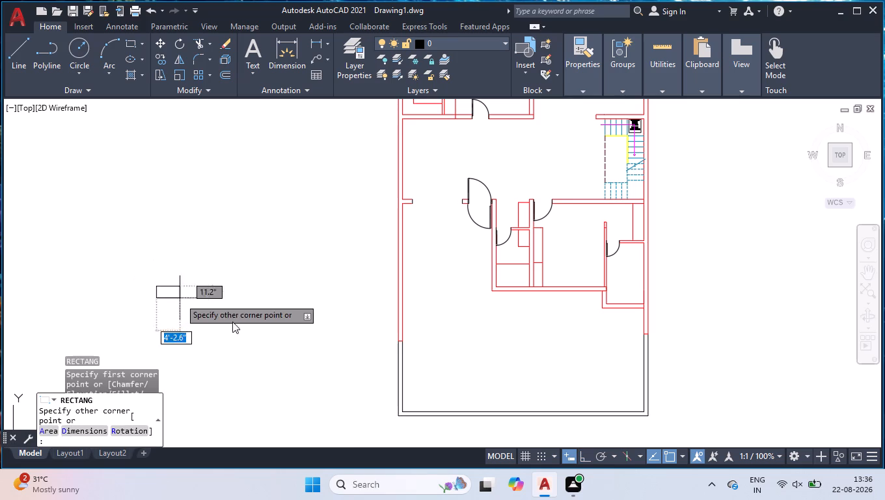
key("d")
key("Return")
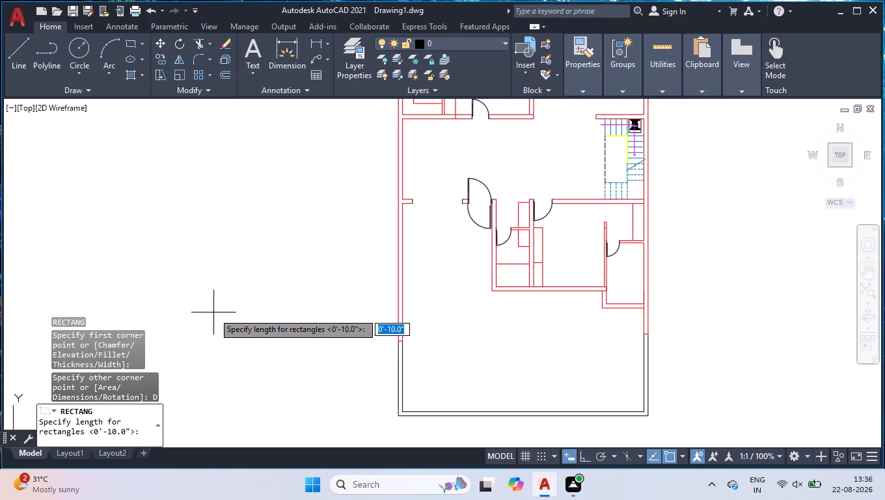
key("9")
key("Return")
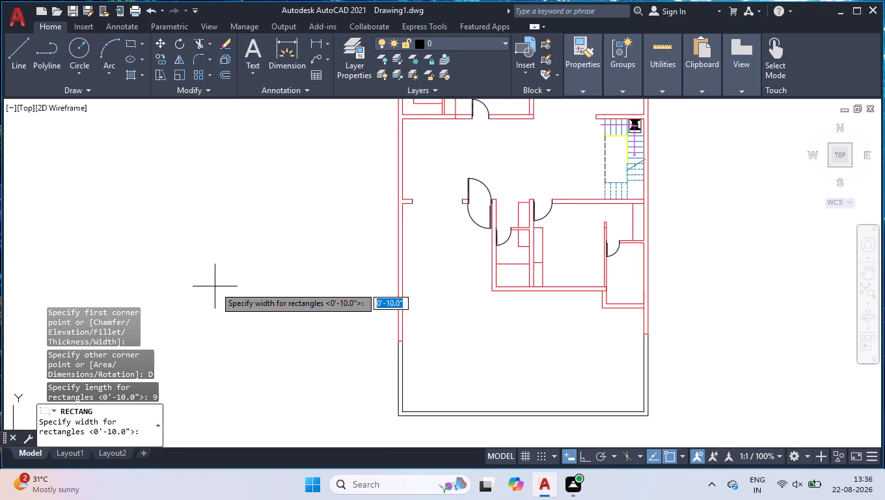
key("1")
key("5")
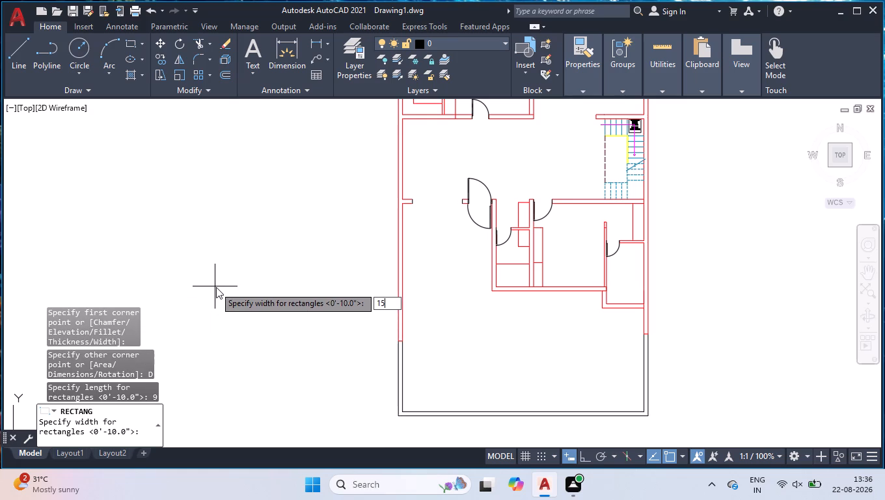
key("shift+quotedbl")
key("Return")
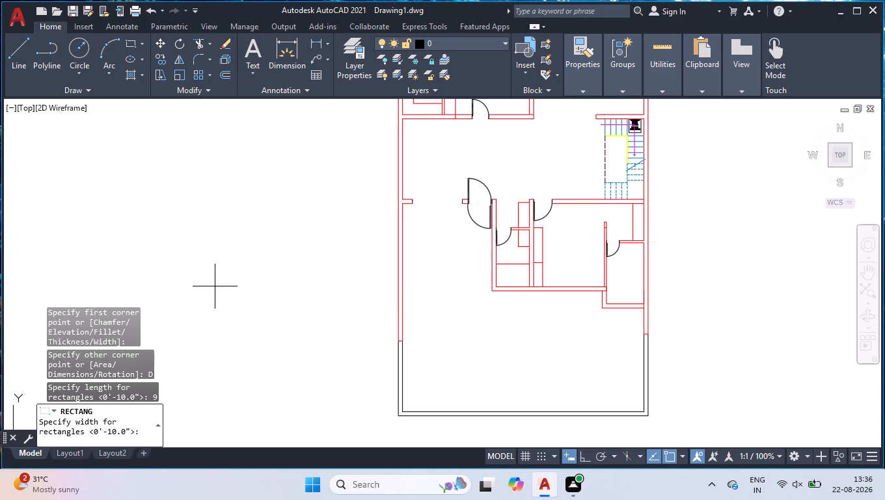
left_click(245, 265)
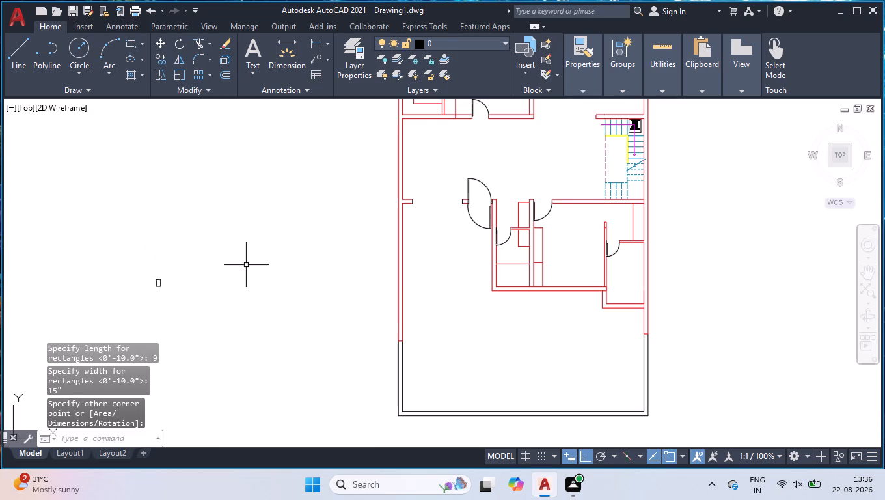
Copy the 9" by 15" rectangle horizontally to the empty space just east of it.
scroll(152, 288, "up", 7)
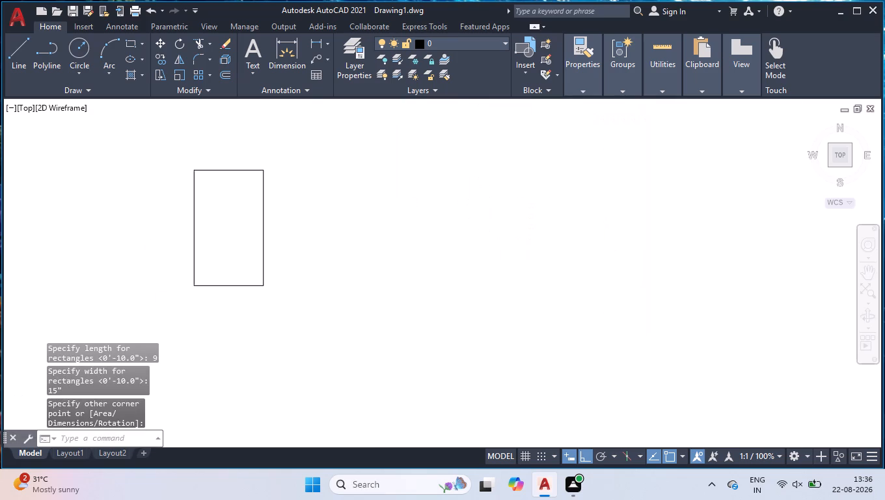
scroll(181, 296, "down", 1)
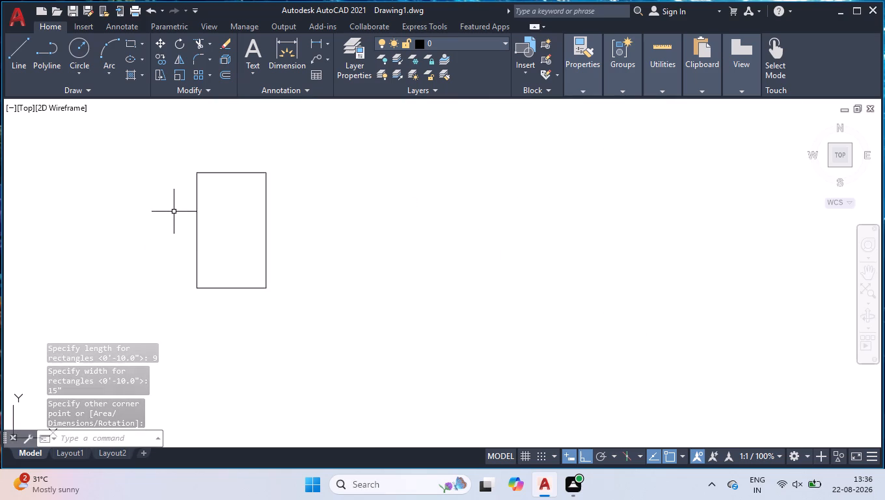
type("CO")
key("Return")
left_click(334, 152)
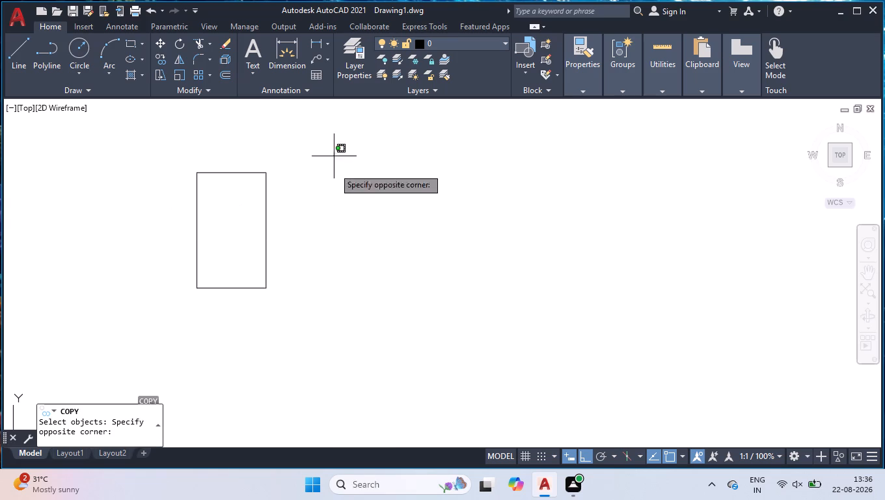
left_click(144, 299)
key("Return")
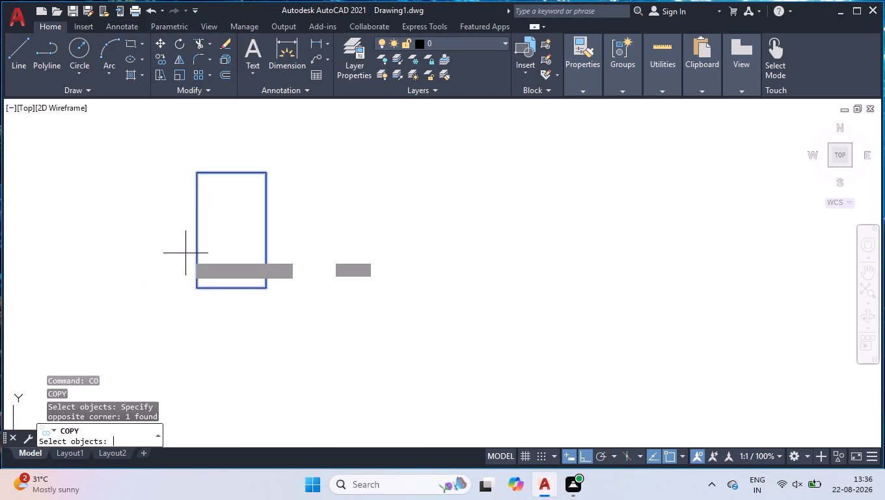
left_click(269, 255)
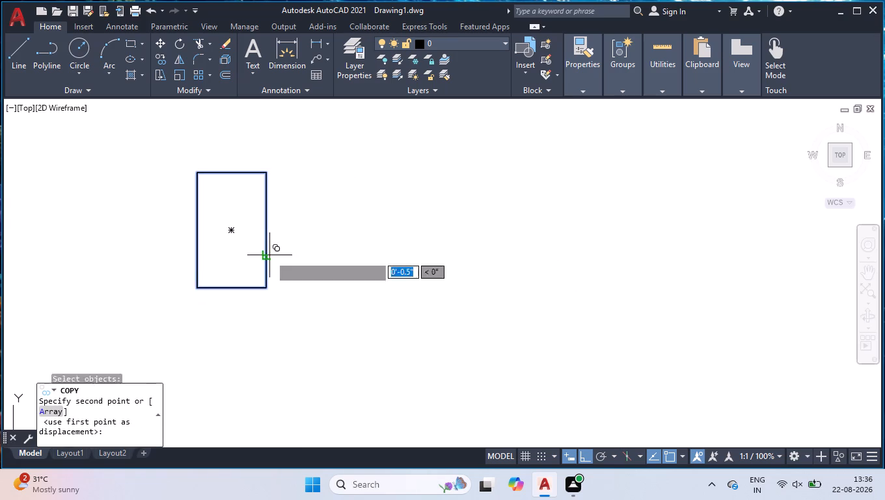
left_click(493, 248)
key("Return")
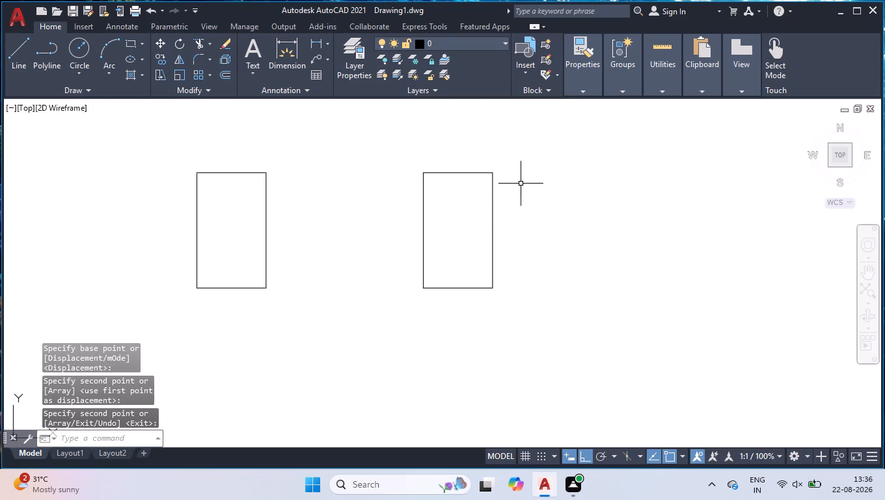
Rotate the copied rectangle a quarter turn about its centre so its long side runs horizontally.
left_click(539, 154)
left_click(372, 404)
type("RO")
key("Return")
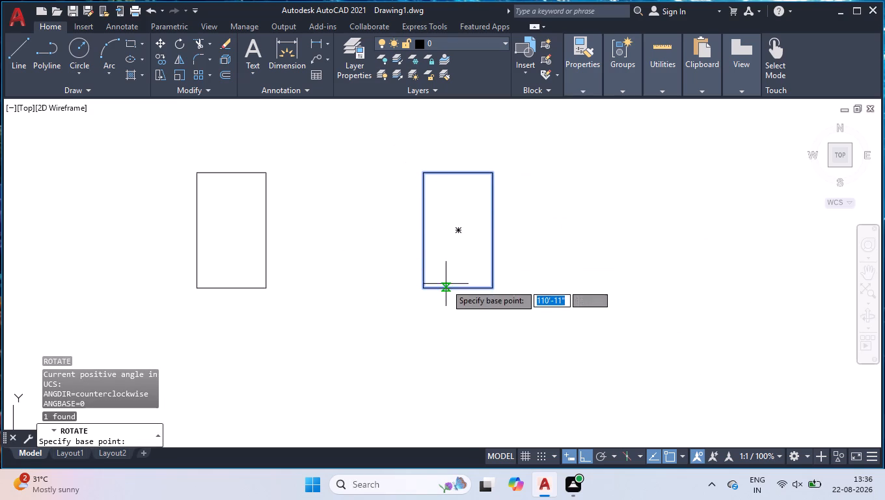
left_click(459, 227)
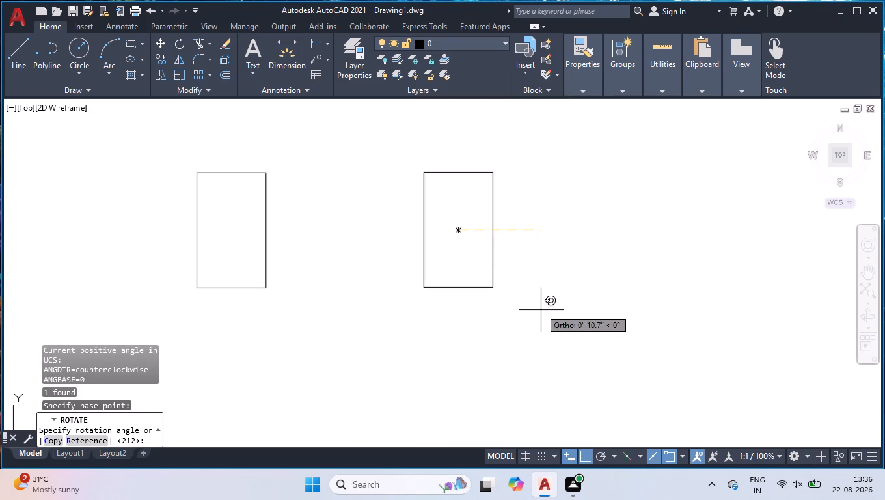
left_click(524, 358)
Hatch the upright and the horizontal rectangles with a solid fill in index colour 212.
scroll(536, 215, "down", 3)
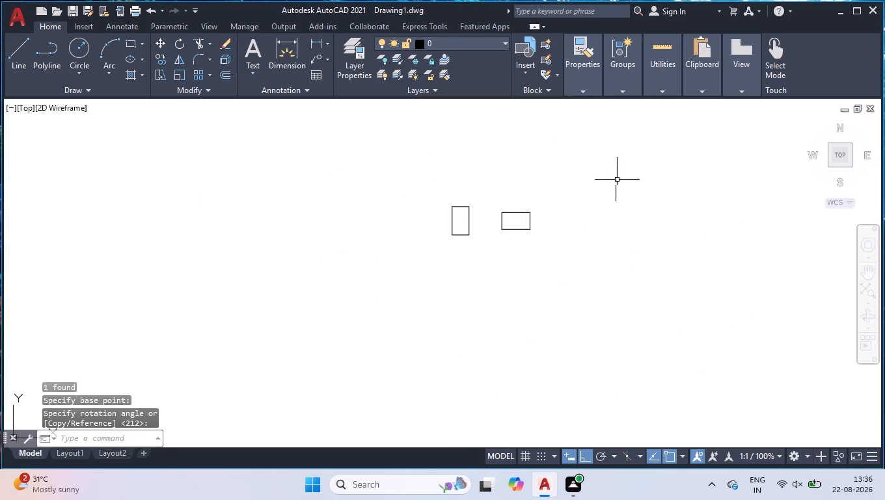
scroll(474, 229, "up", 2)
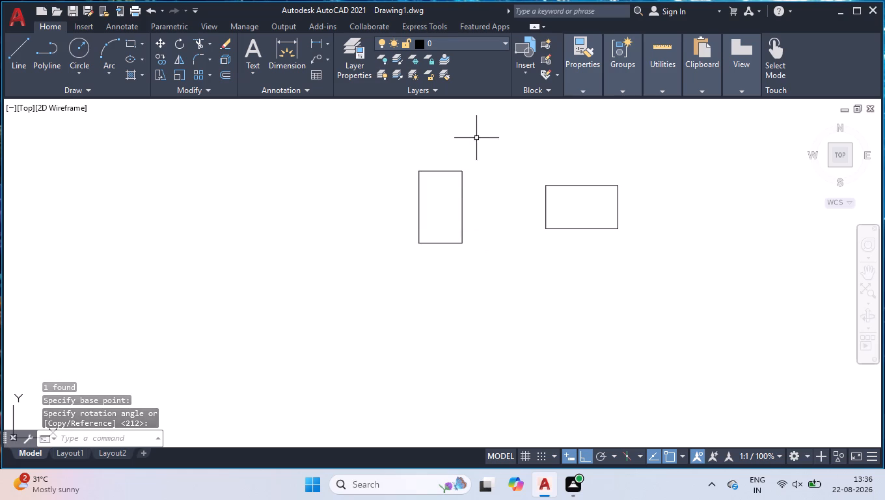
left_click(476, 137)
left_click(349, 341)
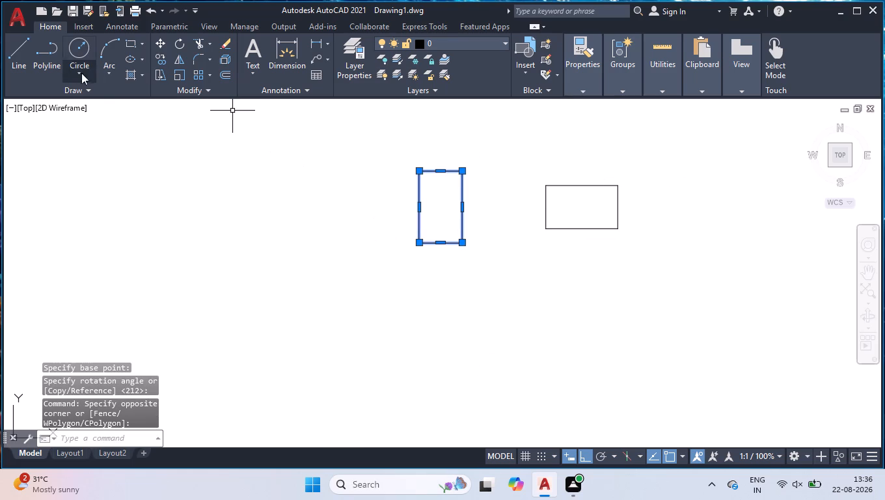
left_click(128, 74)
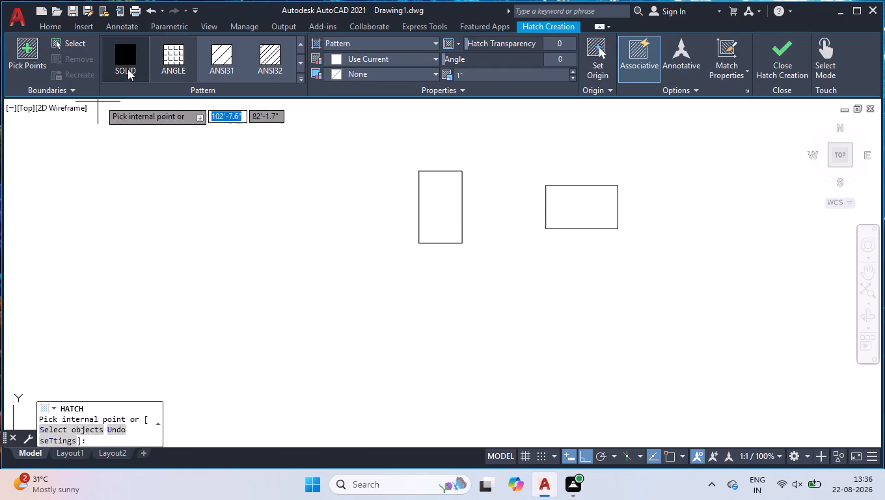
left_click(131, 60)
left_click(385, 53)
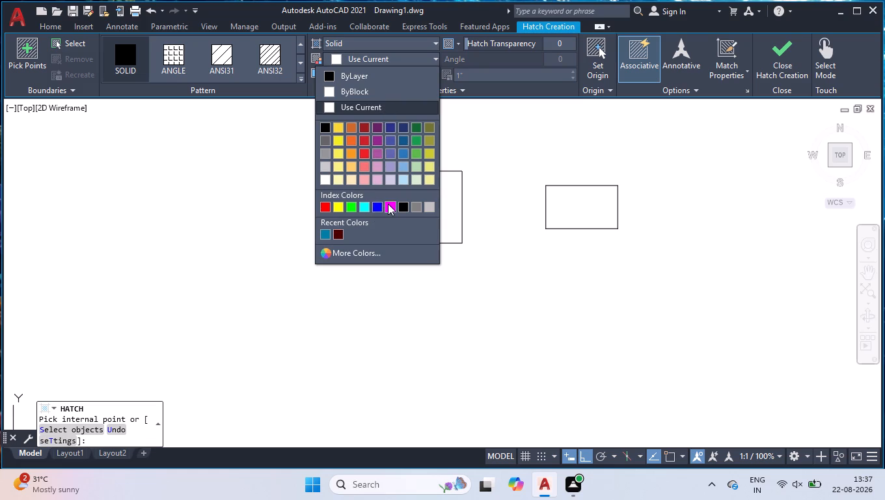
left_click(388, 204)
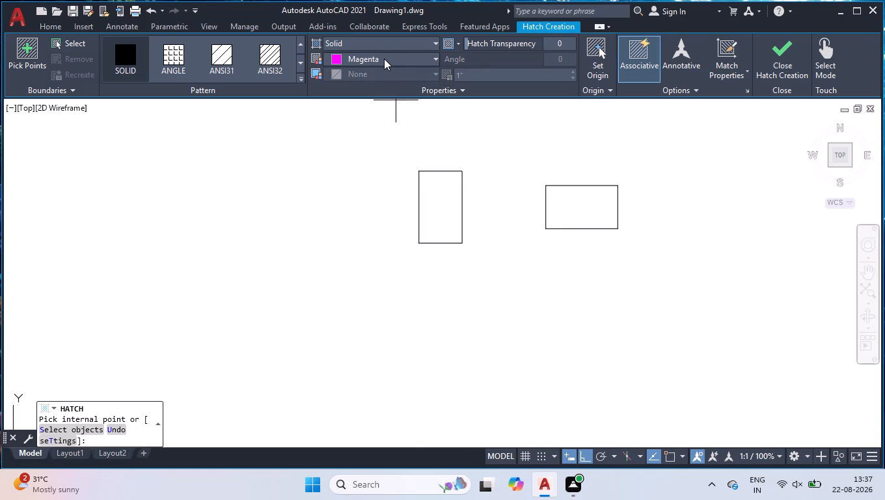
left_click(384, 59)
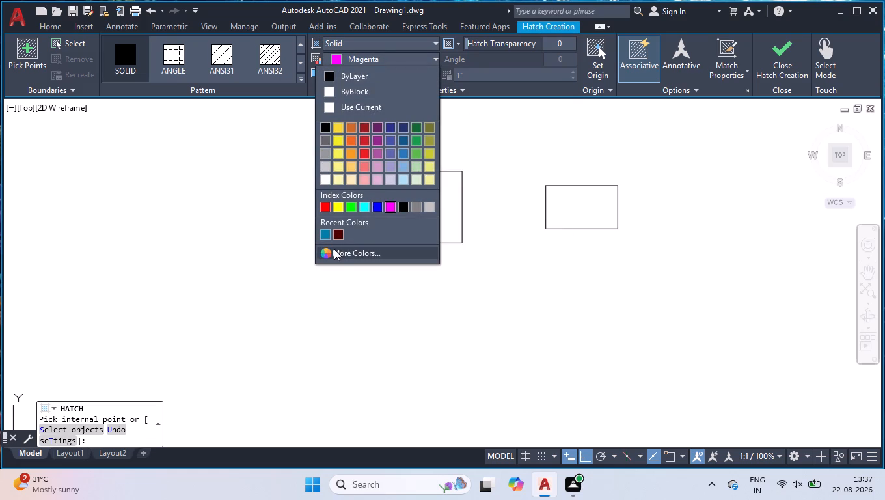
left_click(344, 251)
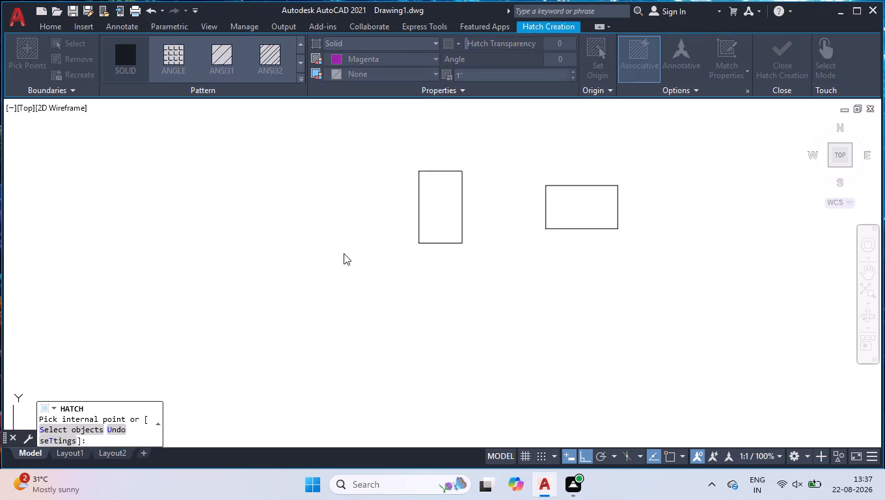
left_click(519, 186)
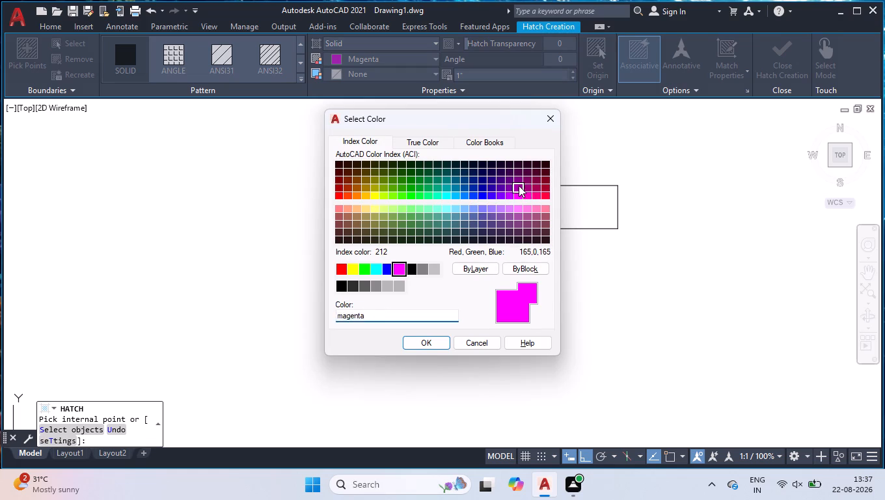
left_click(426, 341)
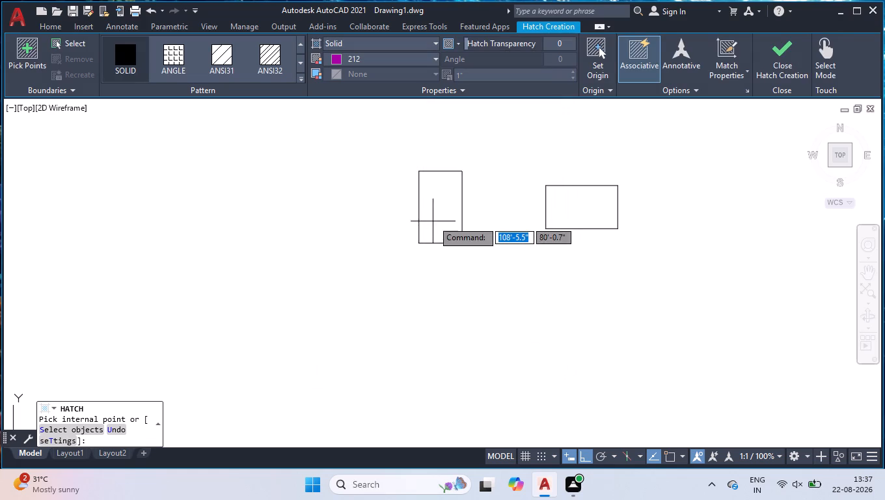
left_click(433, 215)
left_click(587, 212)
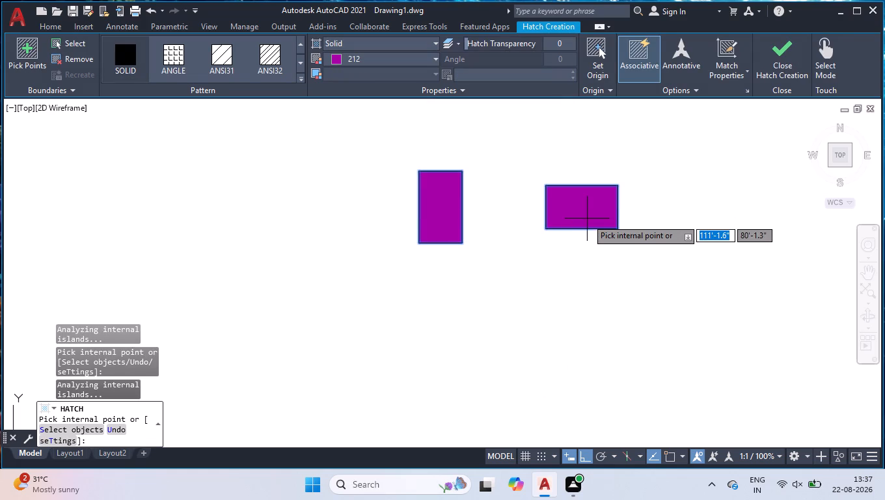
key("space")
Remove the solid fill from the horizontal rectangle with Trim, keeping its outline.
type("TR")
key("Return")
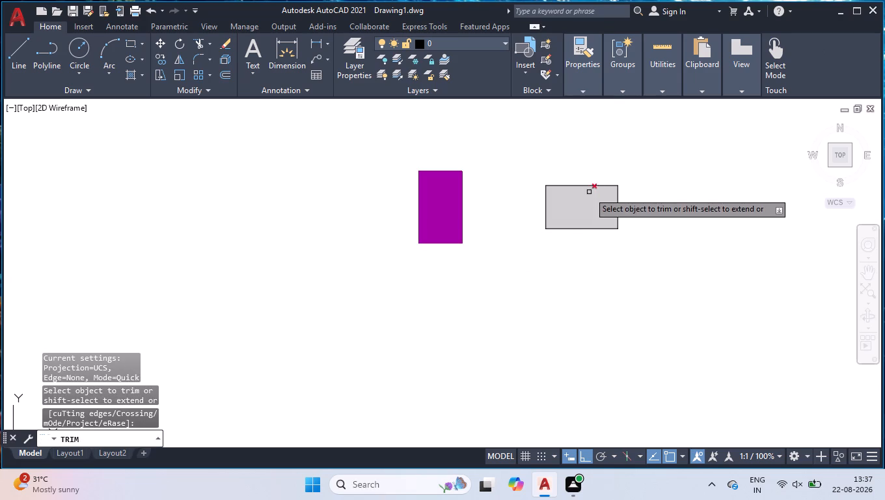
left_click(586, 199)
key("Return")
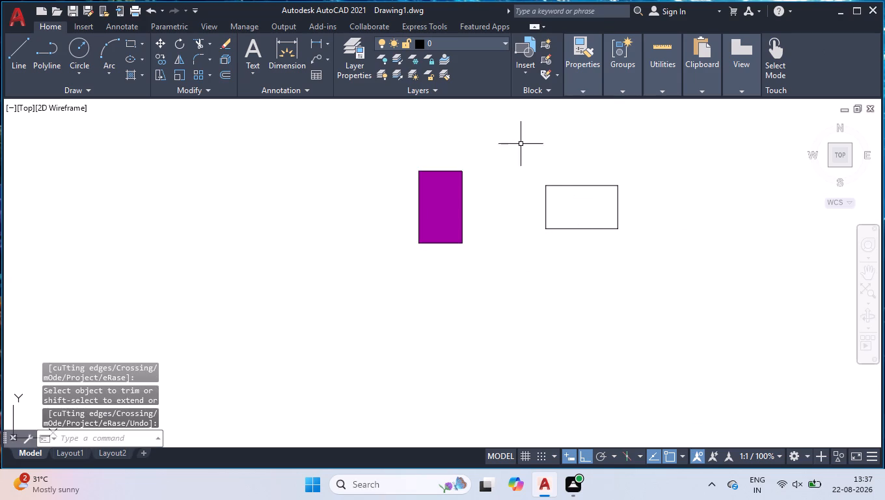
Move the filled upright rectangle onto the house's northwest wall corner, its top-left corner at the midpoint of the west wall's thickness.
left_click(515, 133)
left_click(404, 282)
key("m")
key("o")
key("v")
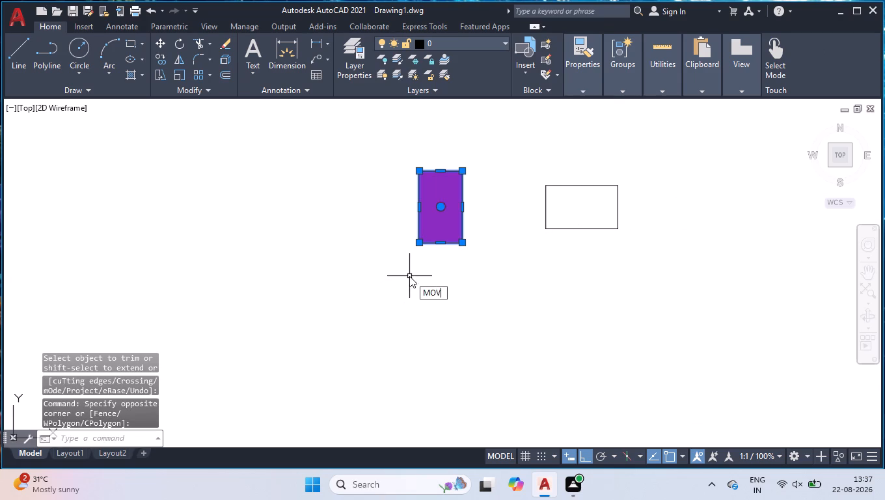
key("Return")
left_click(420, 169)
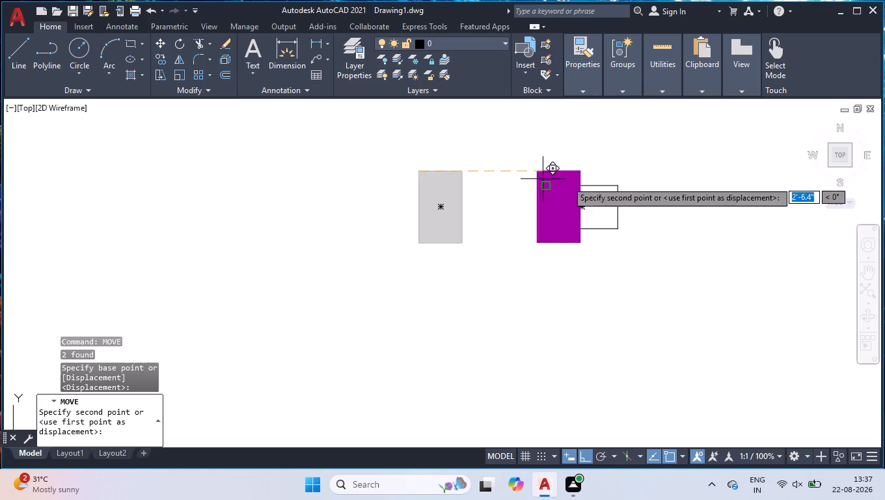
scroll(552, 206, "down", 6)
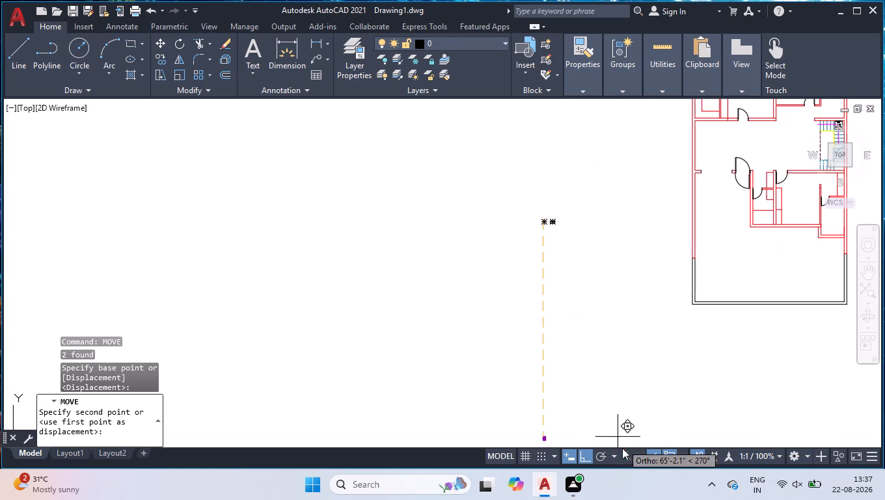
left_click(599, 462)
scroll(625, 349, "down", 4)
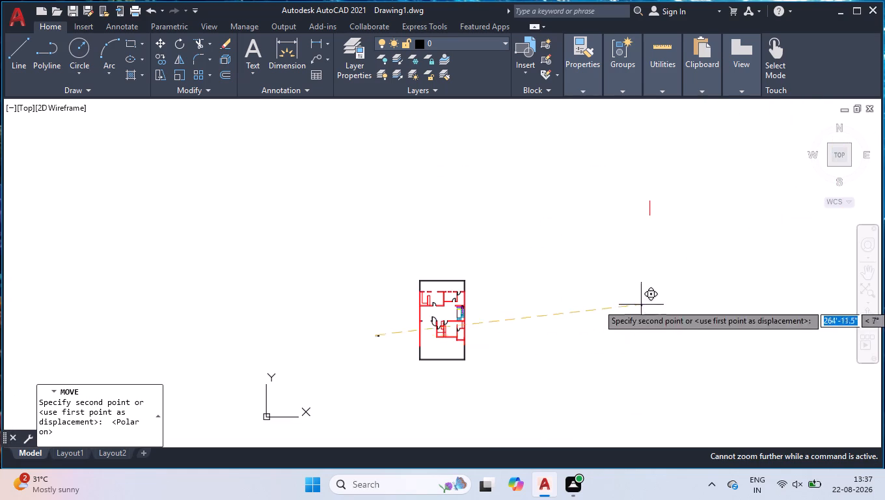
scroll(416, 288, "up", 7)
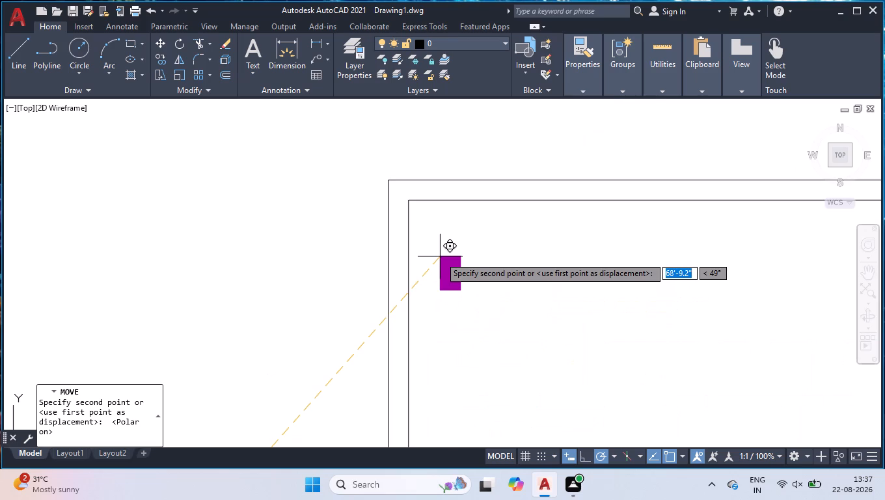
scroll(433, 243, "down", 2)
scroll(420, 347, "up", 4)
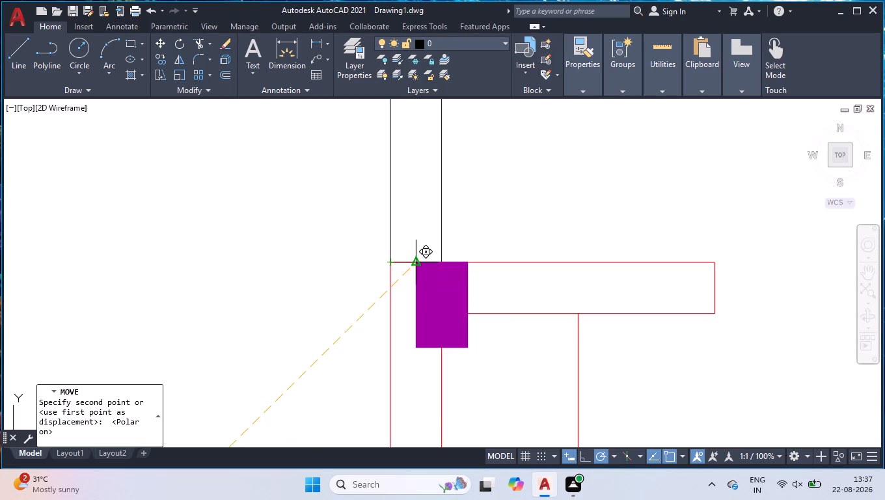
left_click(415, 264)
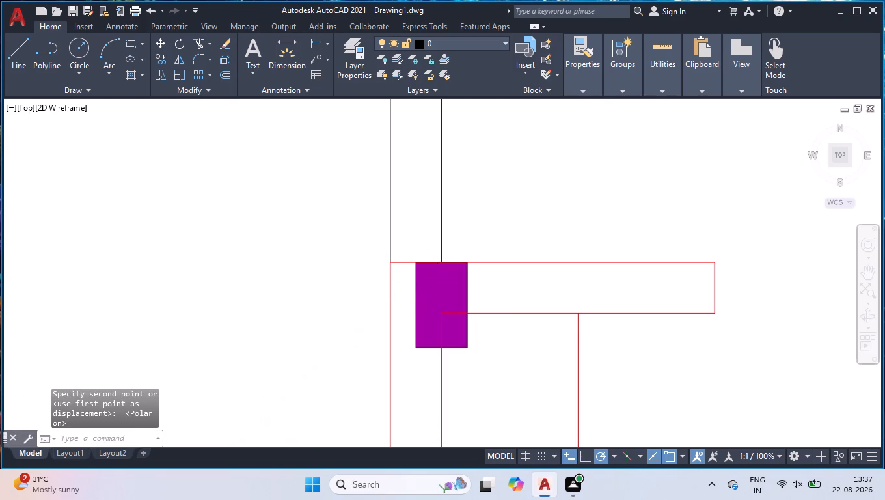
Copy the filled rectangle straight down the west wall to the junction with the northwest room's south wall, aligning the top edges.
scroll(415, 264, "down", 1)
left_click(450, 270)
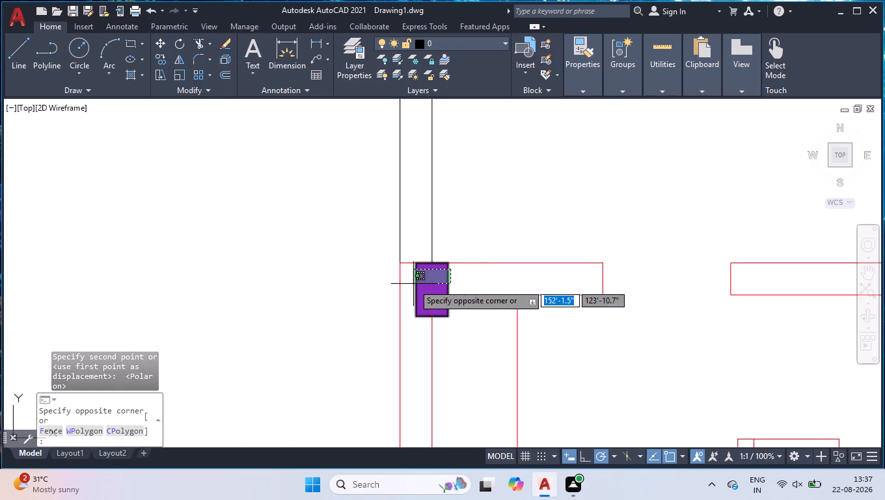
left_click(413, 284)
type("COP")
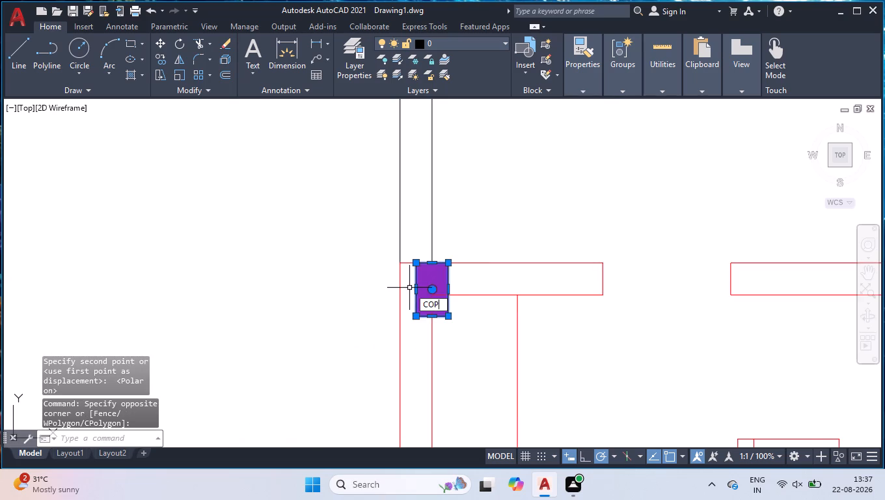
key("Return")
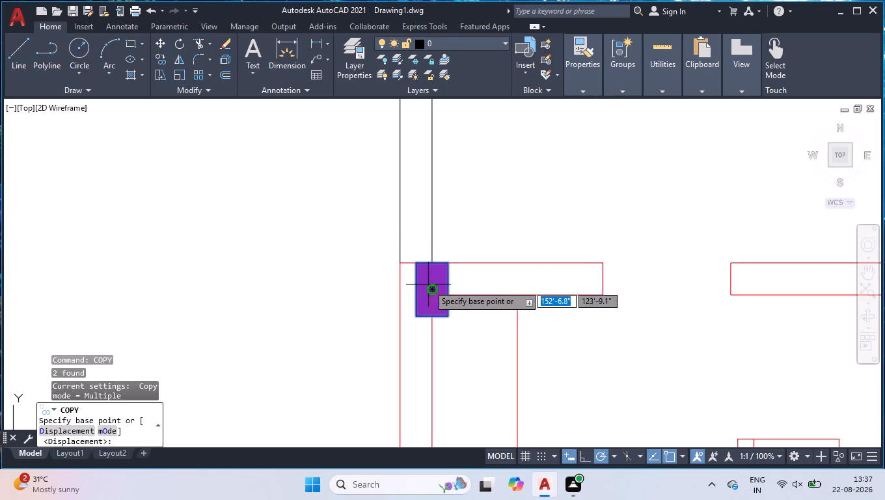
left_click(413, 264)
scroll(429, 321, "down", 2)
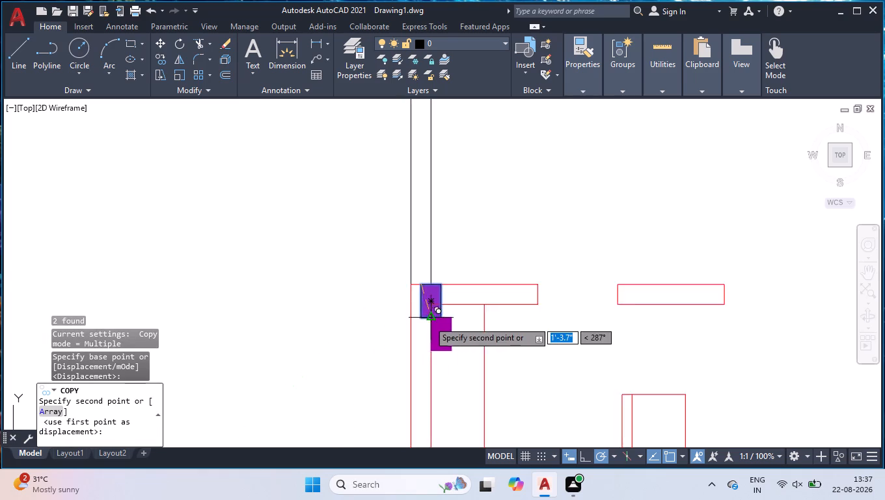
left_click(586, 456)
scroll(453, 367, "down", 4)
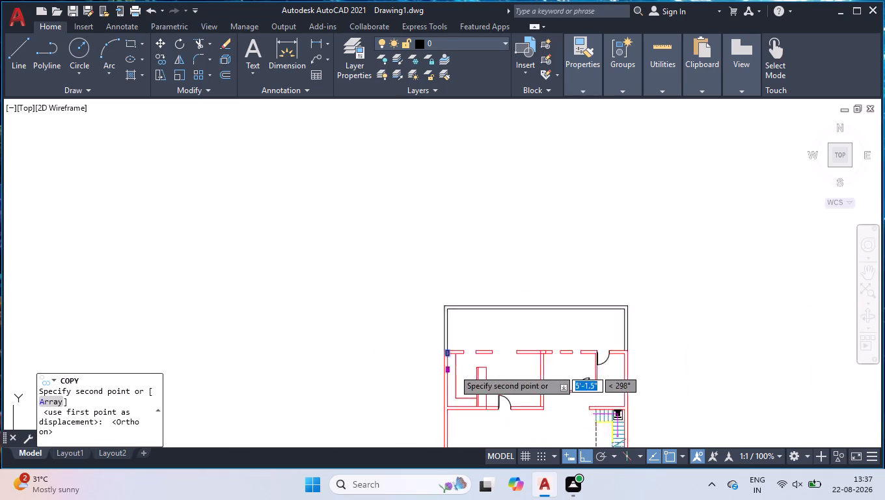
scroll(457, 395, "up", 9)
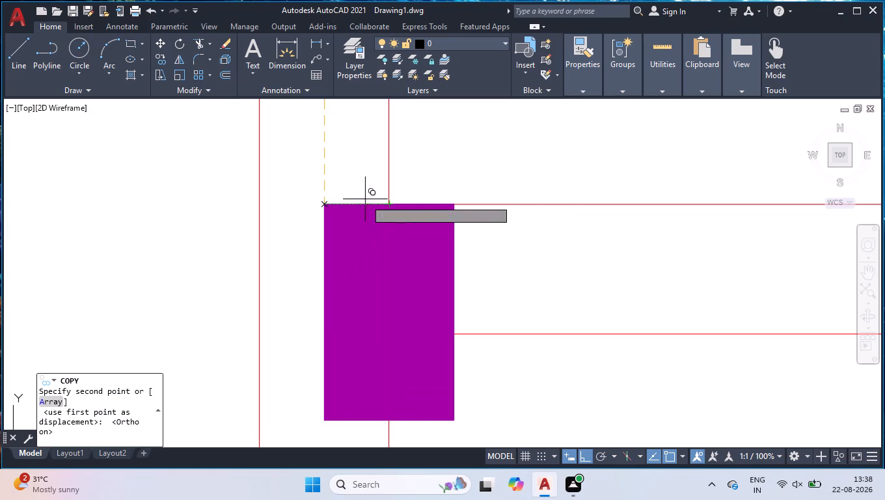
left_click(364, 199)
Place another copy on the west wall at the short wall stub south of the hall, aligned with the stub's upper edge.
scroll(449, 266, "down", 1)
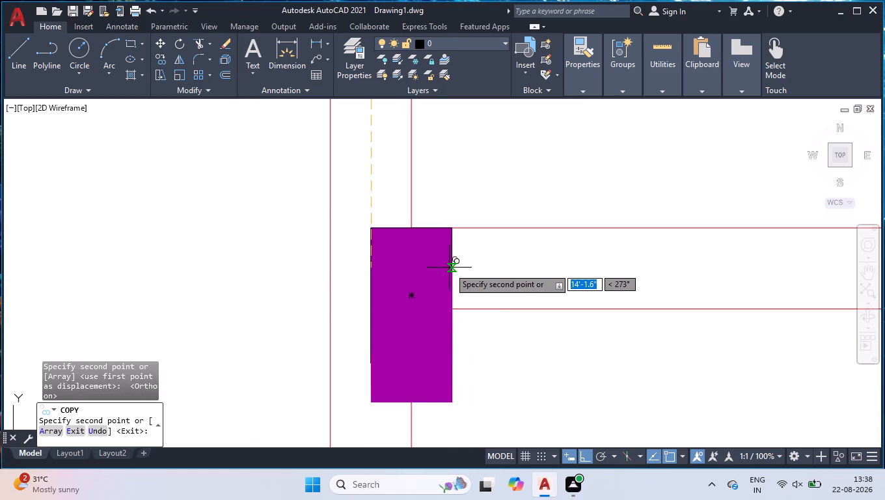
scroll(449, 268, "down", 7)
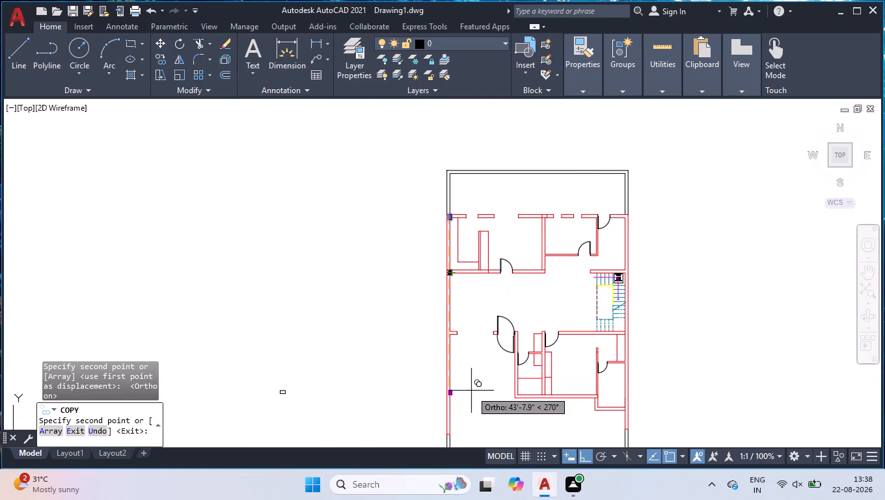
scroll(452, 346, "up", 4)
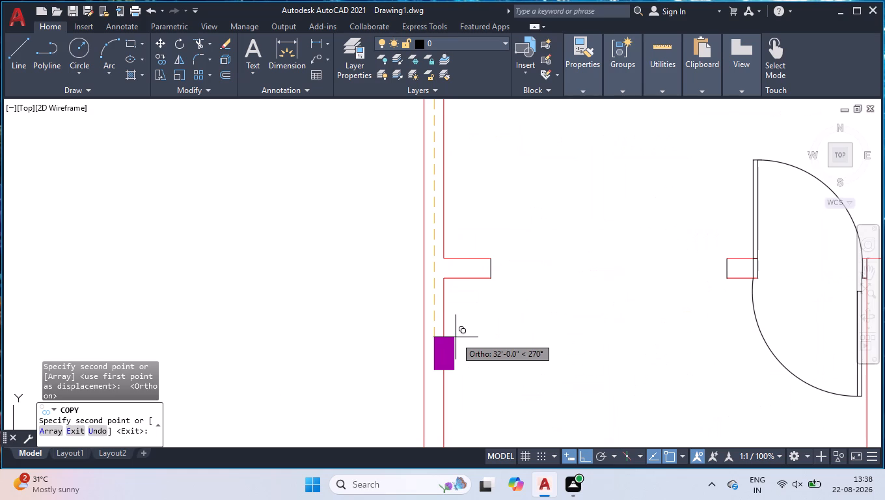
scroll(456, 337, "up", 3)
scroll(438, 270, "down", 3)
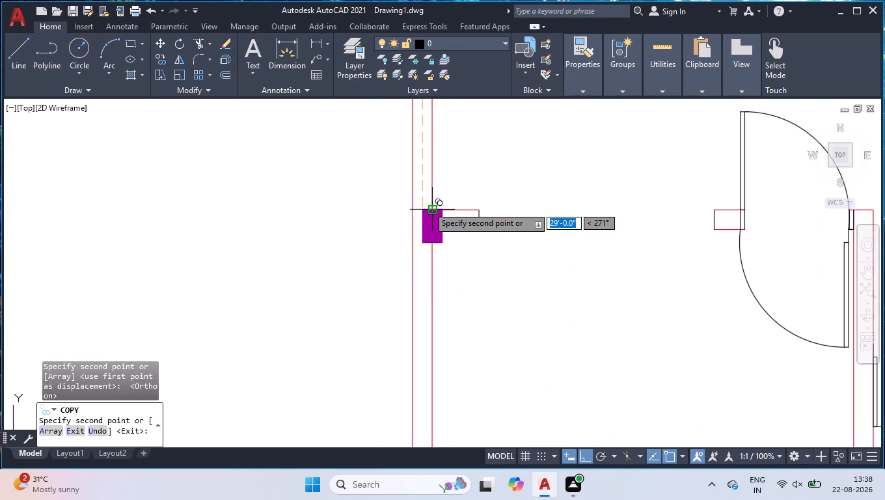
scroll(428, 206, "up", 3)
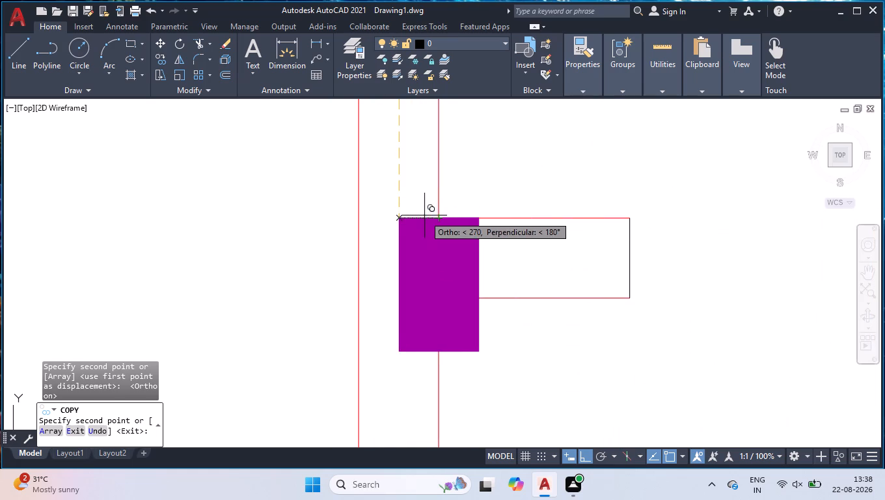
left_click(424, 215)
Place another copy farther south on the west wall, about 44'-5" straight below the original rectangle.
scroll(423, 272, "down", 6)
scroll(449, 339, "down", 1)
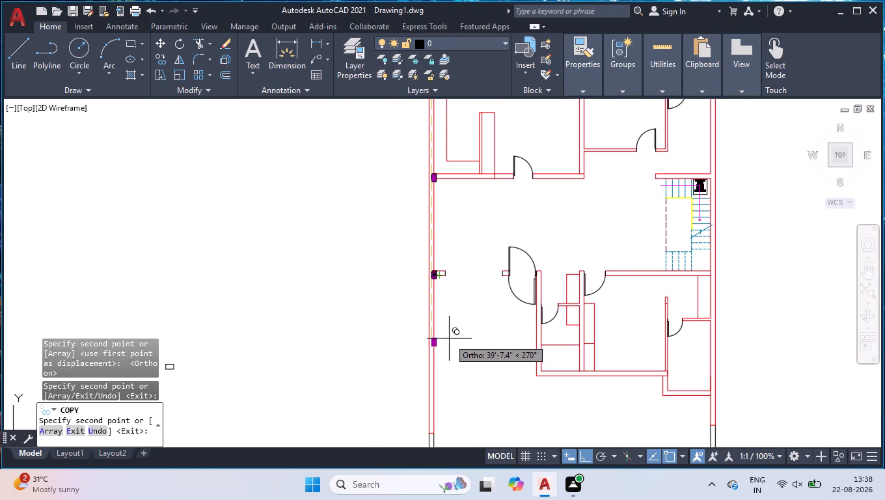
scroll(449, 380, "up", 4)
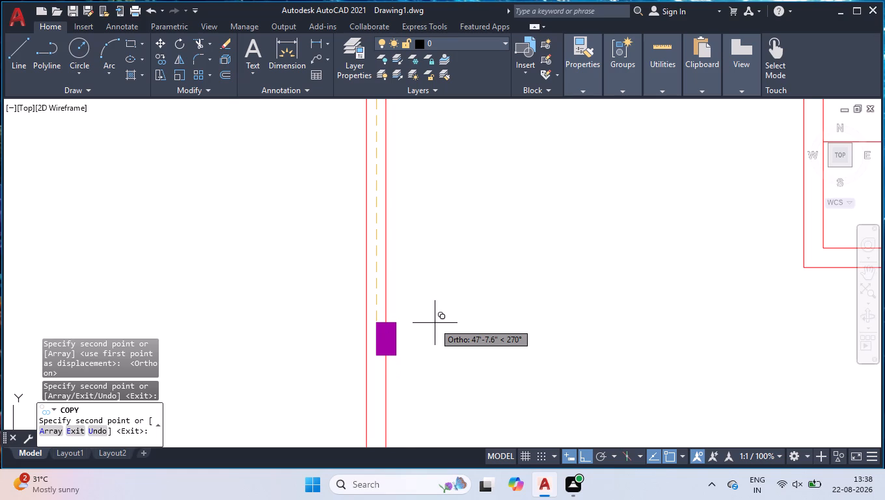
scroll(437, 320, "down", 2)
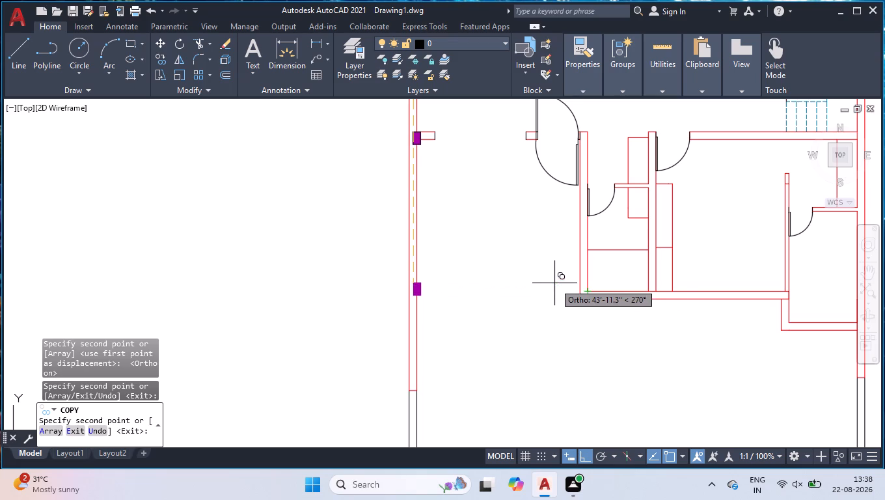
scroll(551, 285, "up", 2)
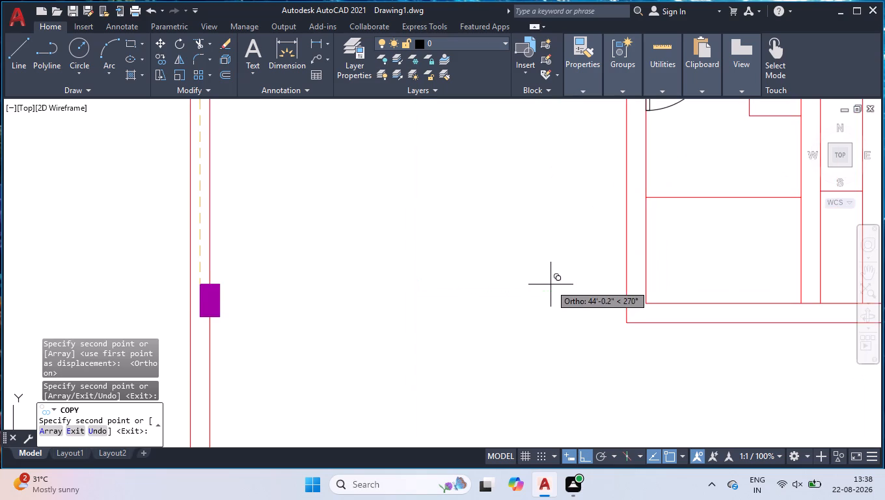
left_click(541, 294)
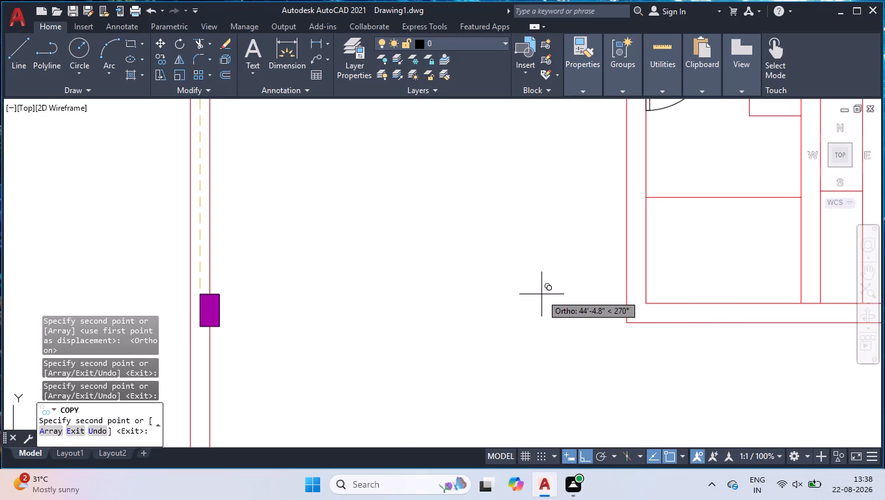
Turn on polar tracking and place a copy at the upper end of the wall just east of the hall's double door.
scroll(513, 316, "down", 1)
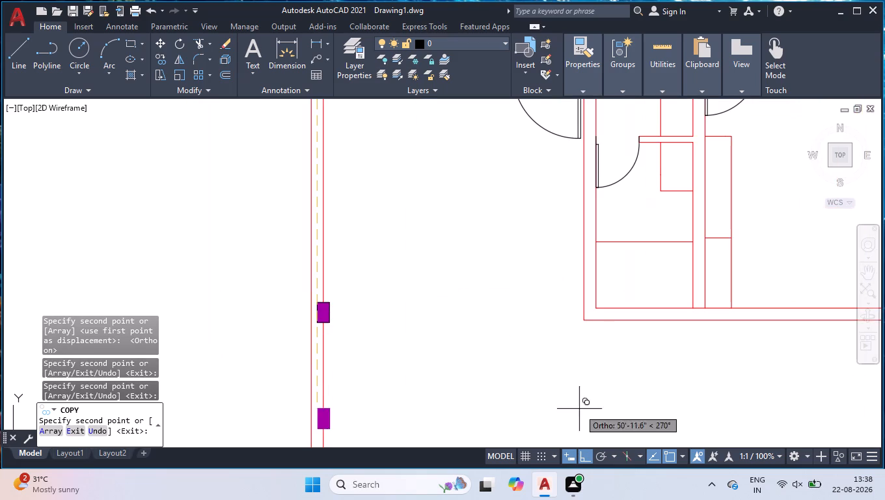
left_click(595, 456)
scroll(476, 265, "down", 5)
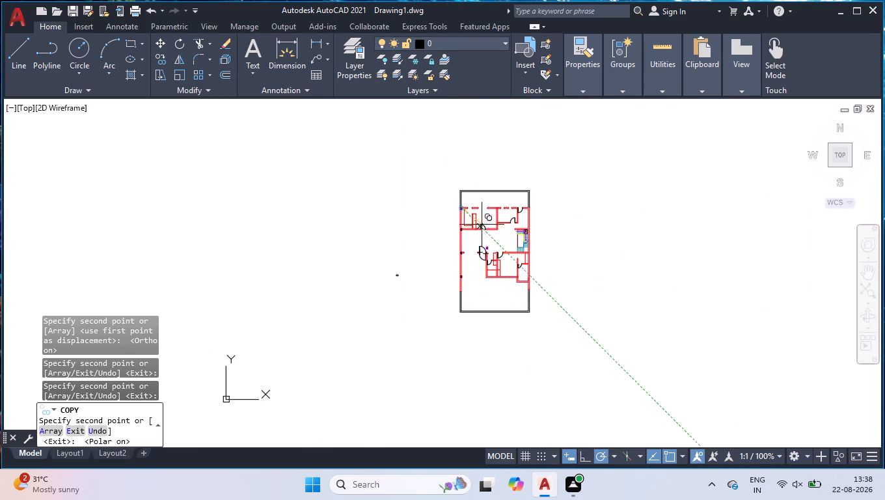
scroll(501, 210, "up", 5)
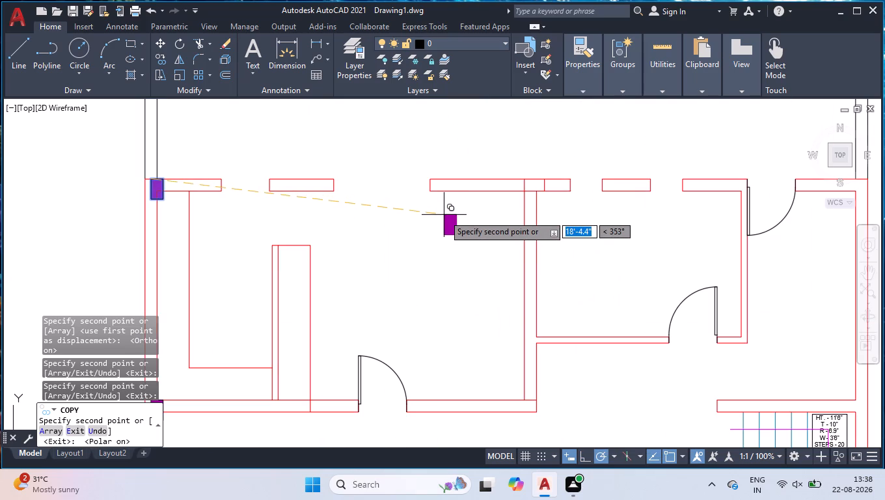
scroll(452, 212, "down", 4)
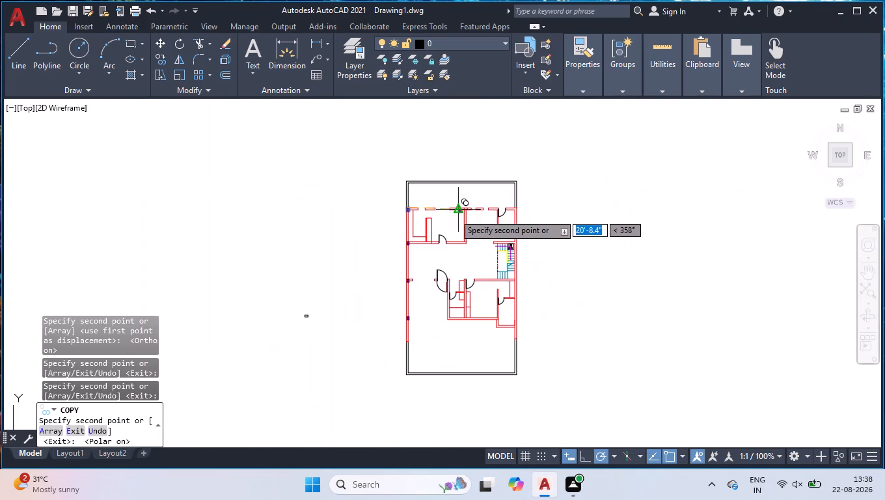
scroll(454, 286, "up", 4)
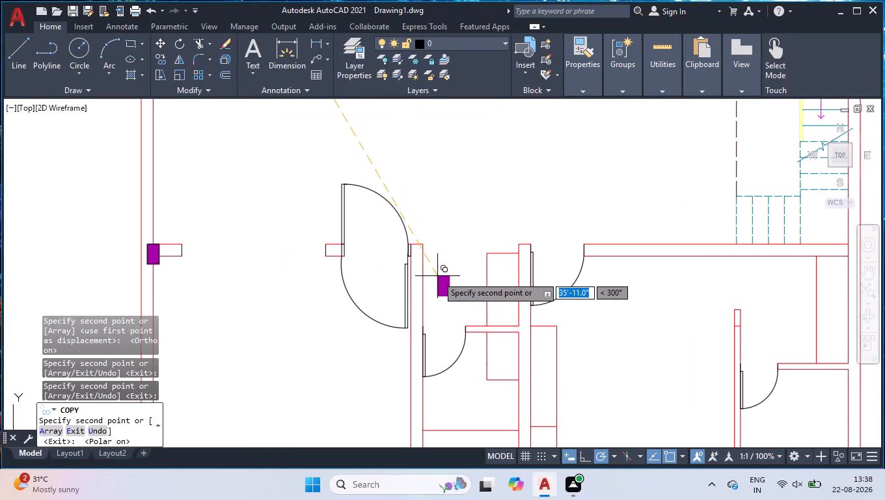
scroll(420, 254, "up", 1)
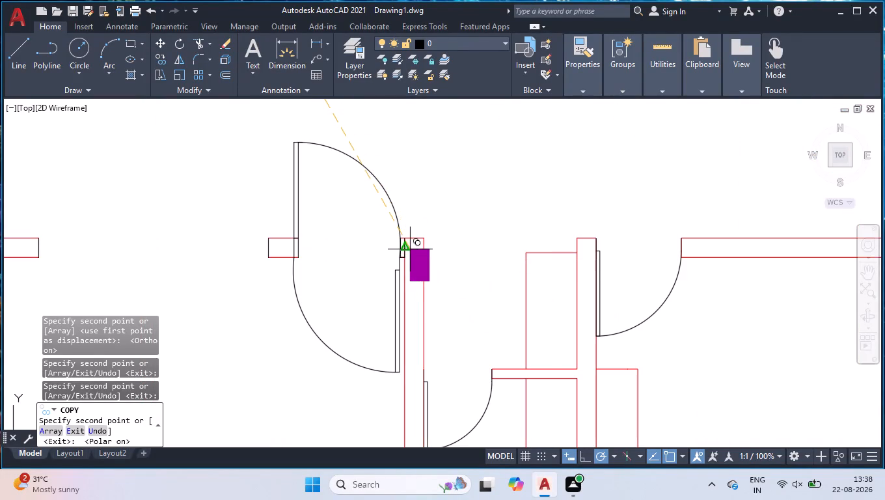
scroll(405, 232, "up", 3)
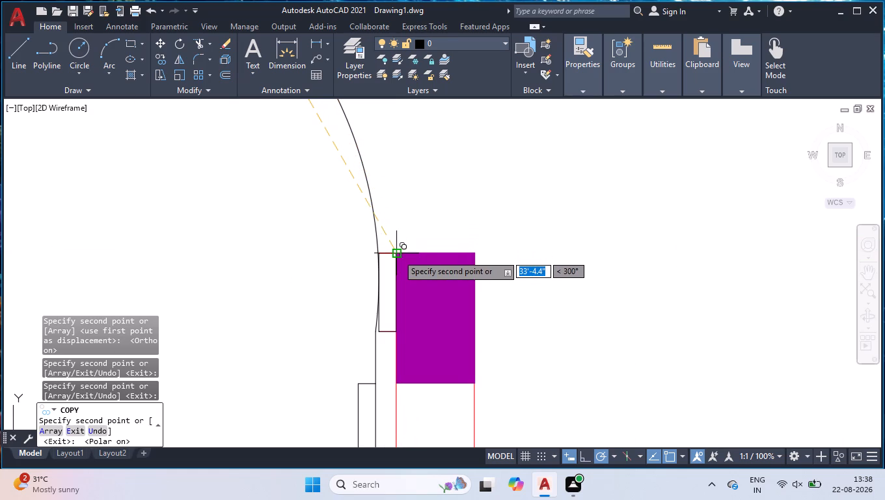
left_click(399, 223)
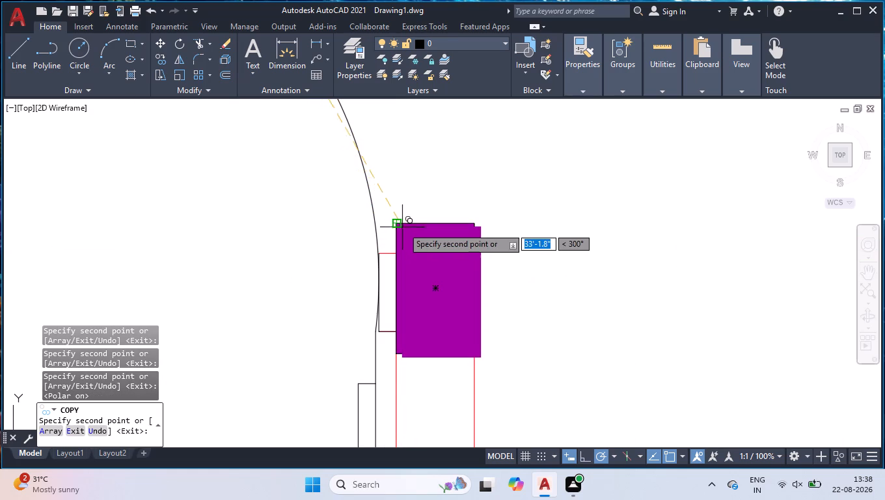
Place a copy in the southwest outer corner of the small rooms below the hall, flush with both outer wall faces.
scroll(406, 225, "down", 5)
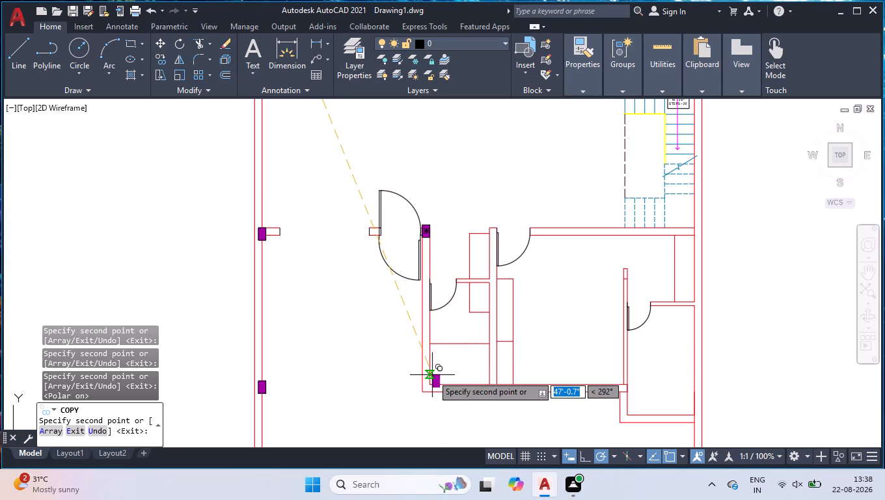
scroll(432, 375, "up", 6)
scroll(374, 257, "down", 2)
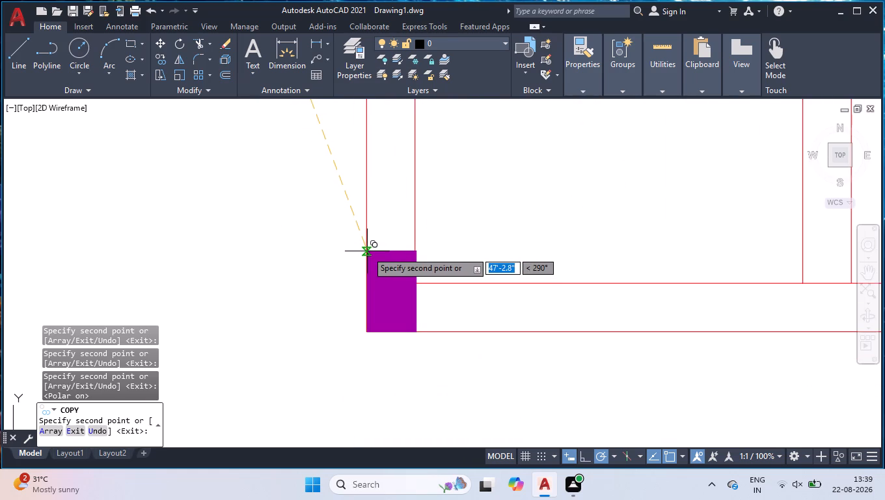
left_click(367, 251)
Place a copy of the upright column where the partition between the small rooms meets their south wall, flush with the outer face.
scroll(522, 262, "down", 1)
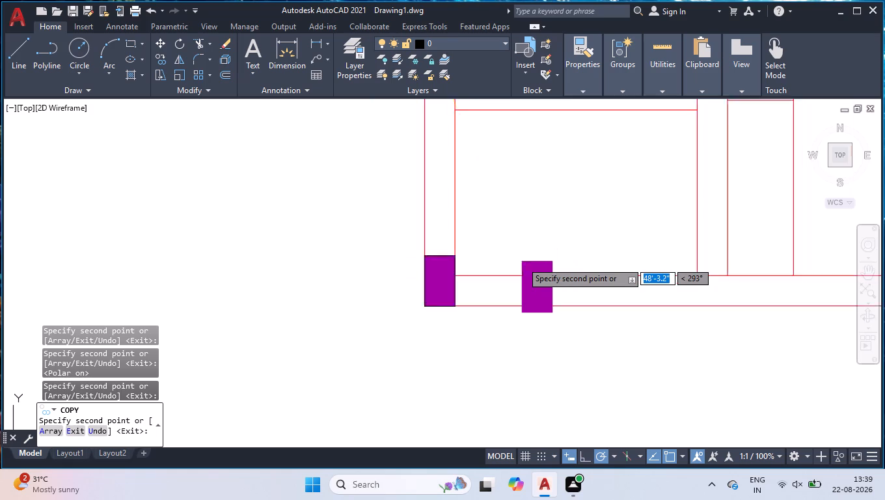
scroll(522, 262, "down", 1)
scroll(651, 258, "up", 4)
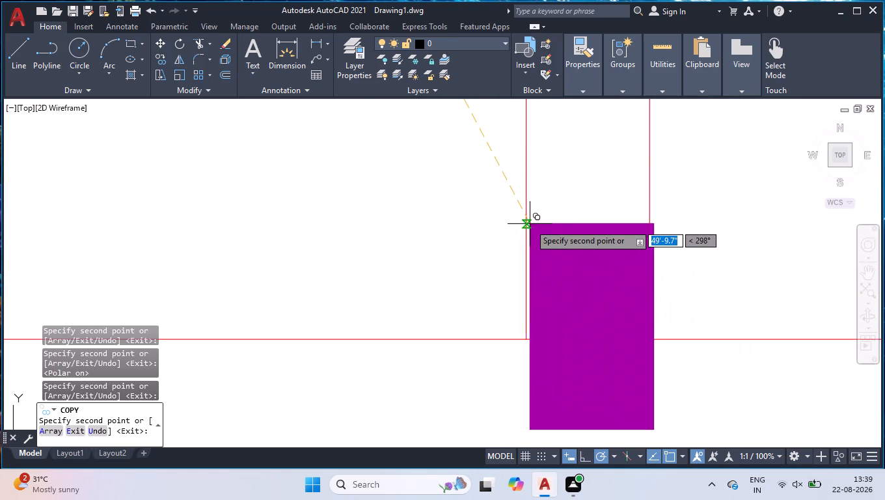
scroll(526, 238, "down", 2)
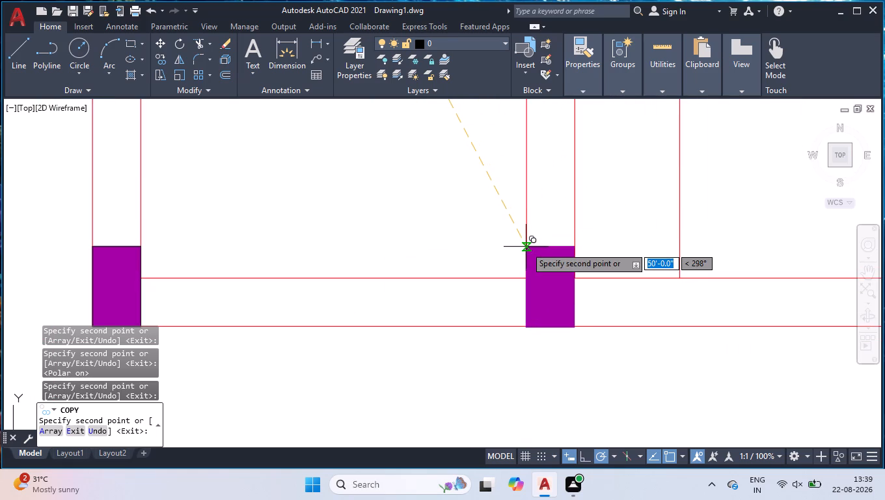
scroll(526, 245, "up", 2)
scroll(528, 242, "down", 1)
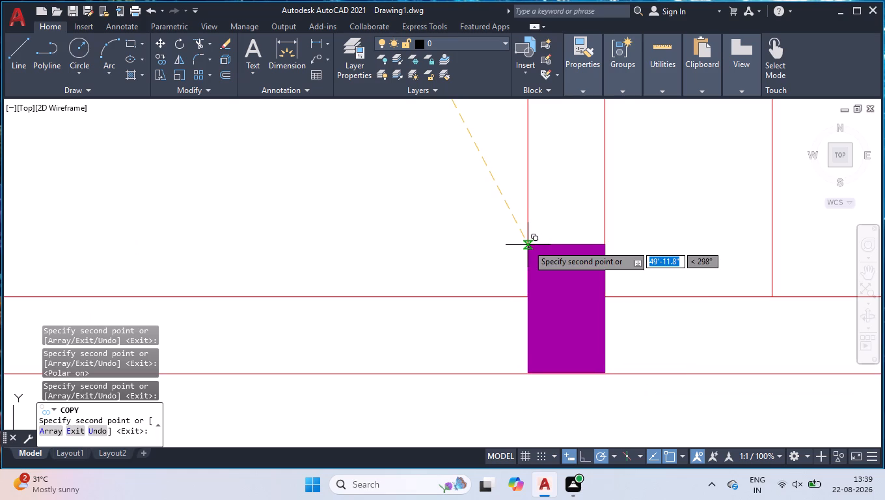
left_click(528, 245)
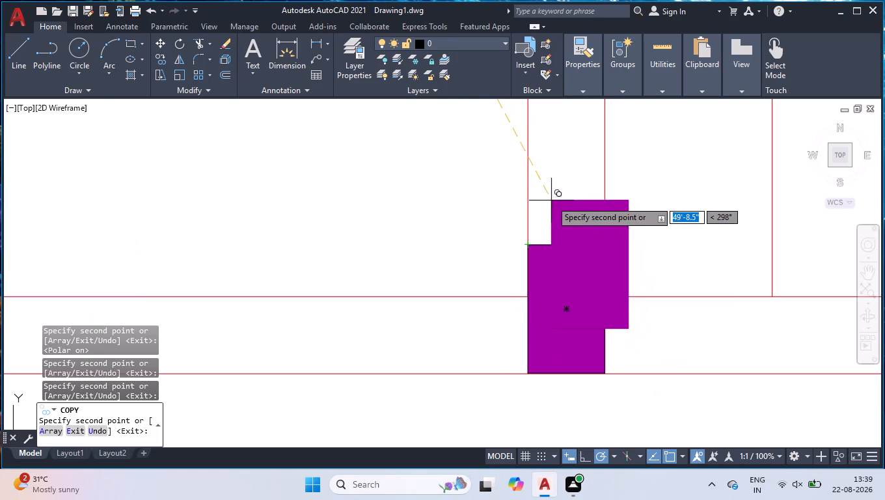
Place a copy at the upper end of that same partition, level with the column beside the double door, and finish copying.
scroll(551, 201, "down", 8)
scroll(539, 118, "up", 3)
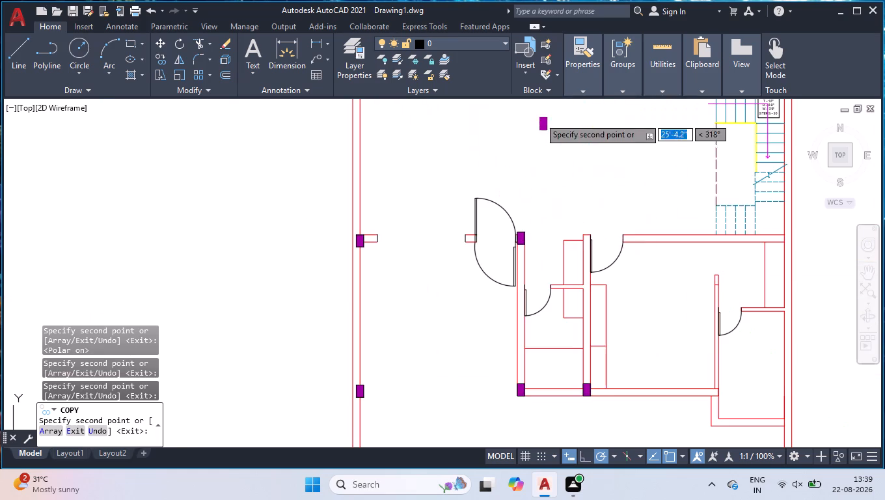
scroll(571, 230, "up", 3)
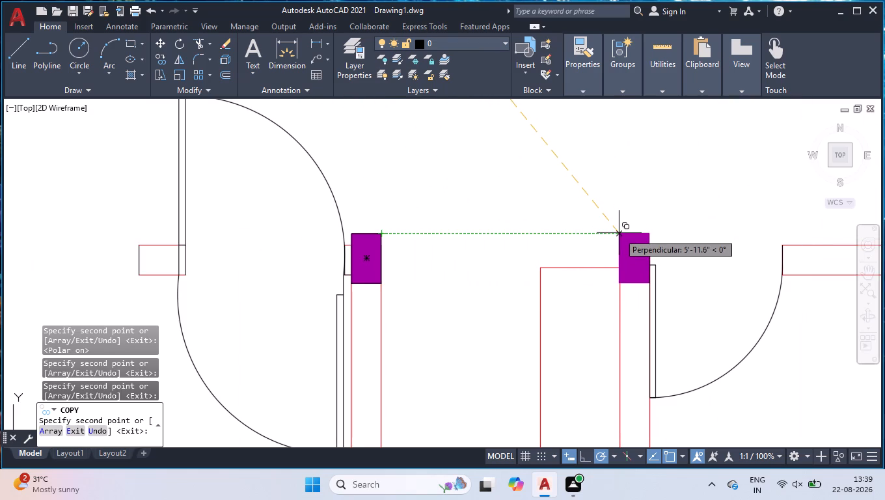
left_click(619, 233)
scroll(503, 257, "down", 2)
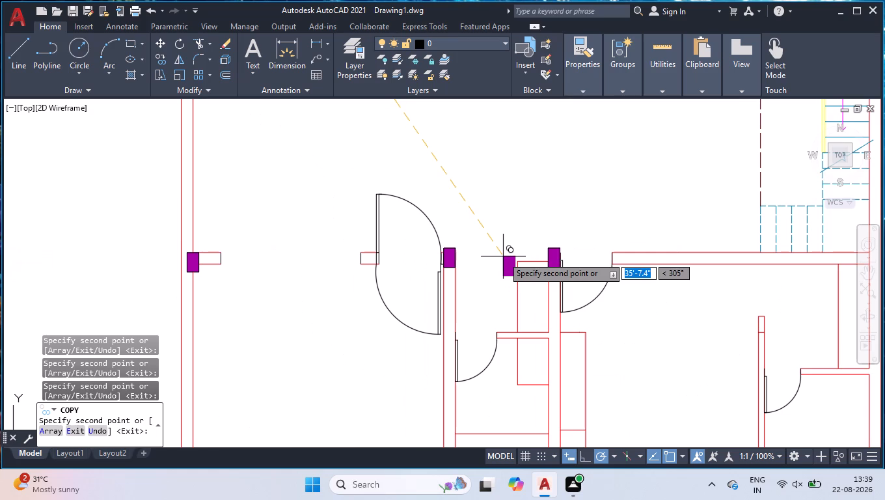
key("Return")
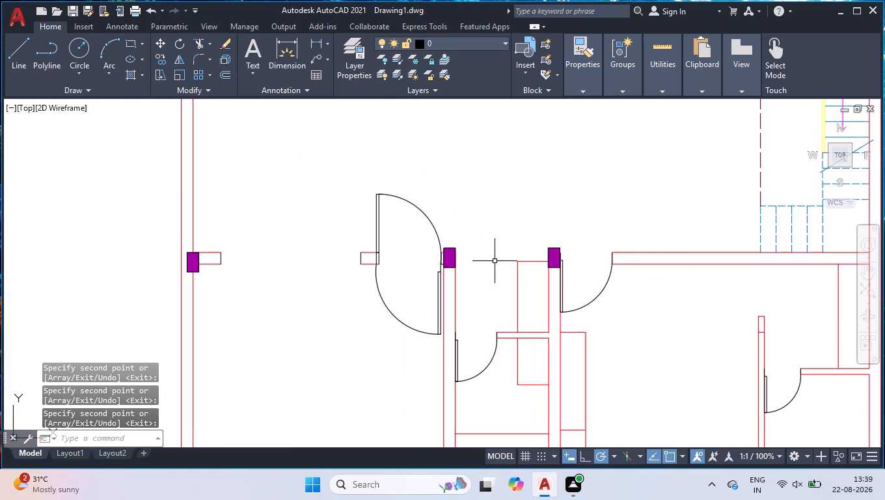
Fill the loose horizontal rectangle west of the plan with a solid hatch in colour 212.
scroll(641, 221, "down", 4)
scroll(549, 254, "up", 3)
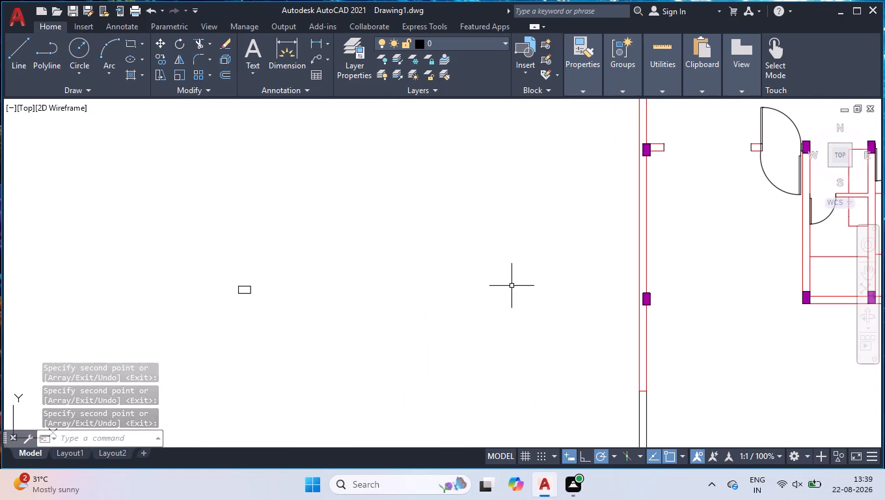
scroll(362, 252, "up", 2)
scroll(362, 285, "down", 3)
scroll(517, 277, "down", 1)
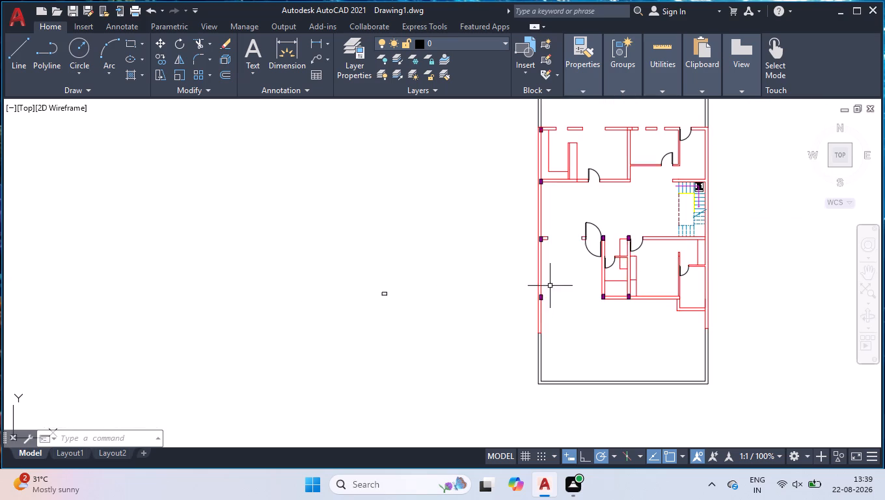
scroll(341, 303, "up", 4)
scroll(629, 287, "up", 2)
left_click(656, 153)
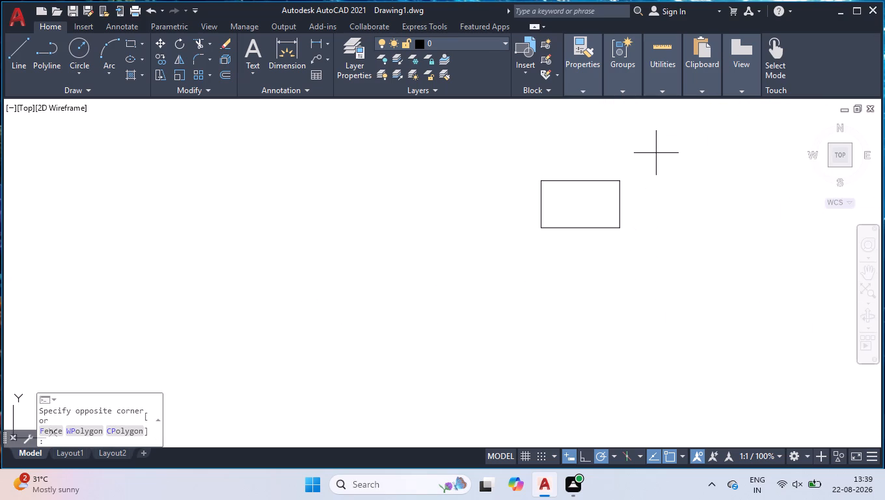
left_click(722, 198)
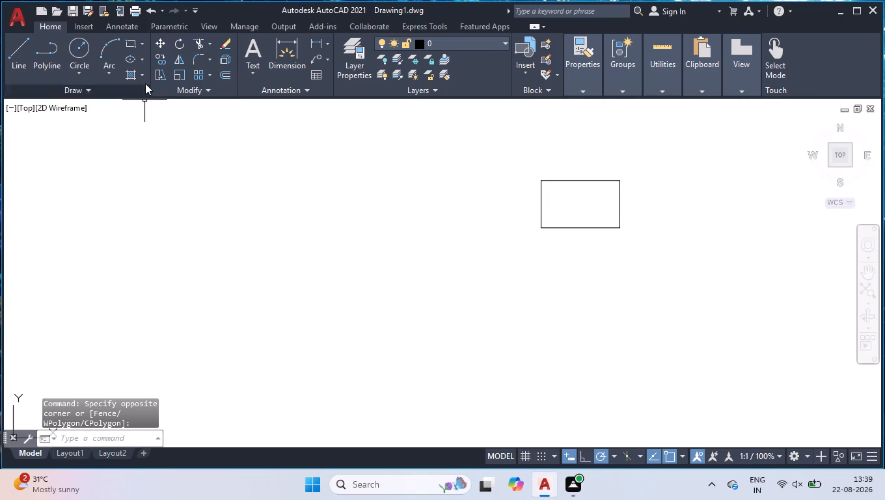
left_click(132, 77)
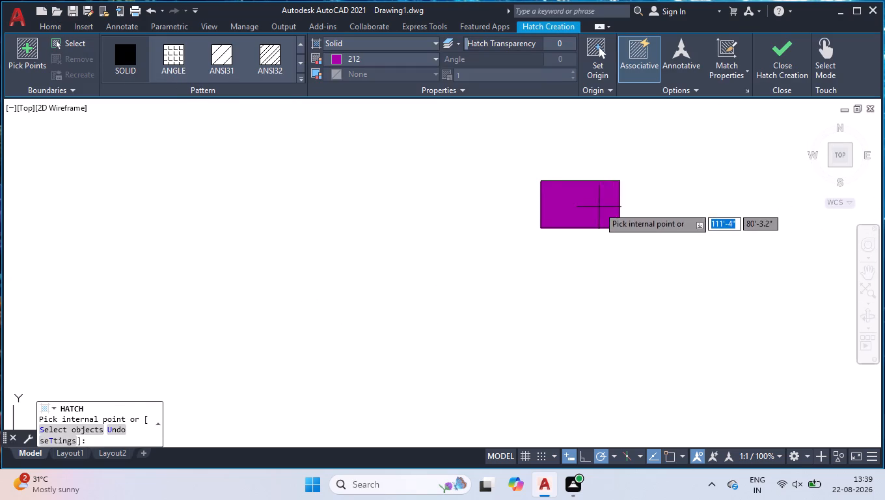
left_click(599, 206)
key("Return")
Copy the filled horizontal column by its upper-left corner to the north wall's junction with the central partition, flush with the partition's west face.
left_click(655, 156)
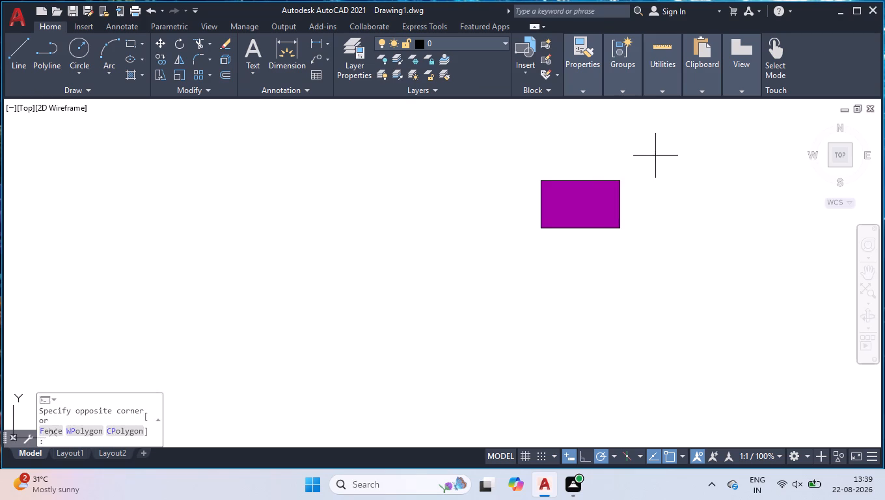
left_click(516, 245)
type("COP")
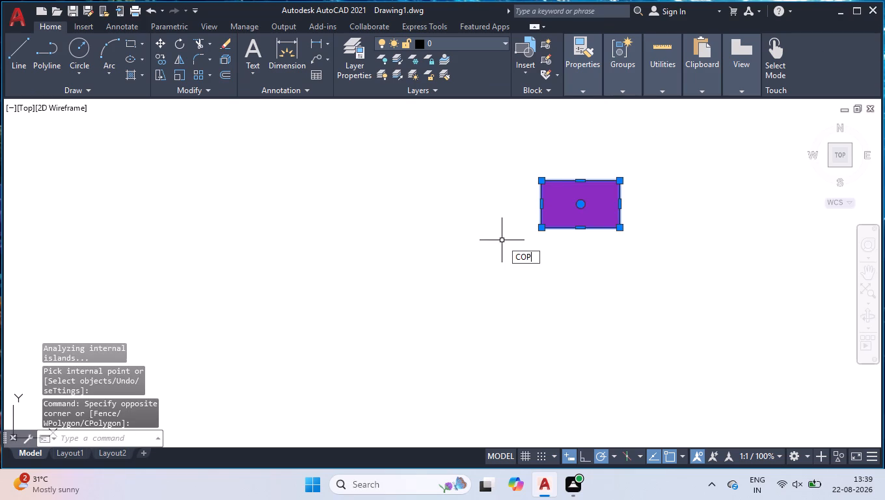
key("Return")
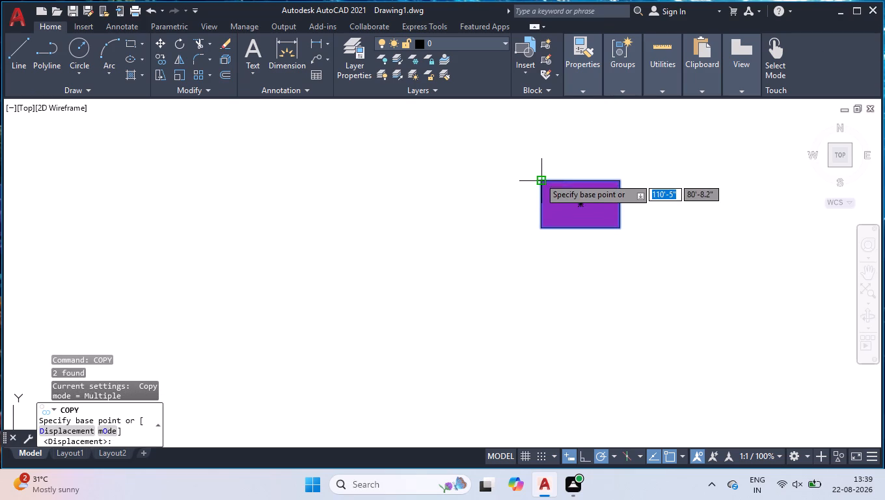
left_click(539, 178)
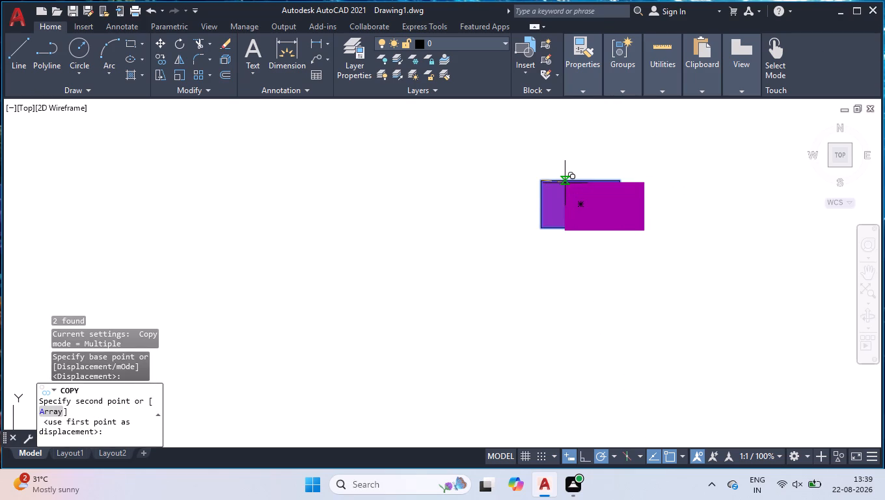
scroll(569, 186, "down", 1)
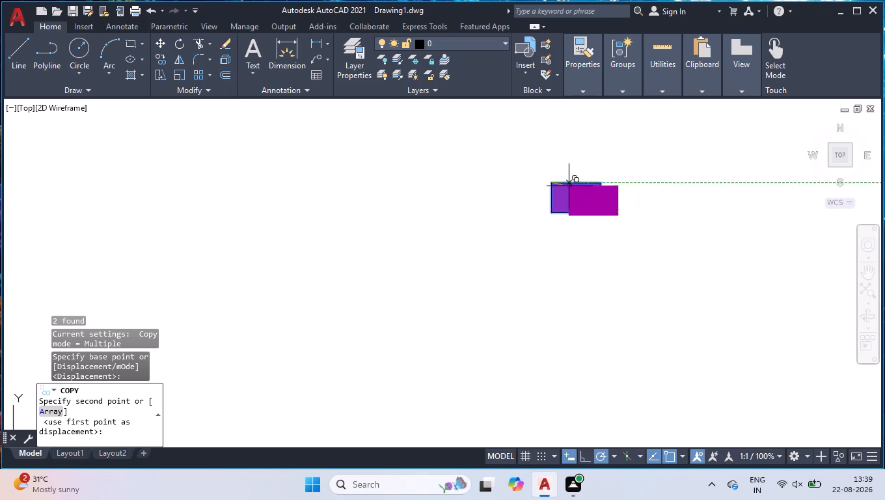
scroll(569, 187, "down", 8)
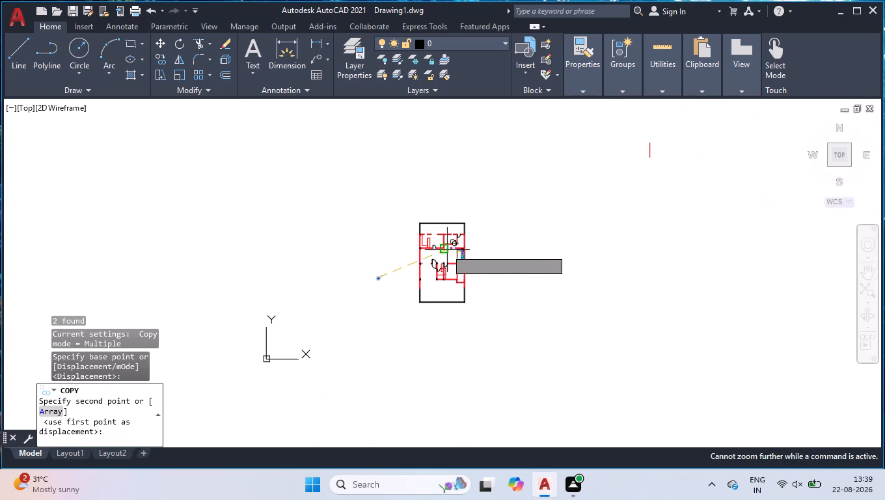
scroll(438, 231, "up", 7)
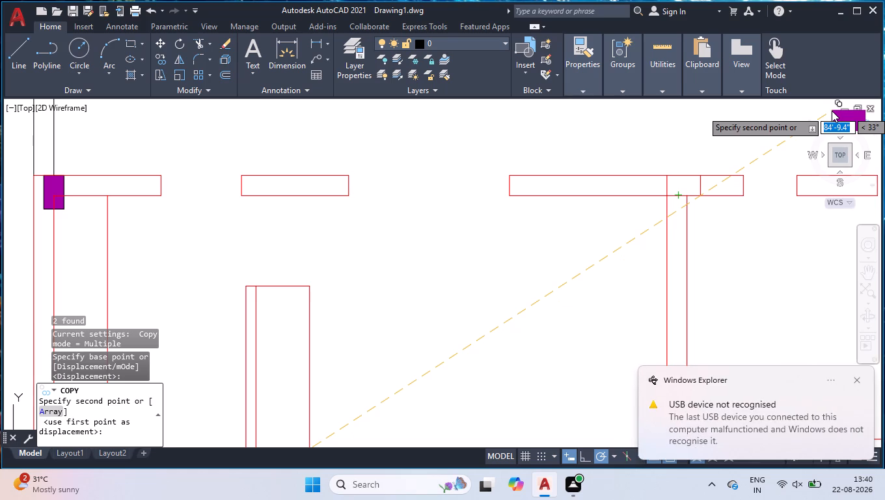
scroll(672, 178, "up", 3)
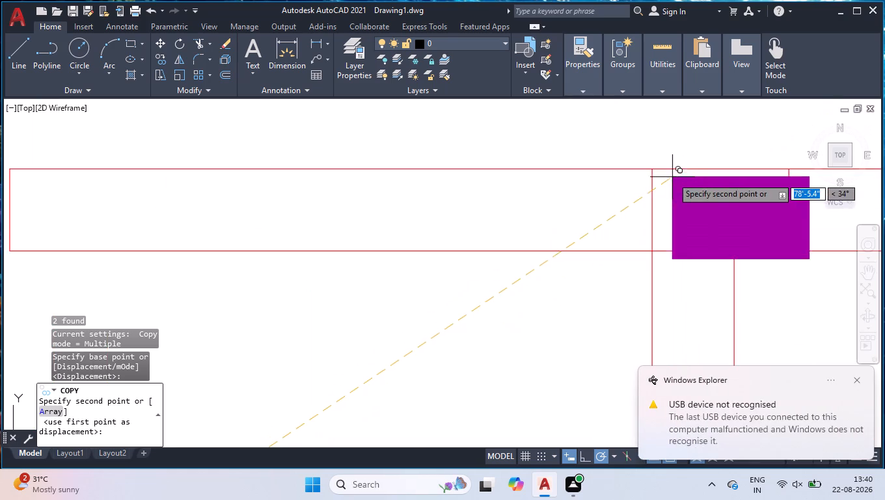
left_click(651, 169)
Place a copy at the north wall's east end, flush with its upper edge and reaching about midway into the east wall.
scroll(577, 234, "down", 2)
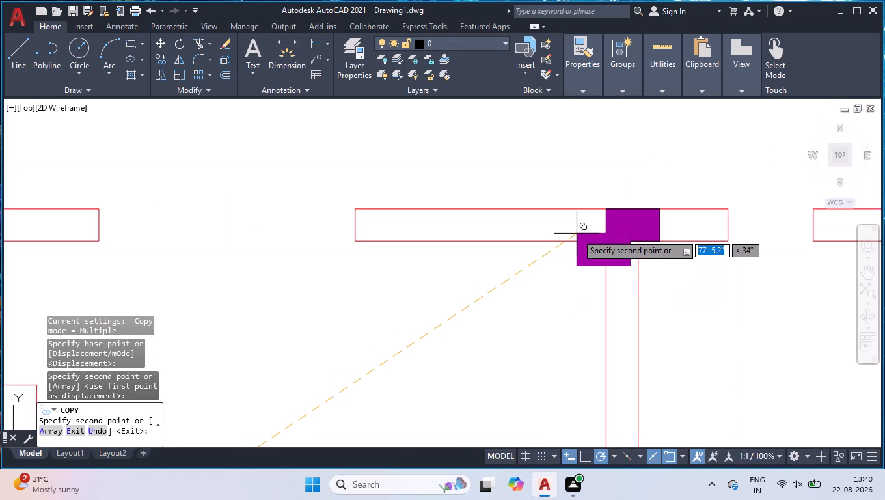
scroll(575, 231, "down", 3)
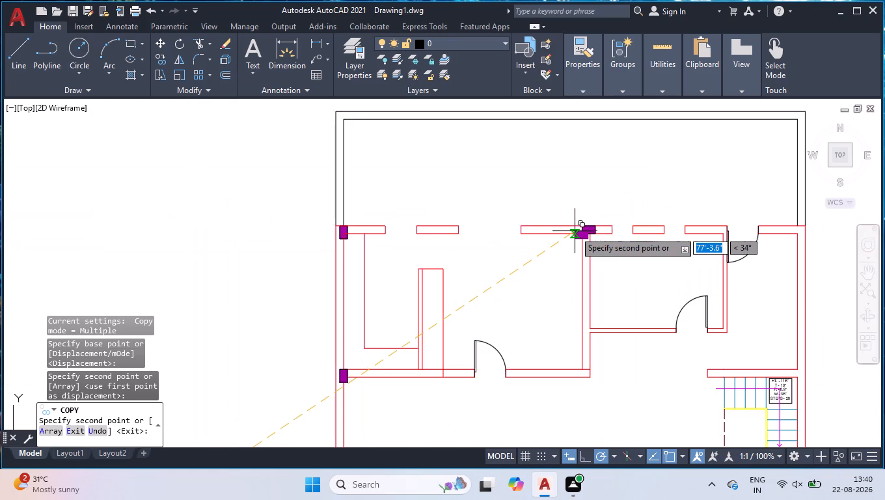
scroll(575, 231, "down", 1)
scroll(719, 217, "up", 4)
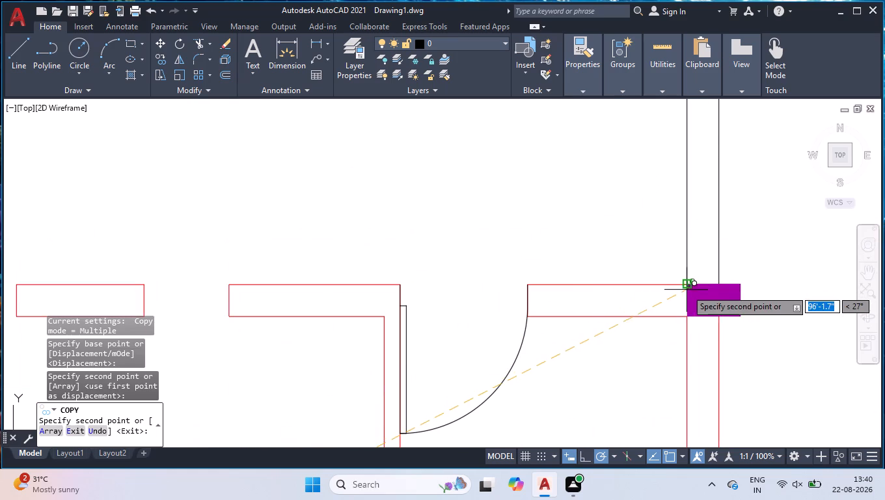
scroll(694, 288, "up", 1)
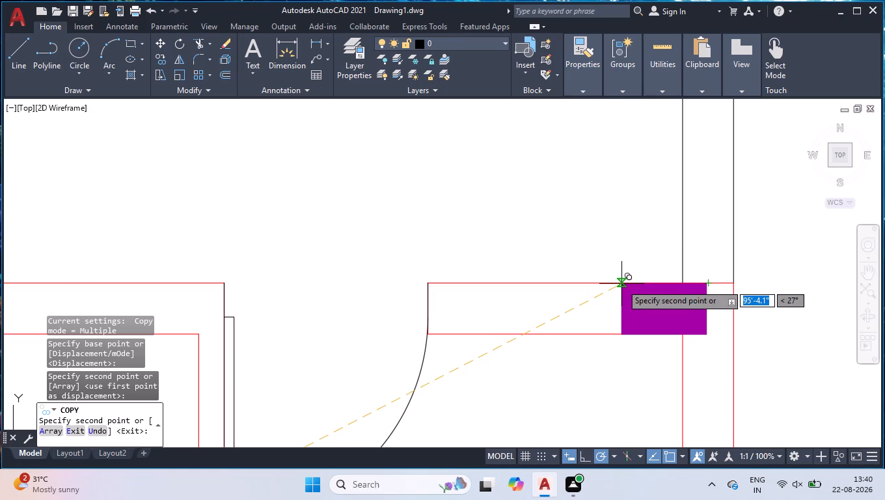
scroll(621, 284, "up", 1)
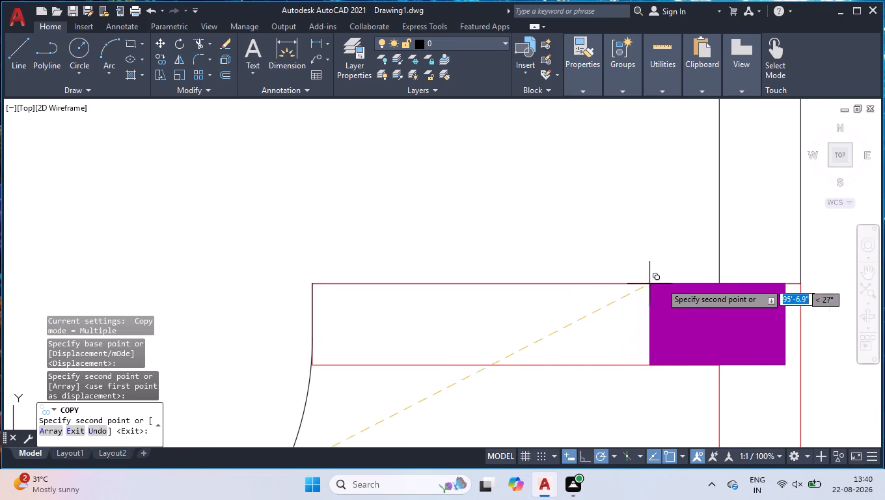
left_click(625, 283)
Place a copy where the wall north of the staircase meets the east wall, reaching about halfway into the east wall's thickness.
scroll(699, 170, "down", 2)
scroll(765, 141, "down", 1)
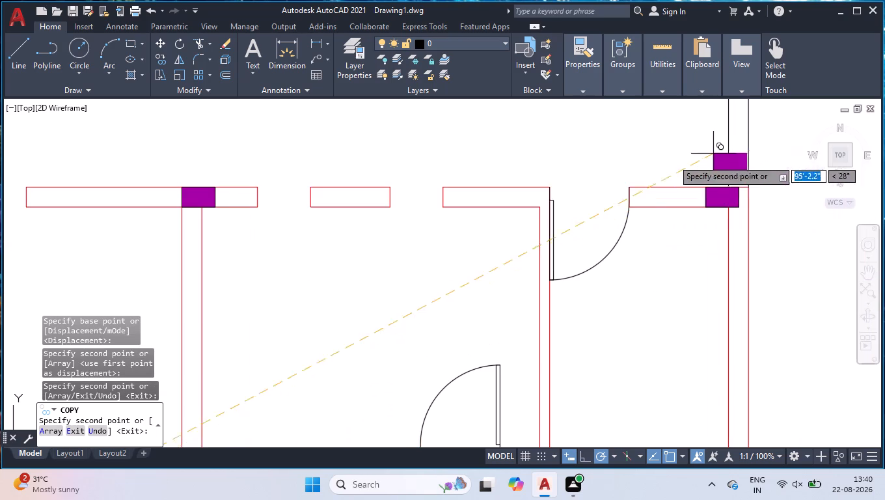
scroll(668, 191, "down", 2)
scroll(667, 351, "up", 4)
scroll(653, 299, "down", 3)
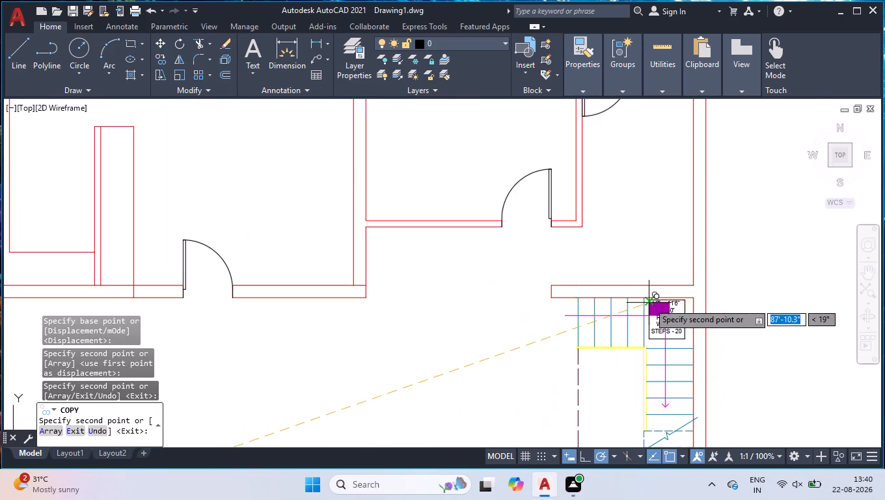
scroll(700, 288, "up", 4)
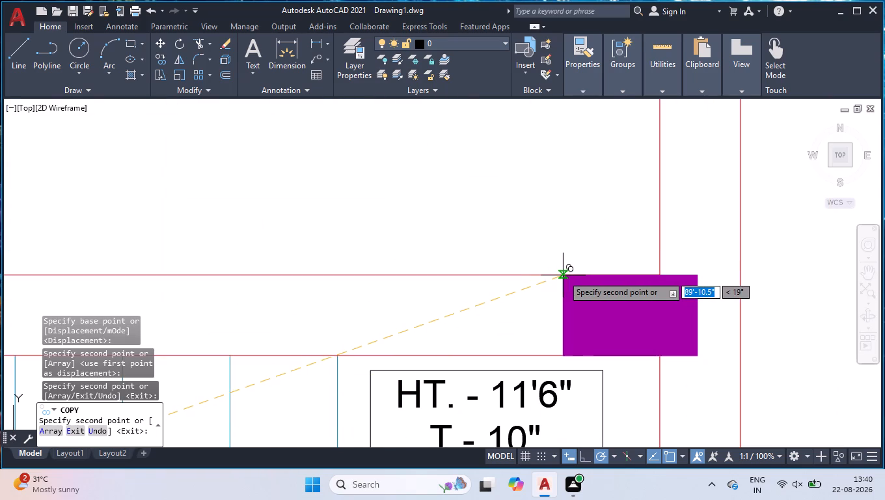
left_click(563, 275)
Place a copy where the wall south of the staircase meets the east wall, flush with that wall's upper edge.
scroll(625, 223, "down", 2)
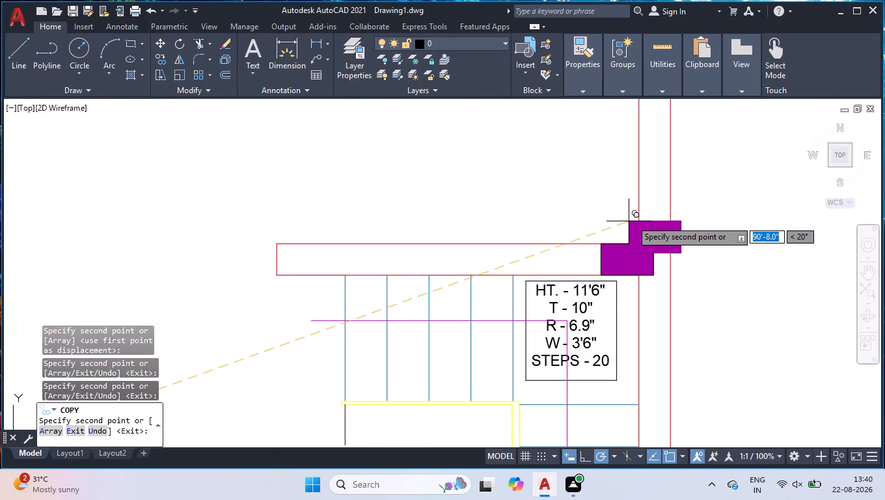
scroll(633, 219, "down", 4)
scroll(624, 341, "up", 5)
scroll(641, 320, "down", 3)
scroll(671, 336, "up", 5)
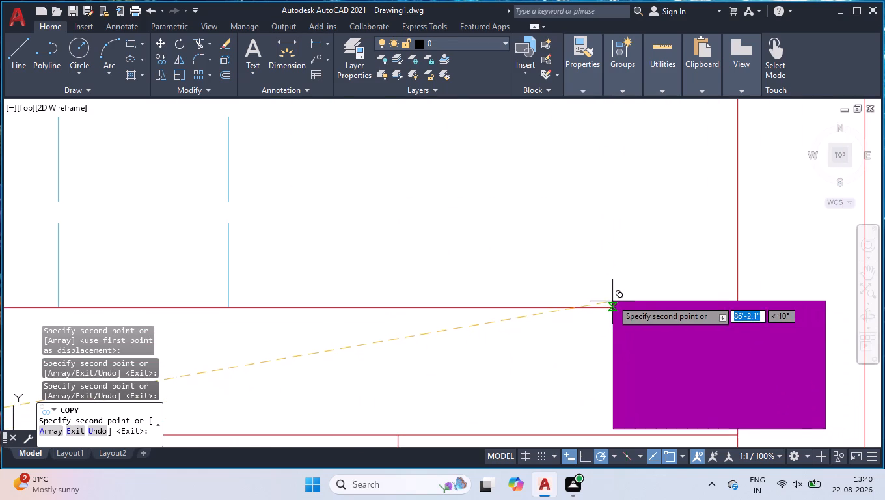
scroll(612, 299, "down", 2)
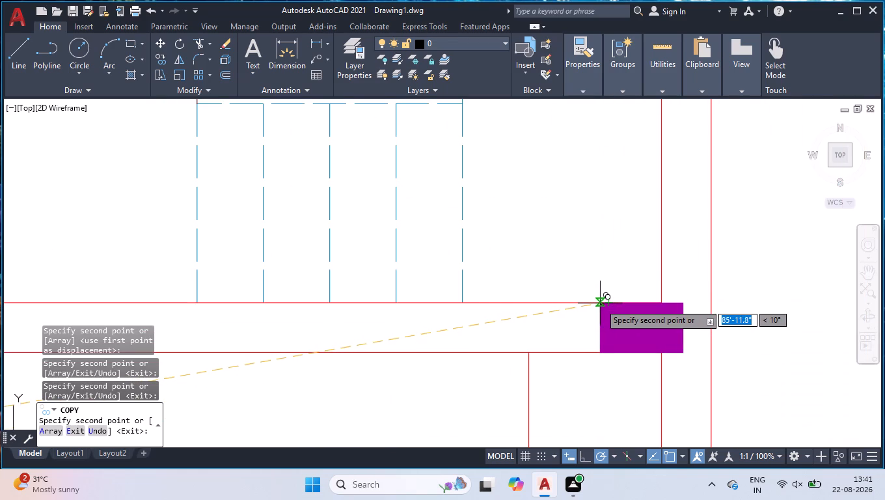
left_click(600, 303)
scroll(623, 244, "down", 3)
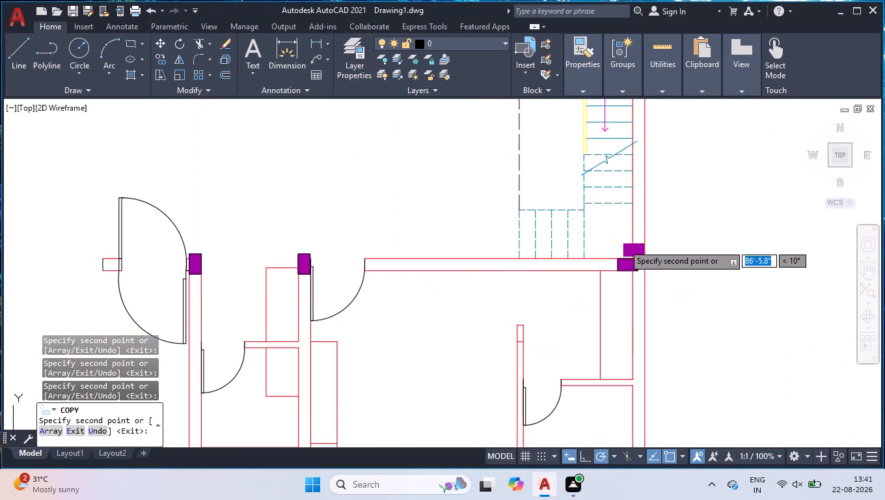
scroll(646, 249, "down", 2)
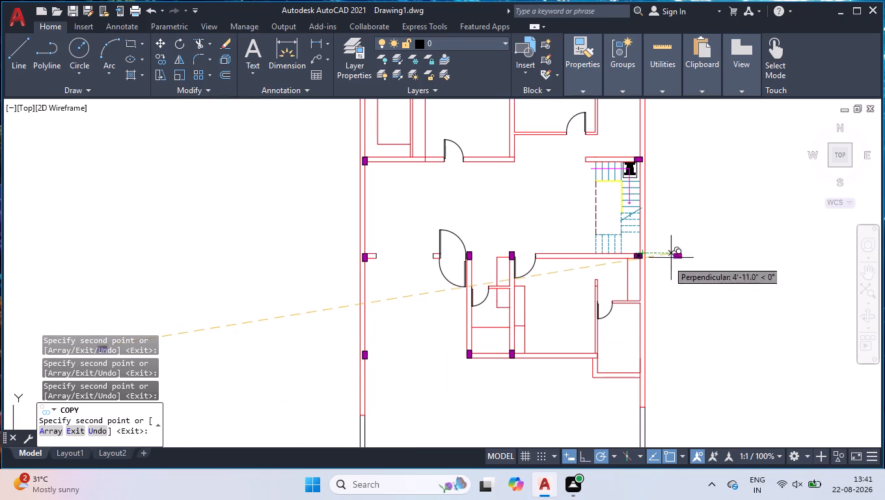
Place a copy where the southeast room's south wall meets the east wall, flush with that wall's upper edge and reaching about midway into the east wall.
scroll(634, 383, "up", 3)
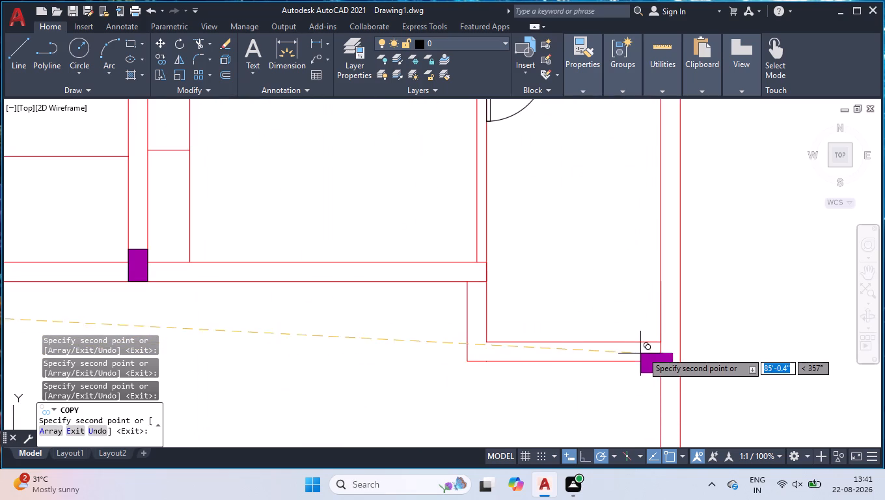
scroll(645, 344, "up", 3)
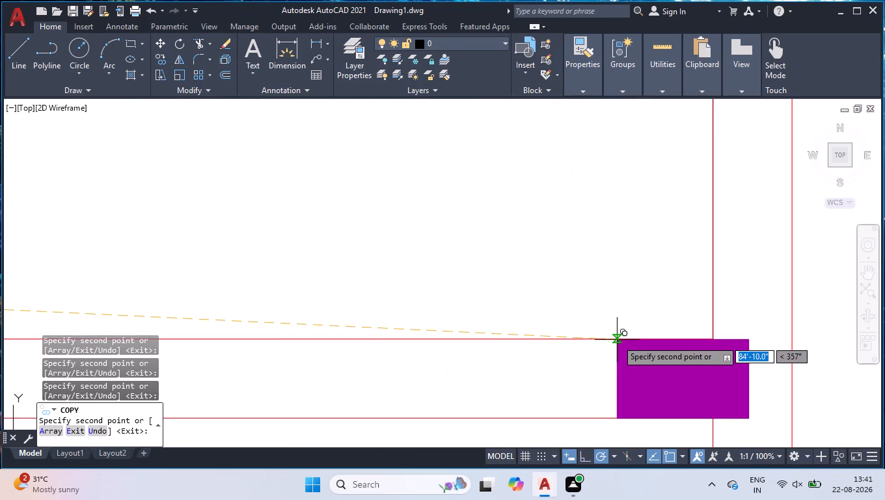
left_click(617, 340)
Place a copy at the stepped corner west of the southeast room, flush with the partition's east face and the adjoining horizontal wall's upper edge.
scroll(655, 266, "down", 5)
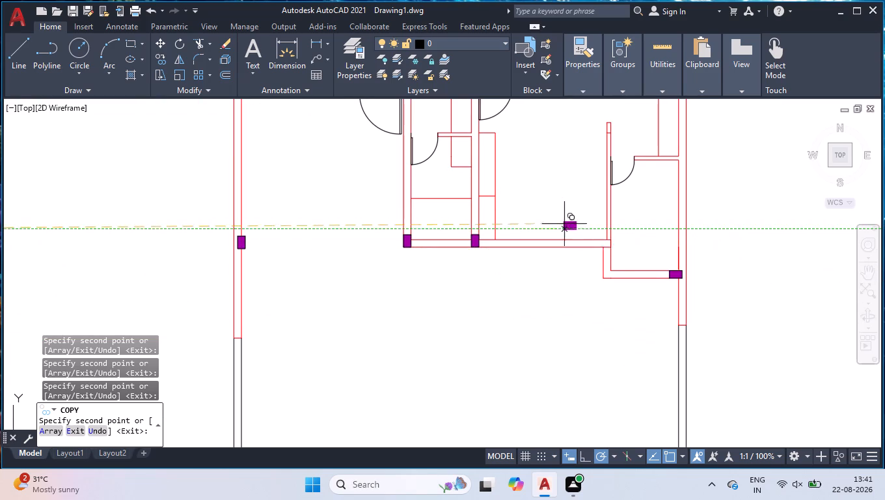
scroll(592, 226, "up", 1)
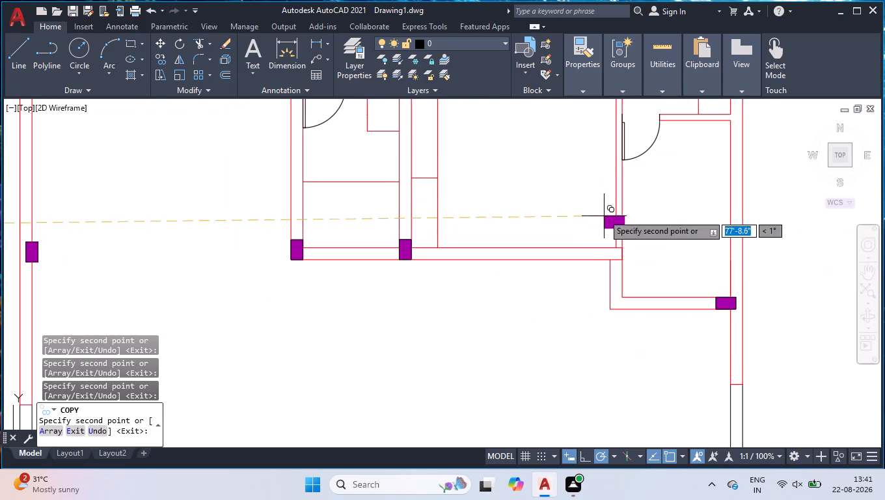
scroll(603, 230, "up", 3)
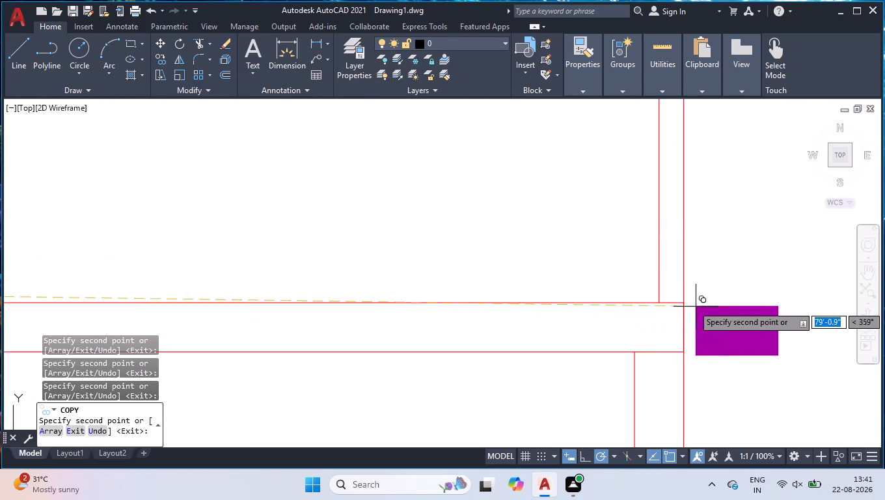
left_click(601, 304)
Place a copy at the central partition's south end, flush with its east face and the upper edge of the northwest room's south wall.
scroll(665, 225, "down", 2)
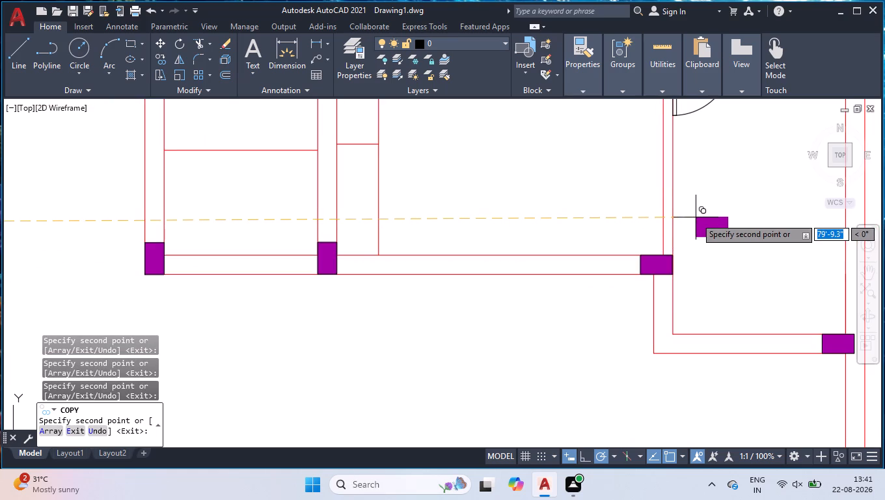
scroll(694, 218, "down", 3)
scroll(642, 213, "down", 3)
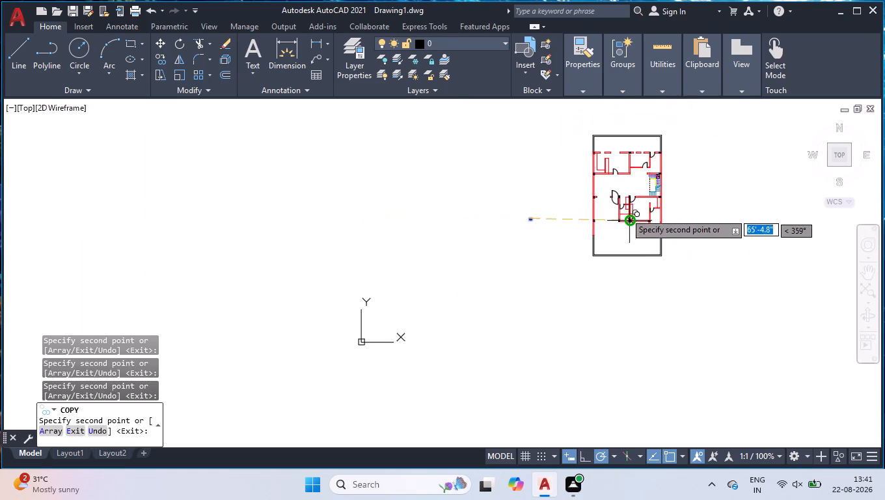
scroll(632, 179, "up", 4)
scroll(612, 118, "up", 3)
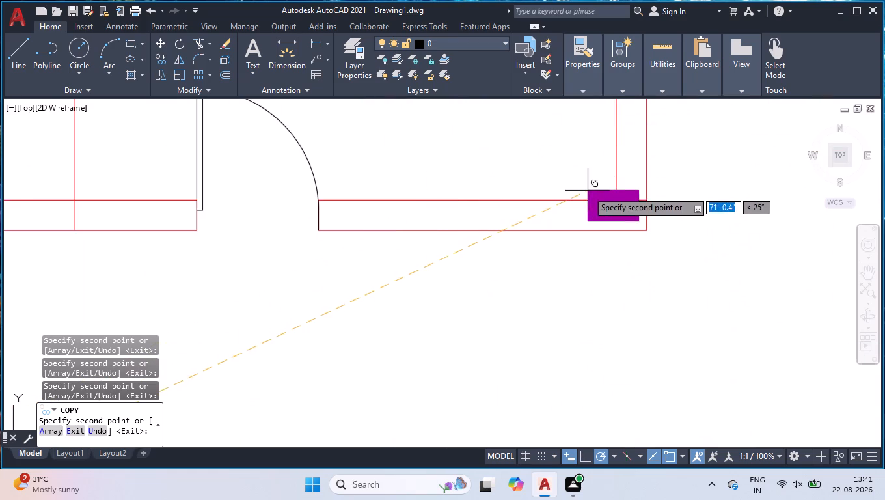
scroll(588, 192, "up", 3)
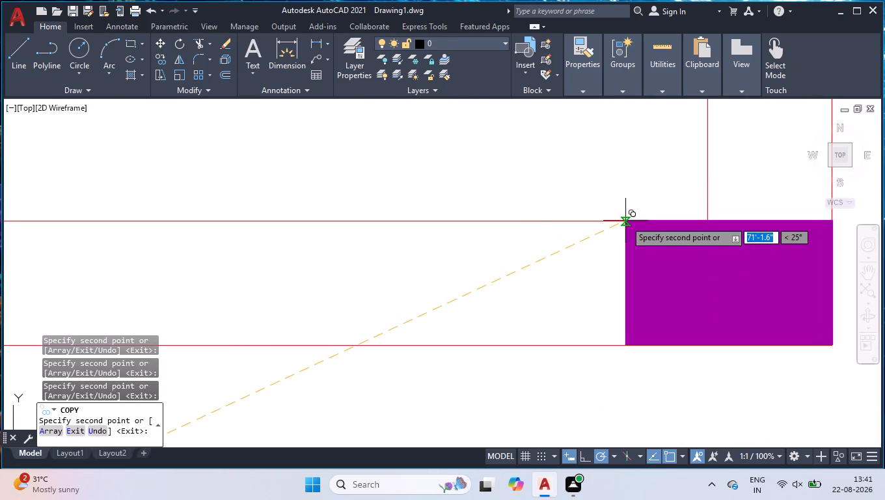
left_click(625, 220)
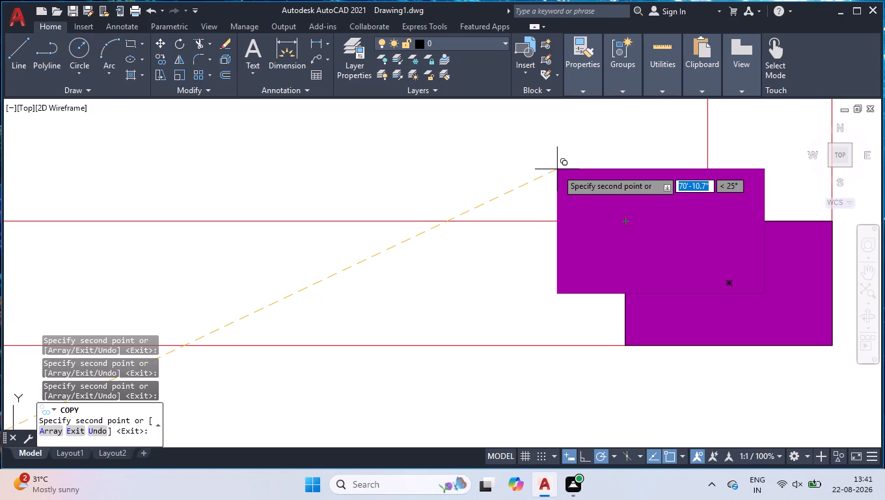
Place a copy at the boundary wall's southwest corner, starting midway between the west wall's two faces and flush with the south wall's upper edge.
scroll(547, 234, "down", 5)
scroll(523, 288, "down", 4)
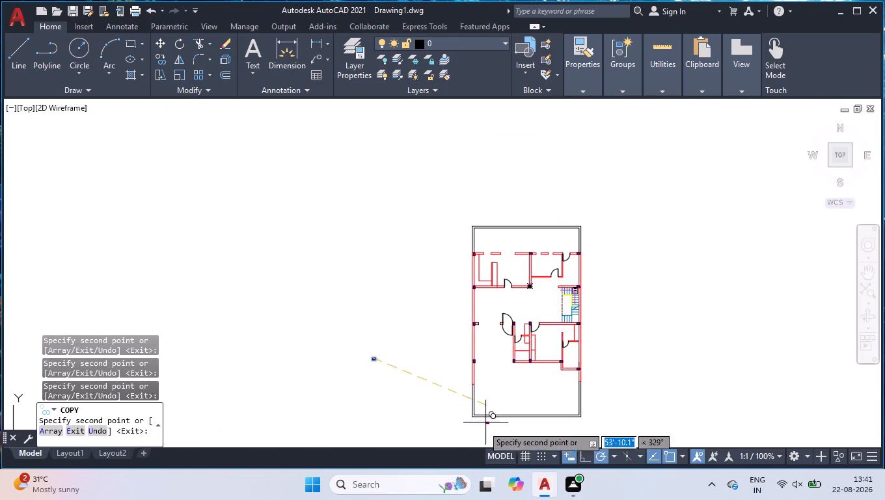
scroll(483, 426, "up", 7)
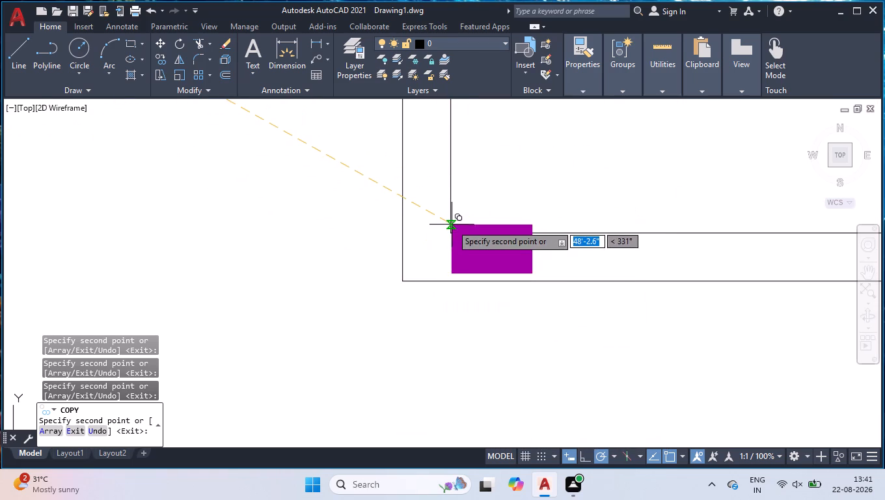
type("M2P")
key("Return")
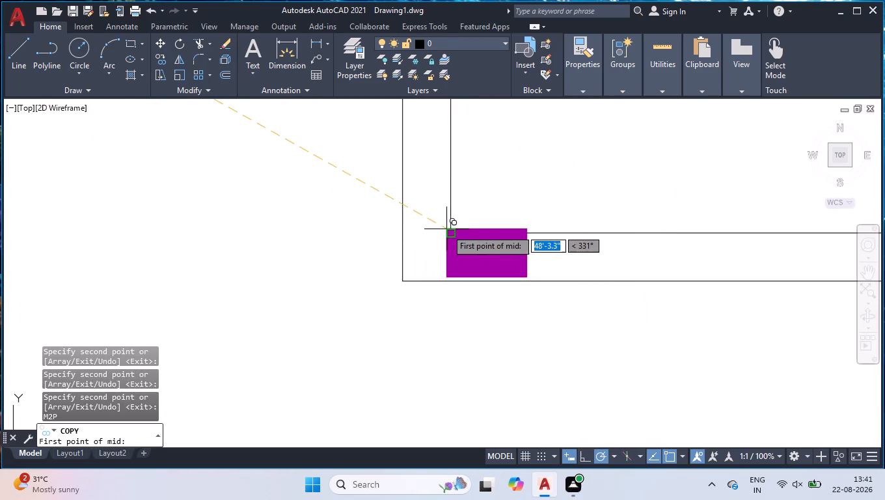
left_click(404, 234)
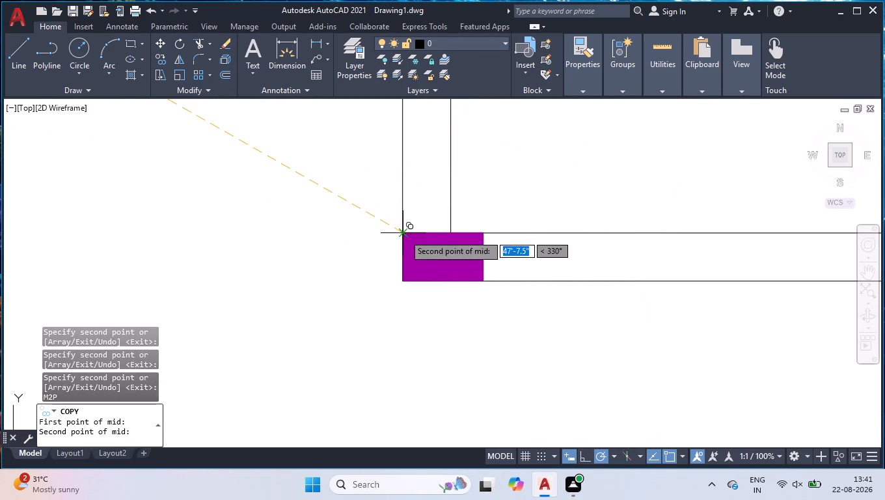
left_click(448, 233)
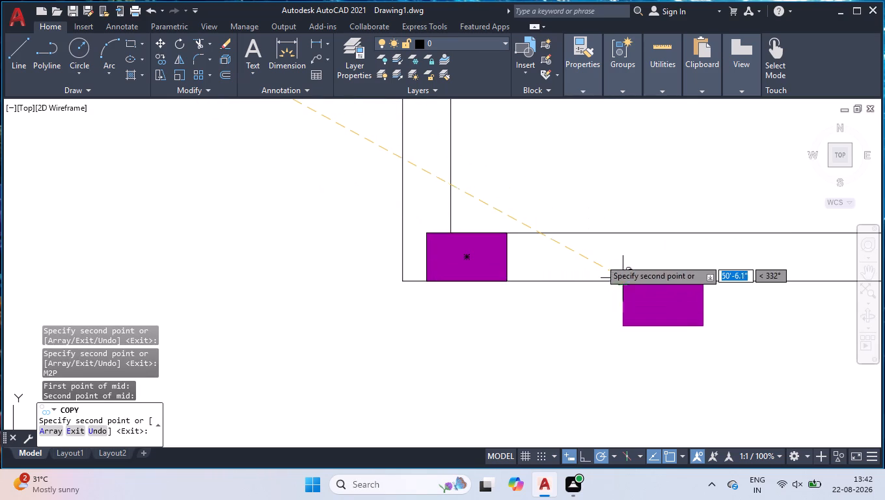
Place a copy on the south boundary wall's inner edge, aligned below the west face of the toilet's lower-left column, and finish copying.
scroll(590, 253, "down", 7)
scroll(629, 210, "up", 3)
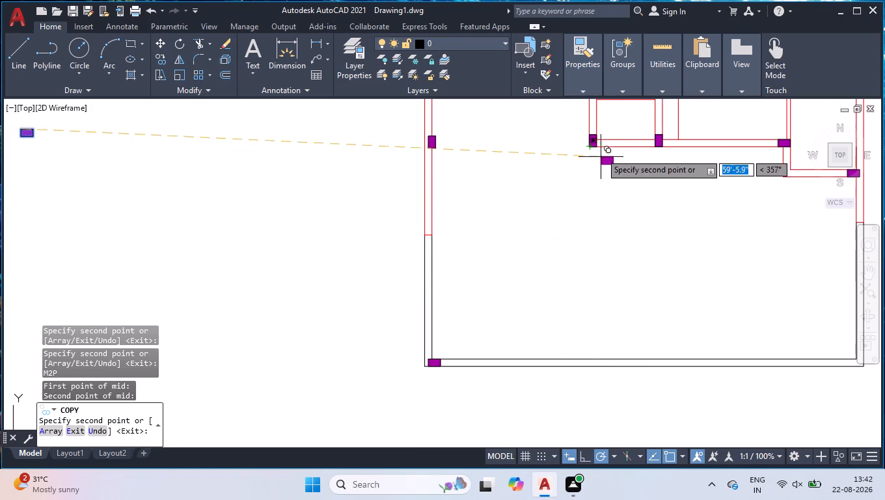
scroll(600, 144, "up", 2)
scroll(585, 276, "down", 1)
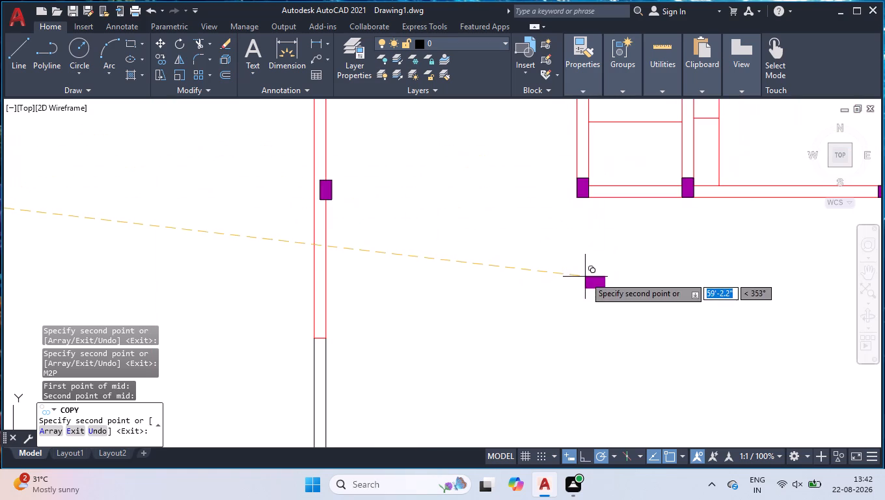
scroll(575, 335, "down", 2)
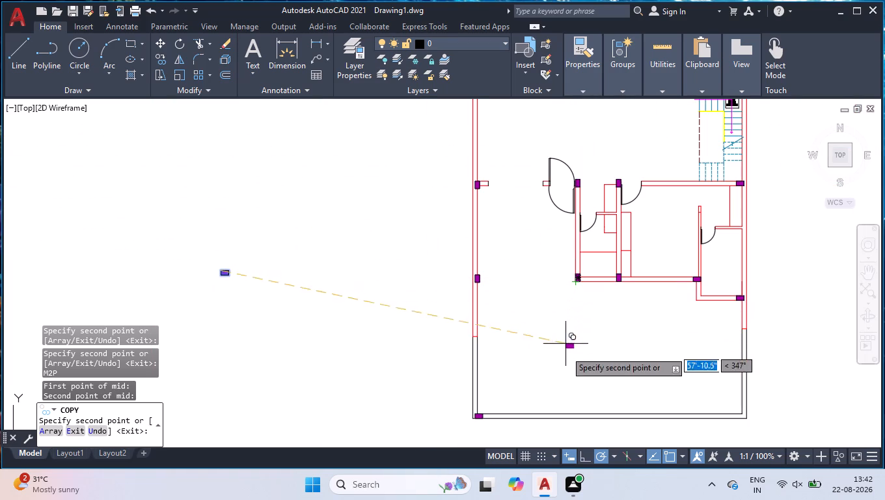
left_click(576, 412)
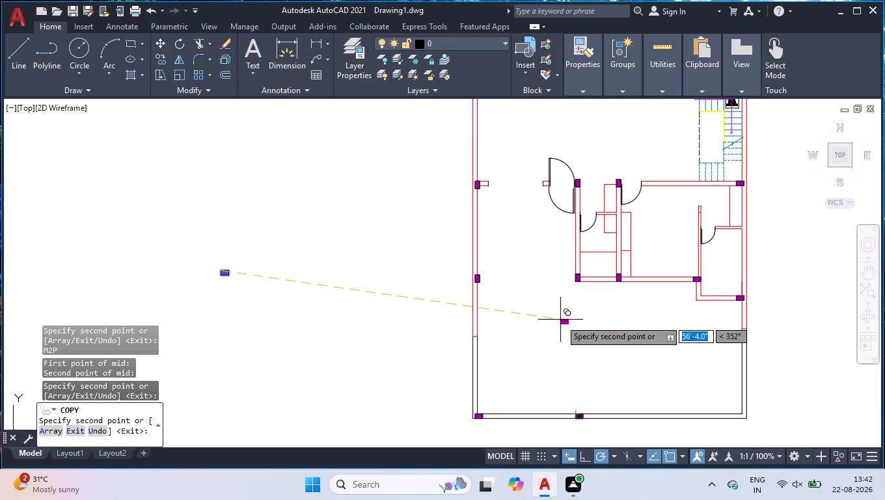
key("Return")
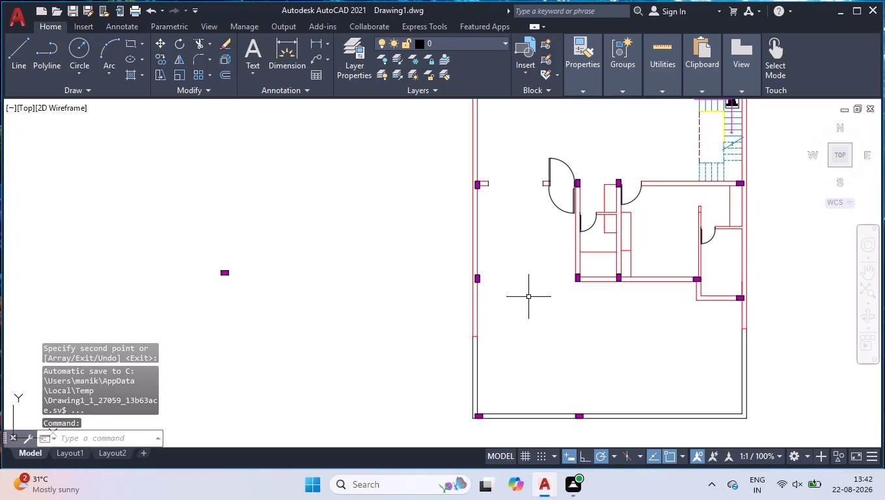
Draw a 9" by 9" rectangle in the empty space west of the floor plan.
scroll(461, 305, "down", 2)
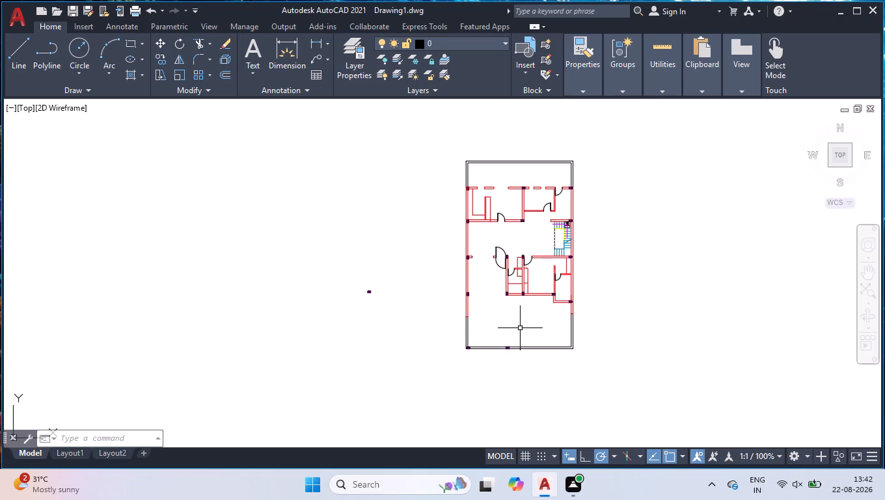
scroll(464, 292, "down", 2)
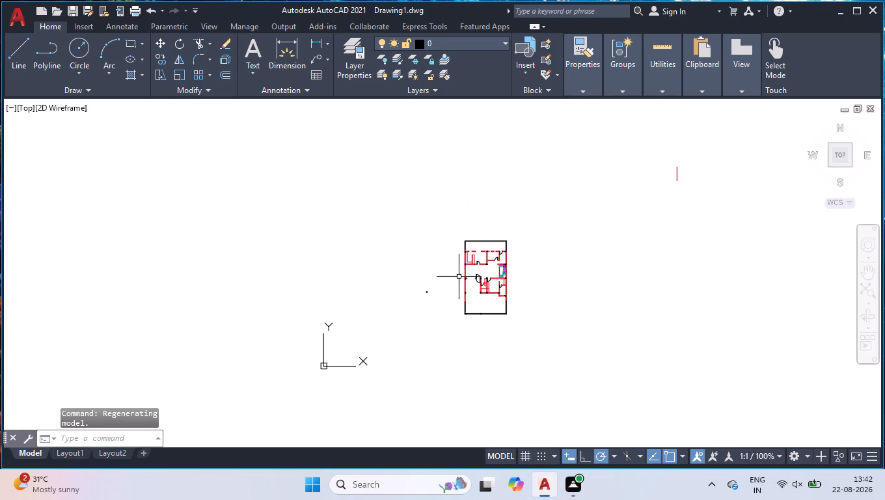
scroll(452, 289, "up", 3)
scroll(324, 178, "up", 2)
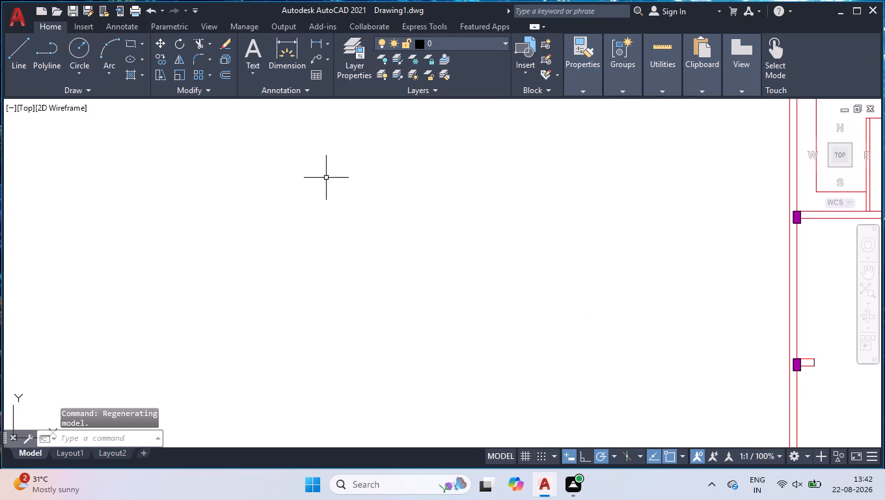
type("REC")
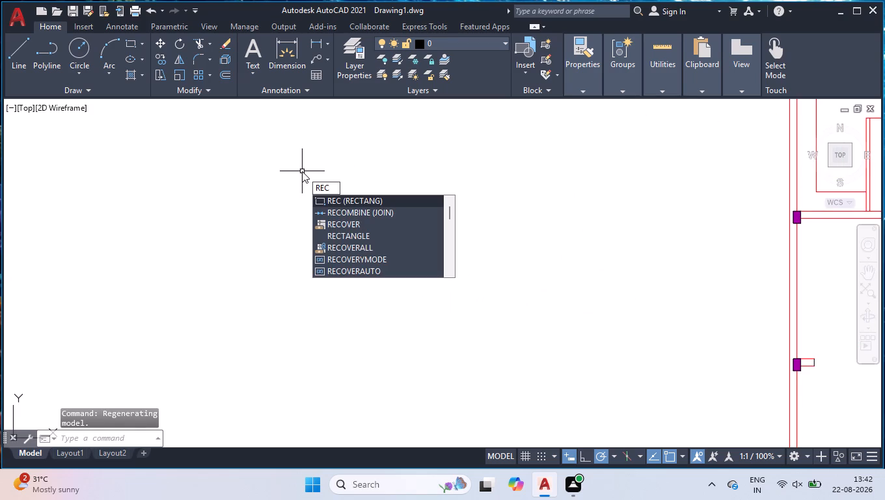
key("Return")
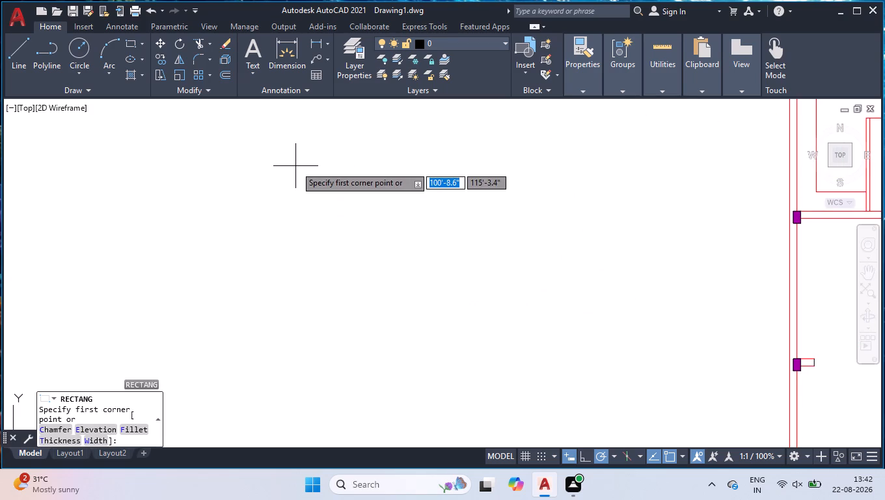
left_click(295, 166)
key("d")
key("Return")
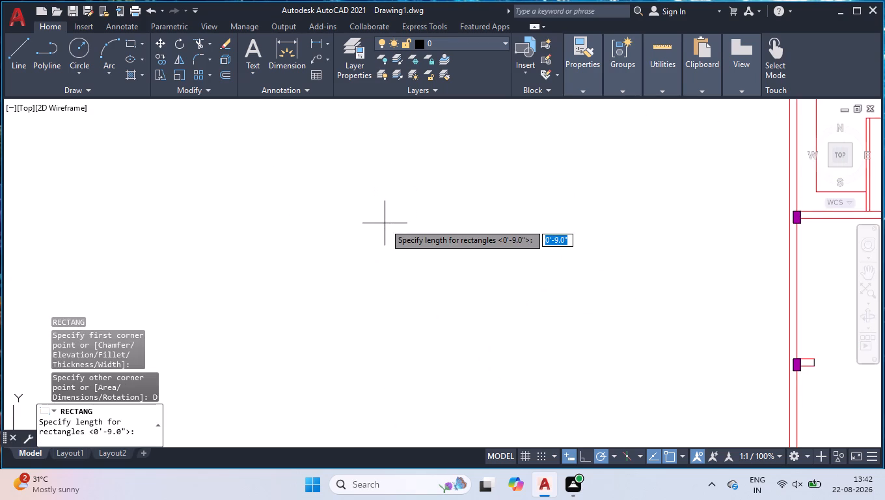
key("9")
key("Return")
key("9")
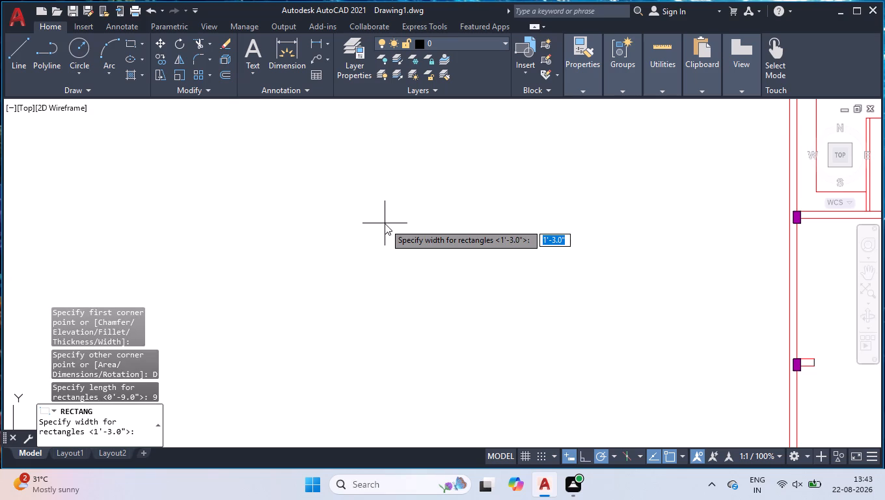
key("Return")
left_click(388, 223)
Fill the 9" square with a solid hatch in colour 212.
scroll(288, 157, "up", 4)
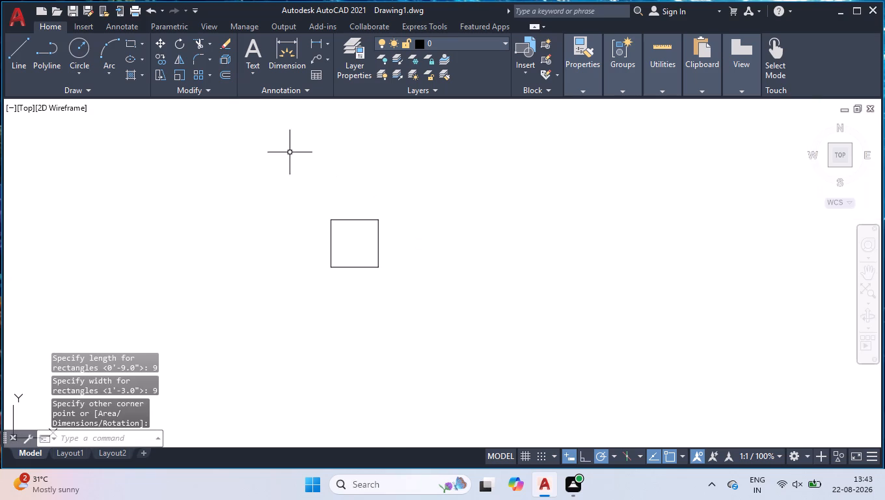
left_click(125, 79)
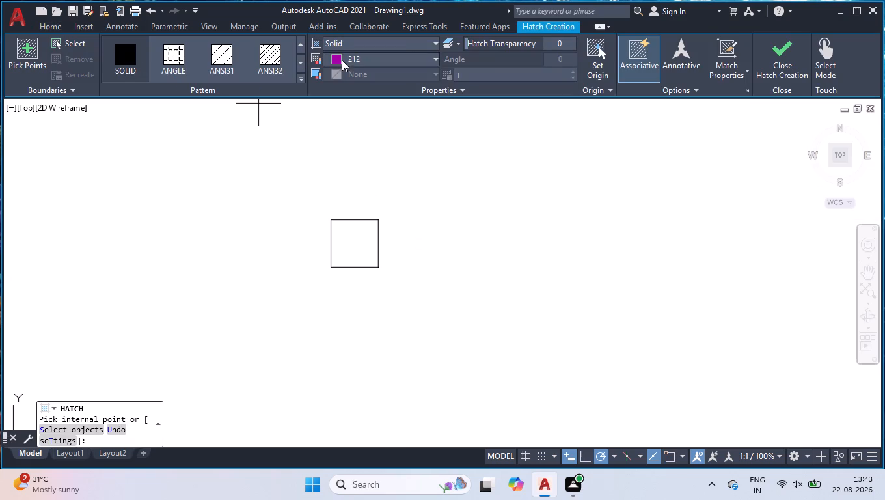
left_click(344, 61)
left_click(323, 234)
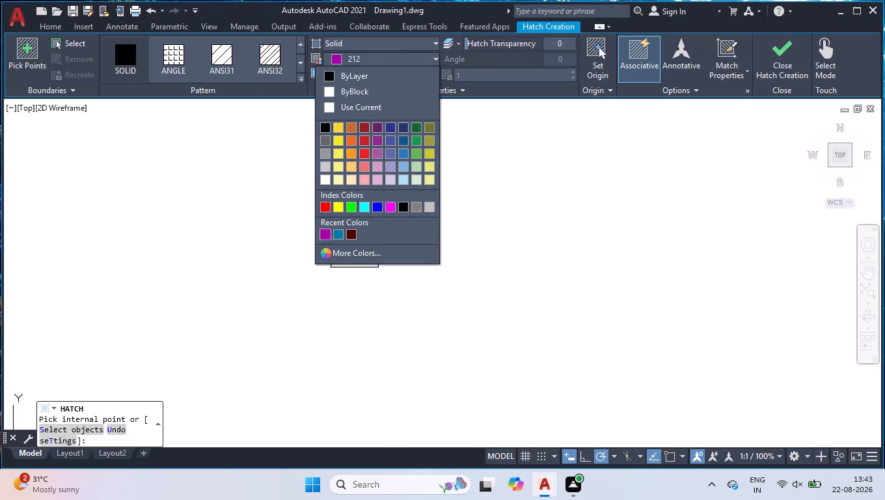
left_click(349, 247)
key("Return")
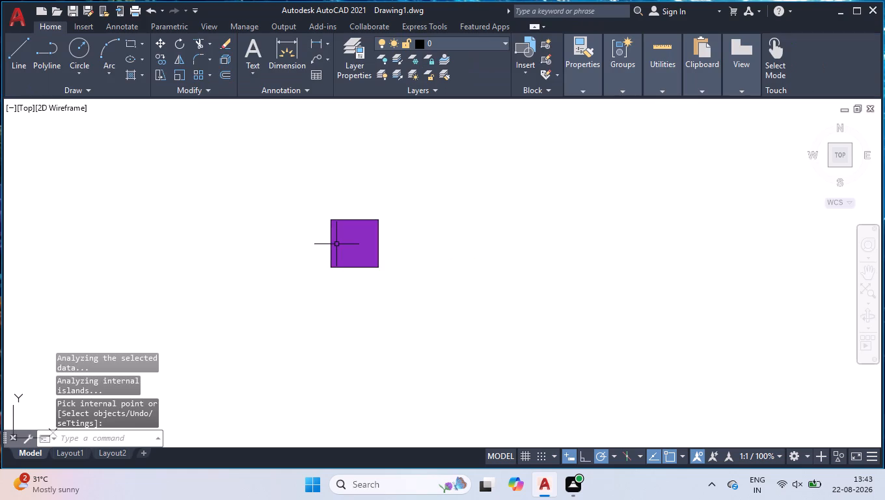
Copy the filled 9" square by its upper-right corner to where the northwest room's thin partition's east face meets the south wall's upper edge.
left_click_drag(395, 187, 396, 195)
left_click(362, 312)
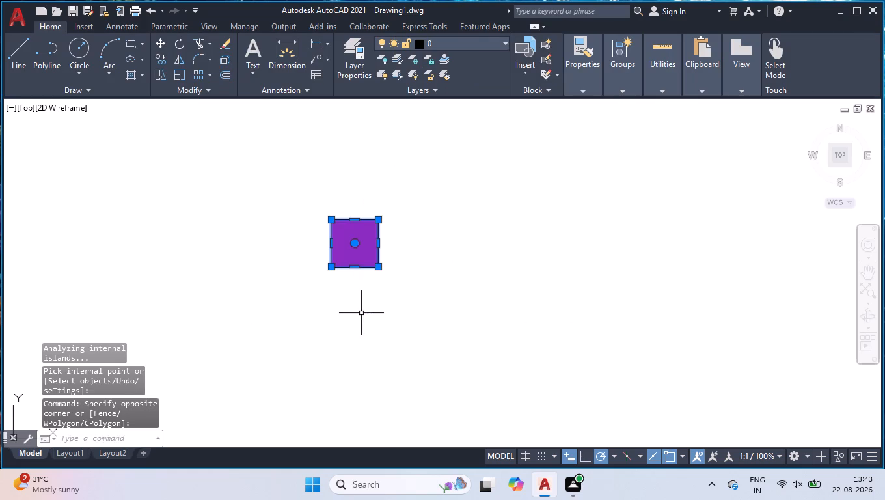
type("COP")
key("Return")
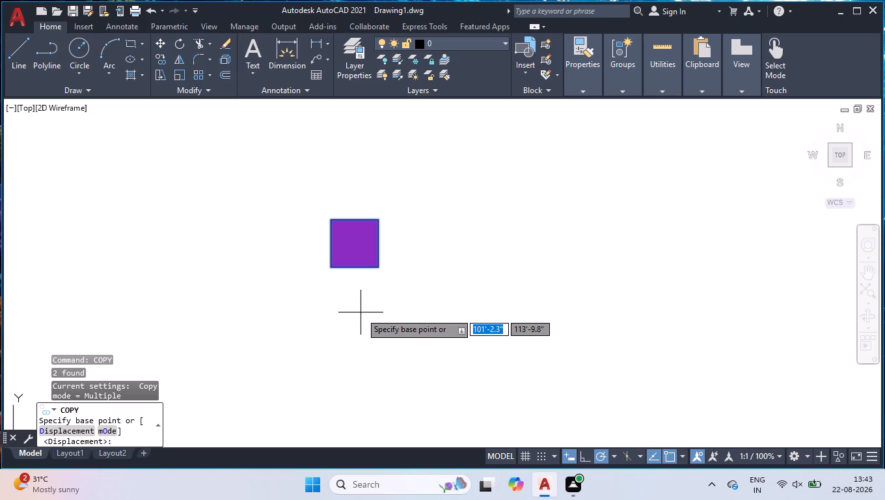
left_click(379, 221)
scroll(400, 352, "down", 6)
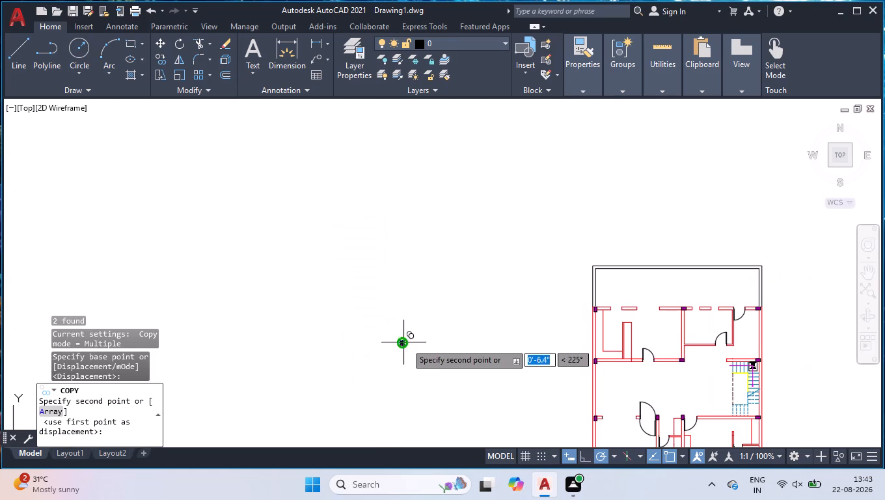
scroll(644, 364, "up", 5)
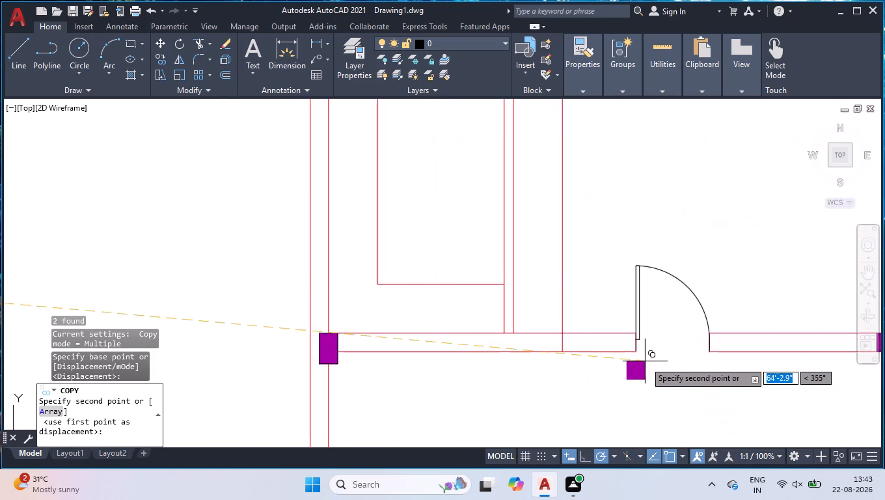
left_click(433, 316)
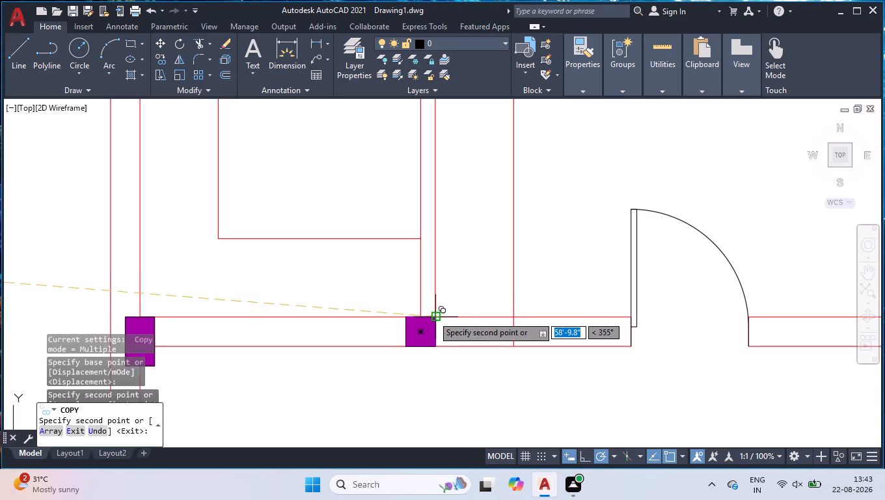
Place a copy at the west end of the short wall piece between the northwest room's two north openings, flush with its upper edge.
scroll(433, 266, "down", 3)
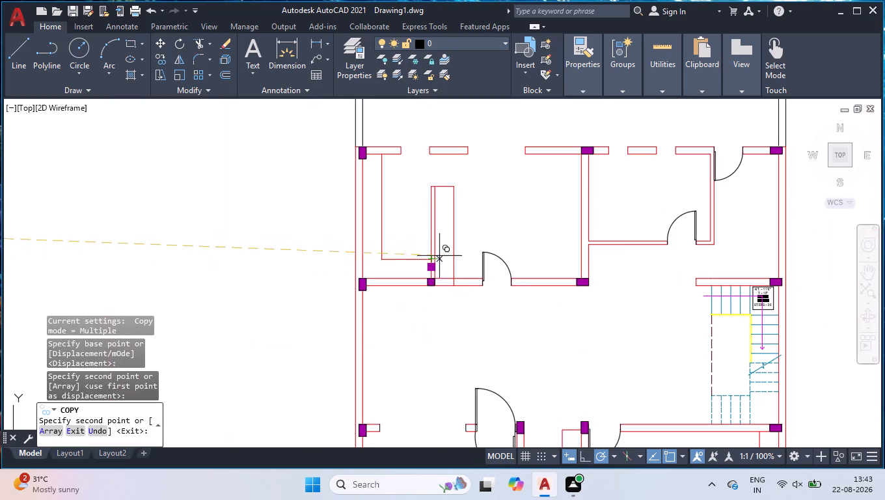
scroll(439, 227, "down", 3)
scroll(436, 202, "up", 2)
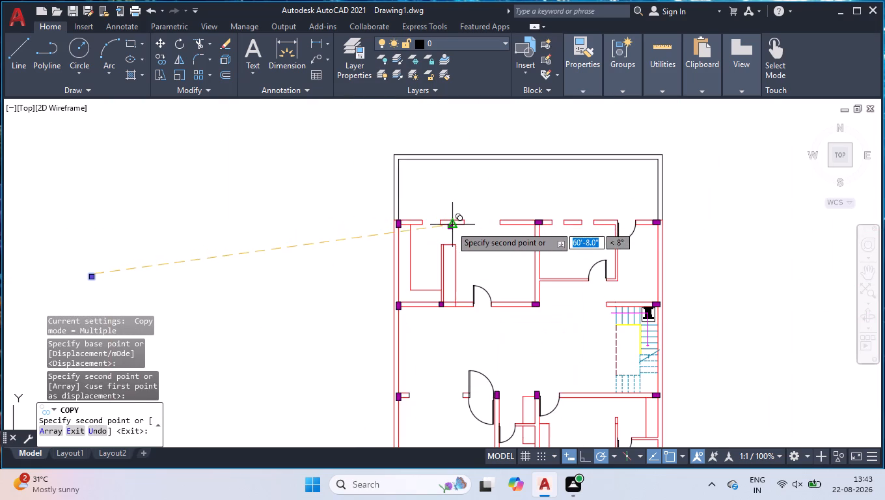
scroll(448, 227, "up", 4)
scroll(444, 238, "down", 2)
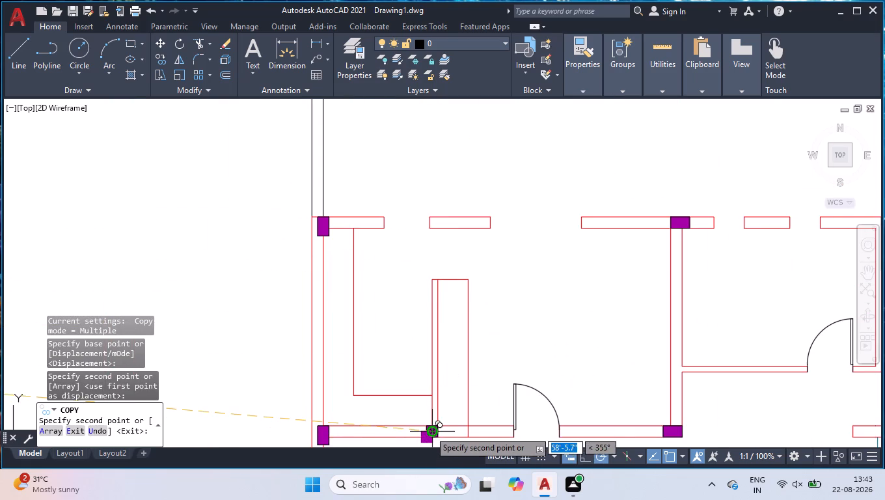
scroll(441, 217, "up", 3)
left_click(438, 215)
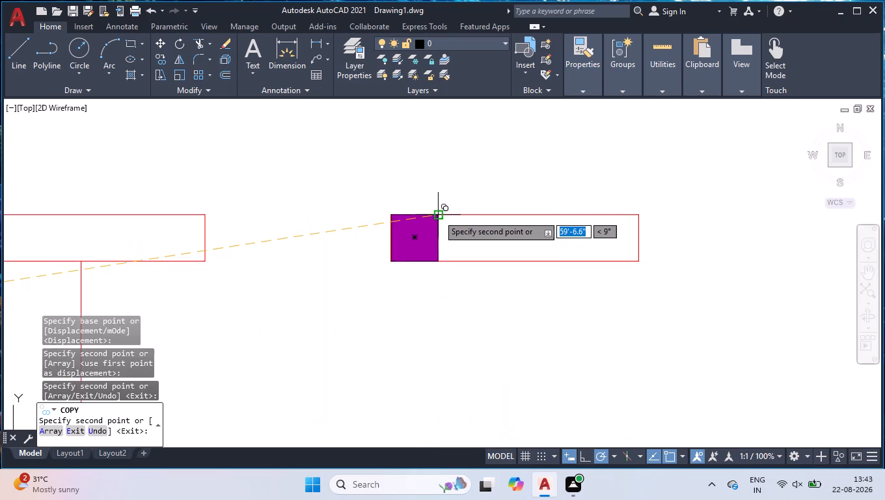
Place a copy within the south boundary wall, about 4'-2" west of the column below the toilet, and finish copying.
scroll(465, 275, "down", 7)
scroll(469, 434, "up", 1)
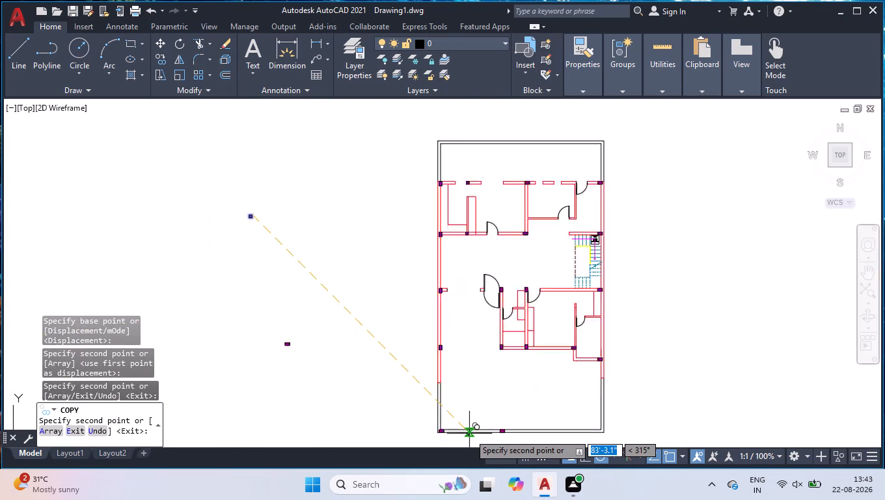
scroll(469, 434, "up", 1)
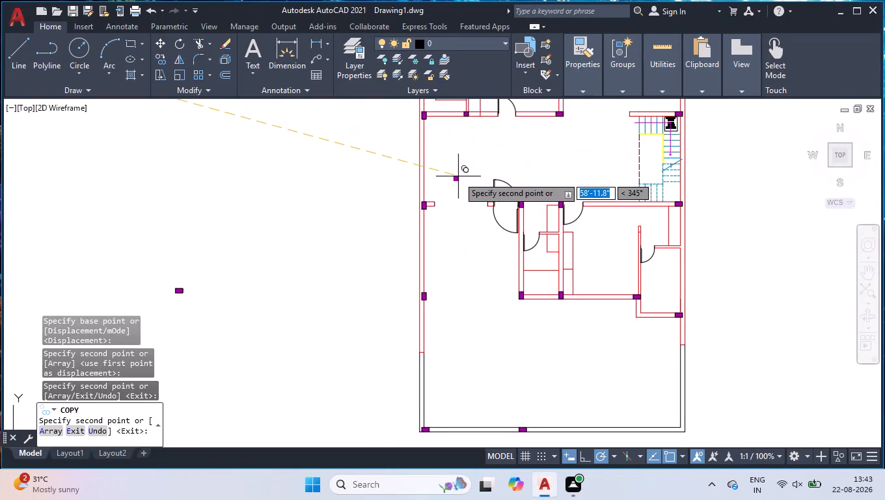
scroll(508, 428, "up", 4)
scroll(497, 327, "down", 3)
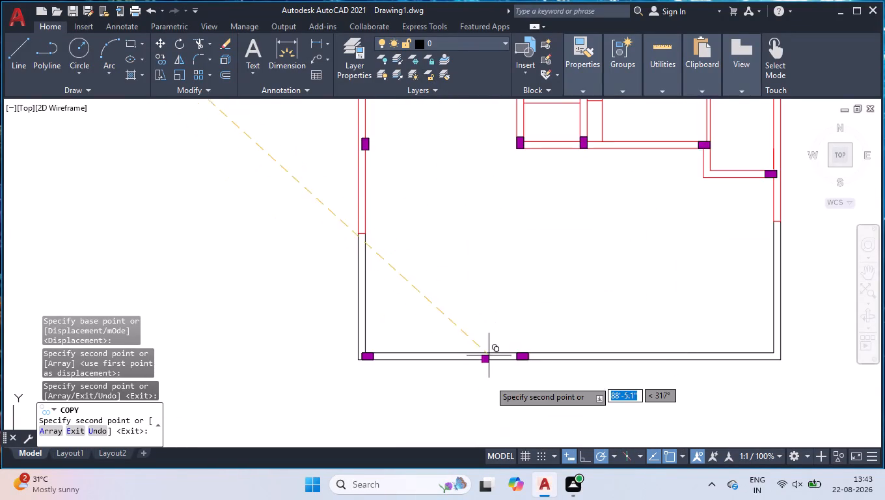
scroll(489, 382, "up", 4)
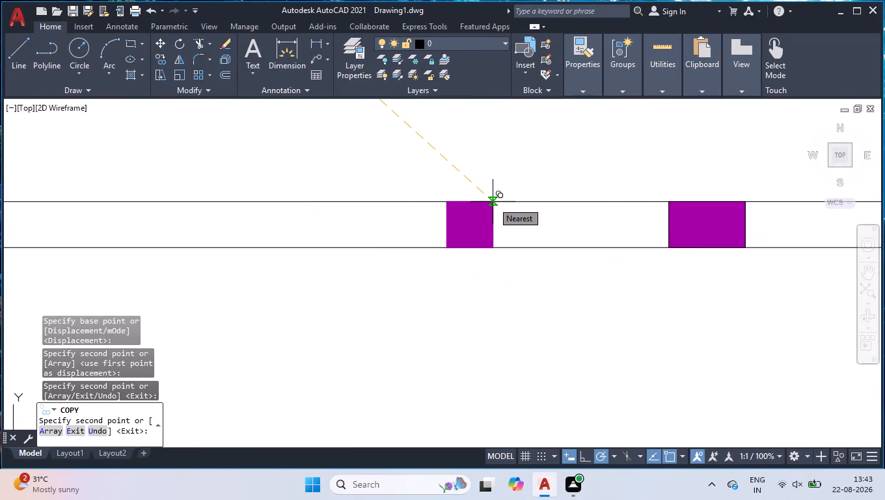
left_click(413, 202)
key("Return")
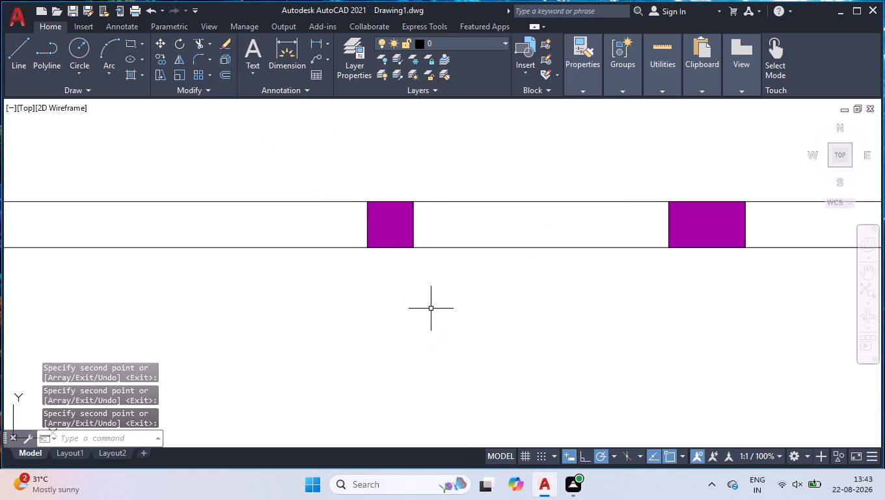
Measure the gap between the two neighbouring south boundary wall columns with a temporary linear dimension, and delete the dimension.
type("DLI")
key("Return")
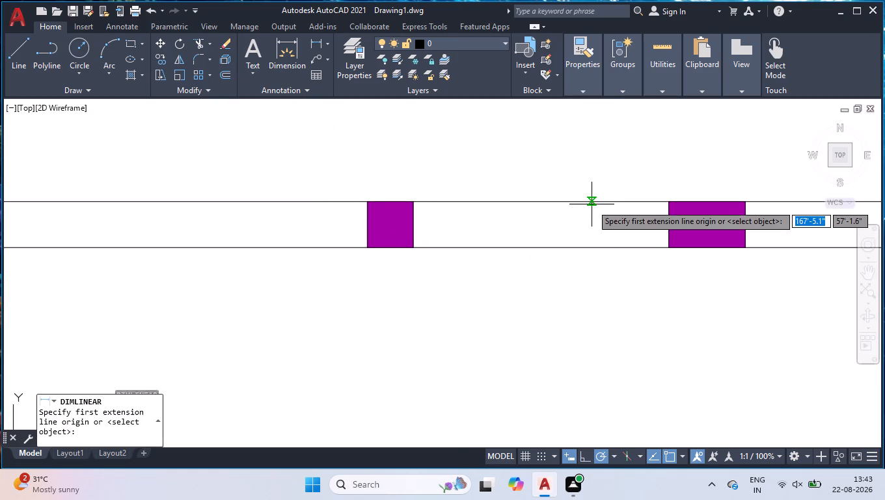
left_click(410, 246)
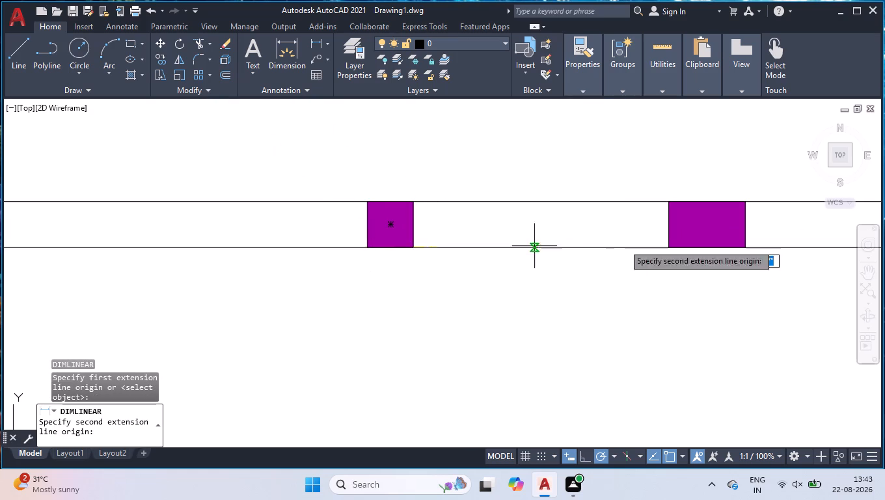
left_click(665, 245)
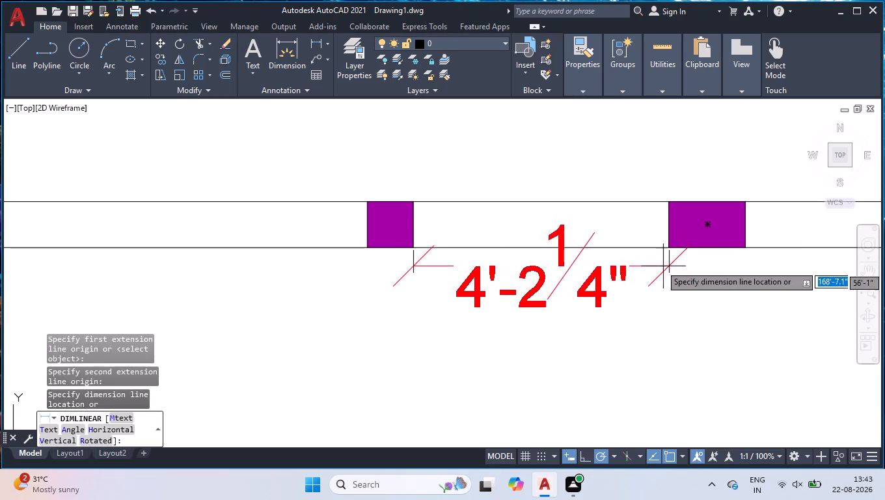
left_click(672, 279)
left_click(673, 288)
left_click(532, 289)
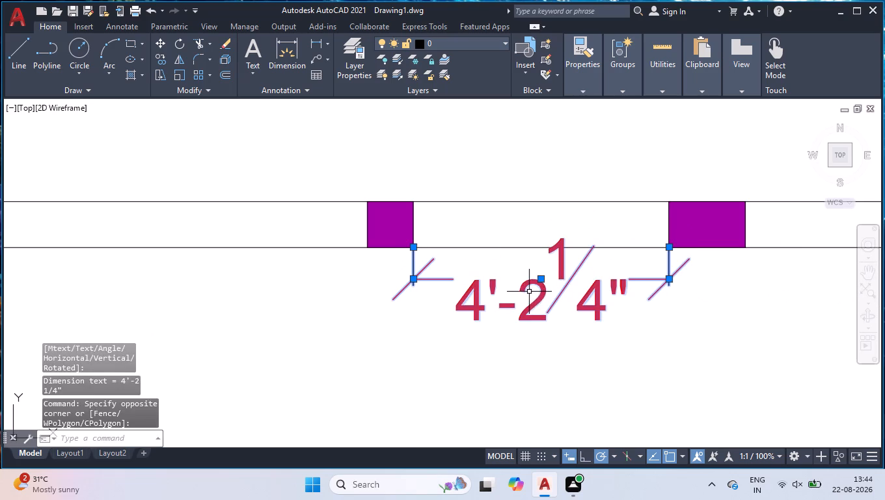
key("Delete")
Erase the stray red line northeast of the plan and the two loose filled template columns west of it.
scroll(544, 368, "down", 4)
scroll(582, 321, "down", 2)
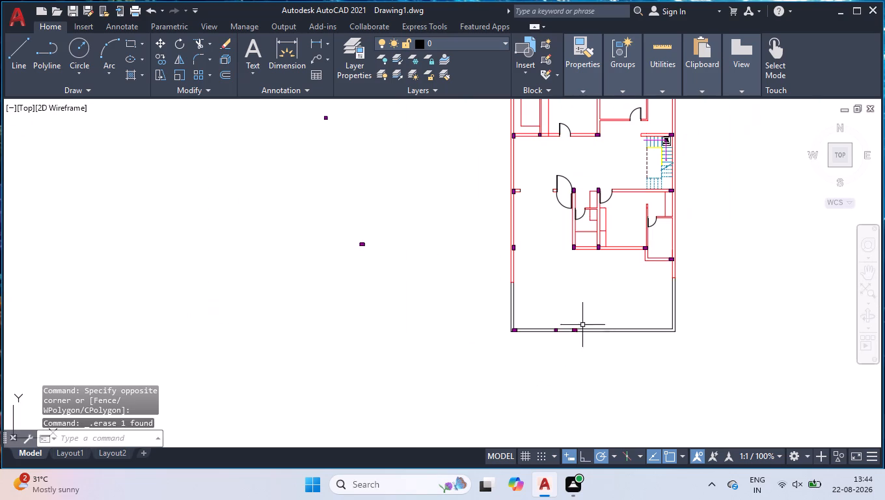
scroll(395, 250, "down", 3)
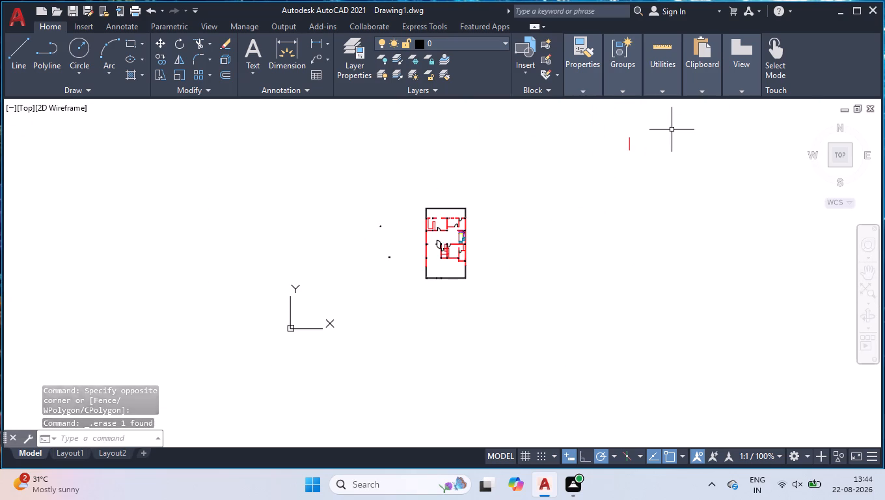
left_click(672, 130)
left_click(593, 174)
left_click(402, 194)
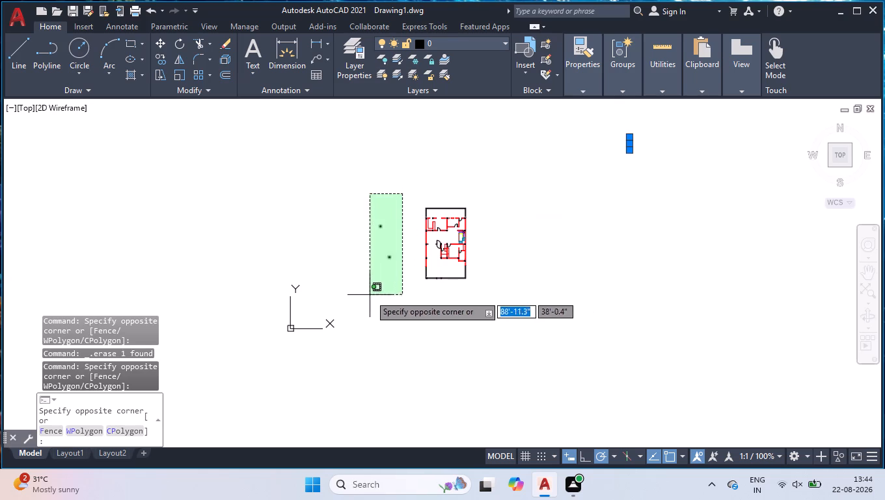
left_click(368, 294)
key("Delete")
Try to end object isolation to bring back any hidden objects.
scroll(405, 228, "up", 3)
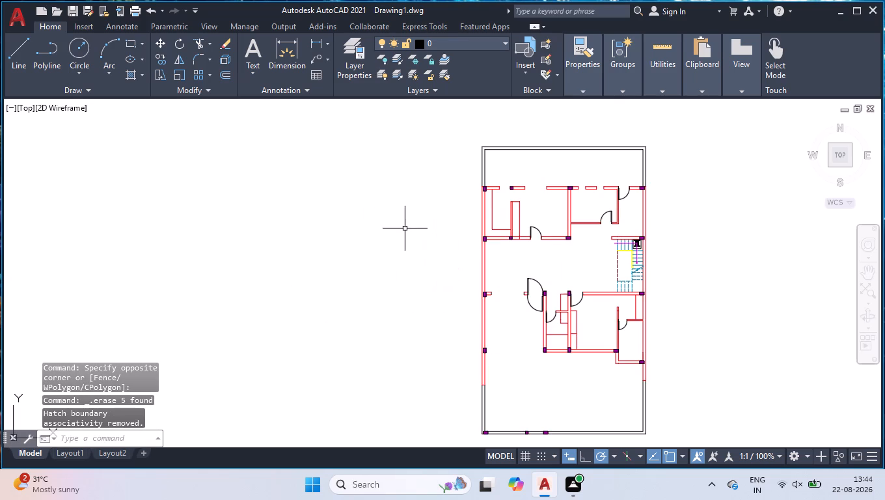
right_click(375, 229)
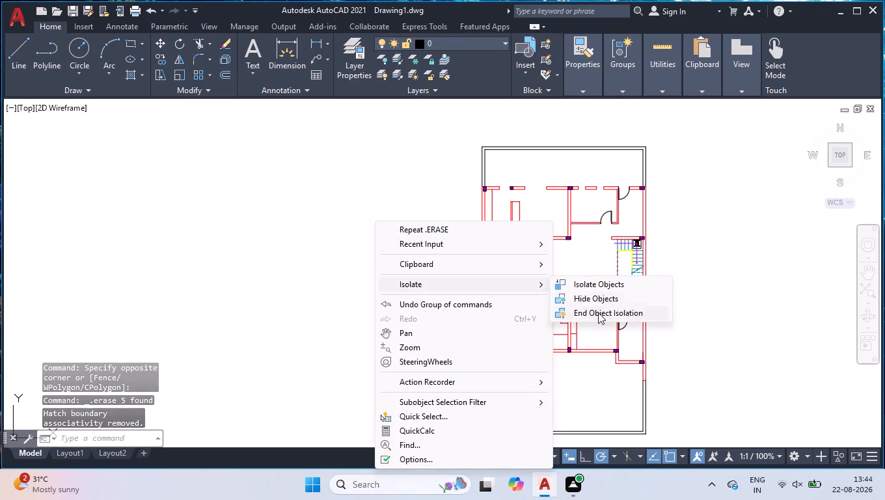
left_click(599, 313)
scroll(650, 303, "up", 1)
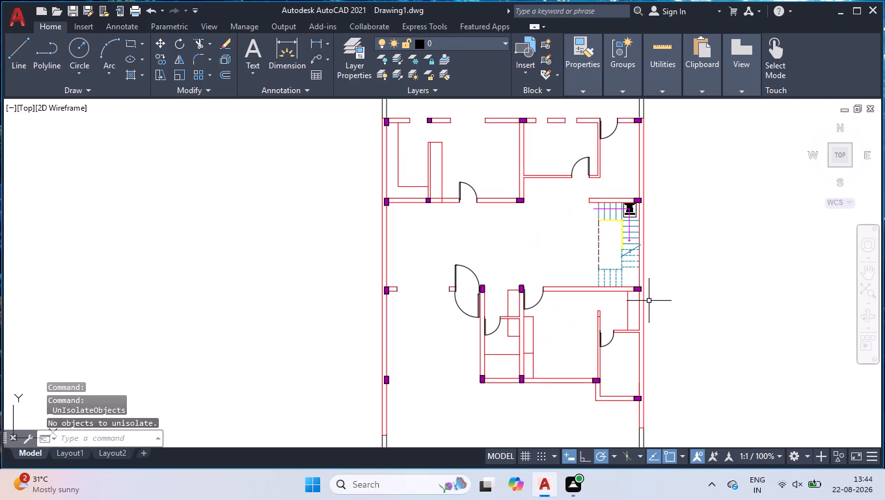
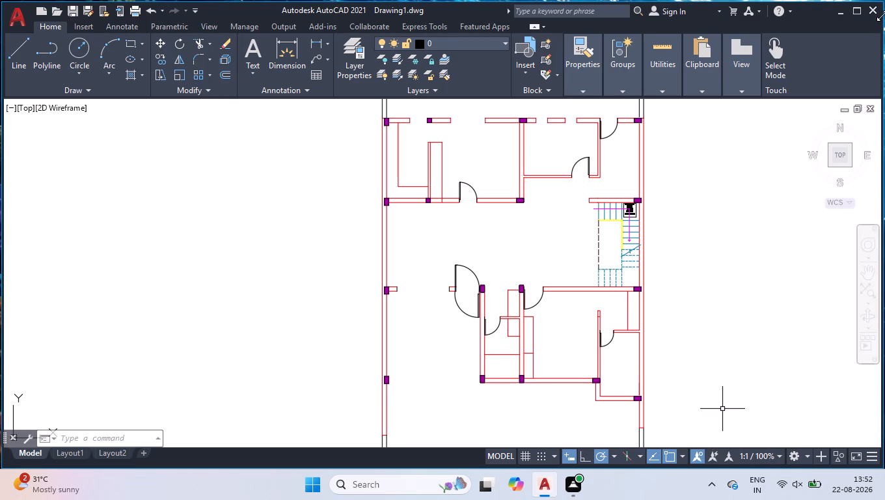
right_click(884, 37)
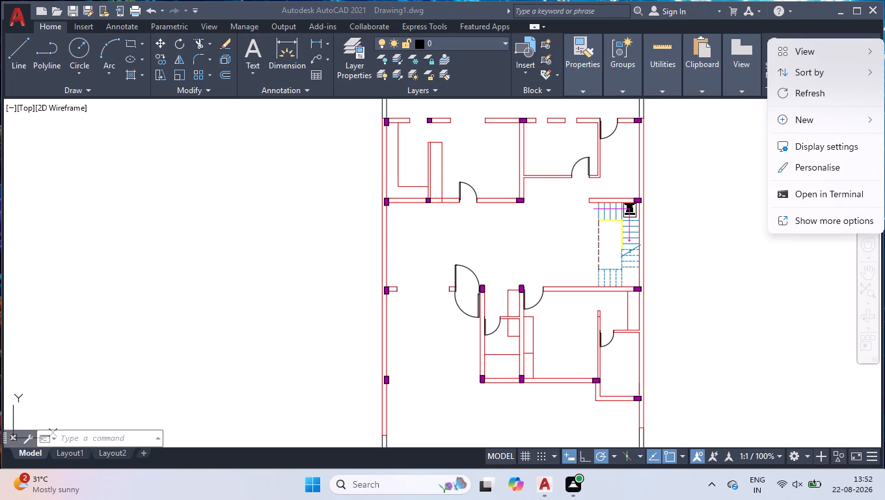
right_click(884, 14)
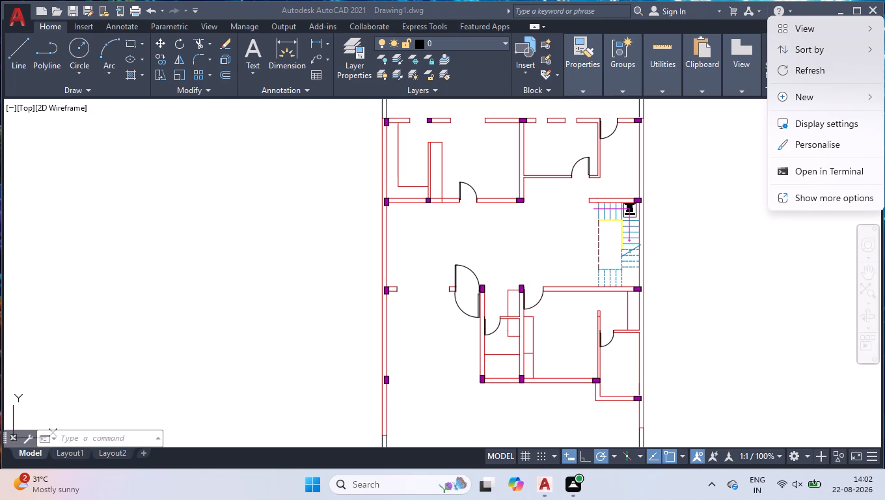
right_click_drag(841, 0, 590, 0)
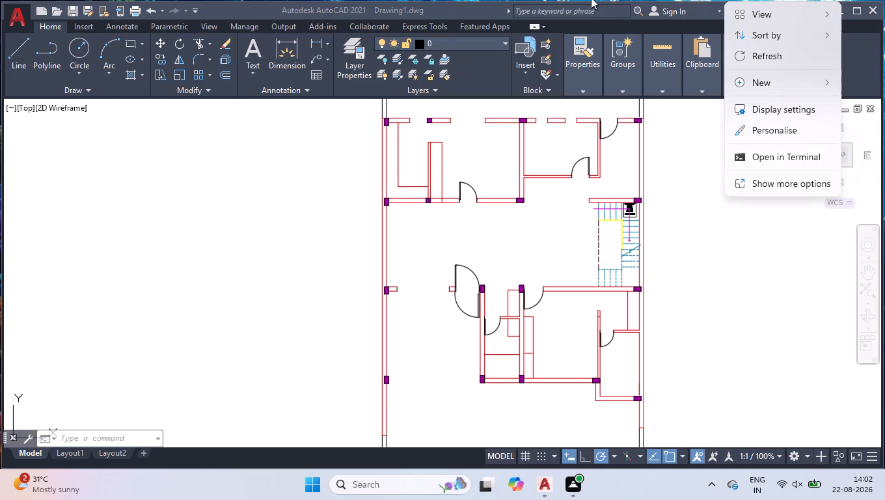
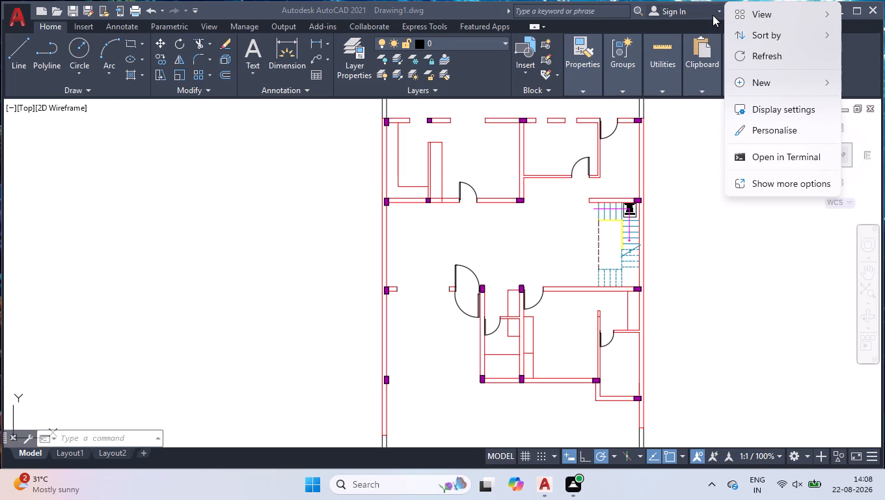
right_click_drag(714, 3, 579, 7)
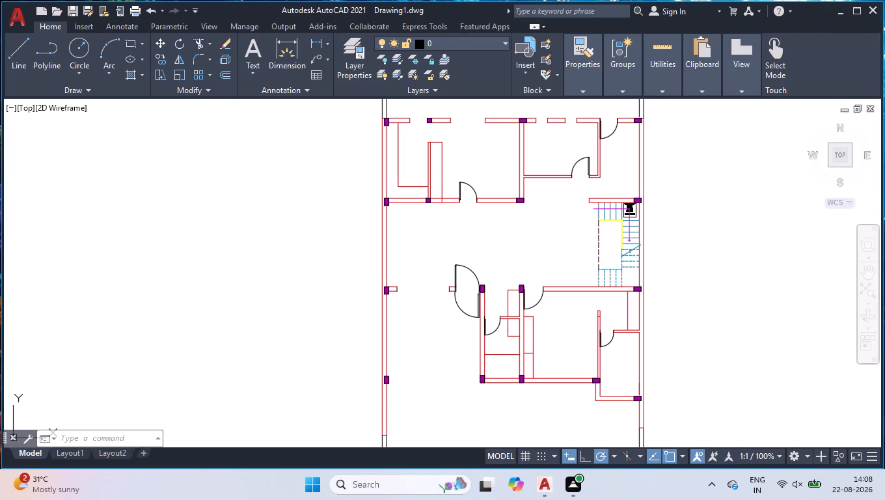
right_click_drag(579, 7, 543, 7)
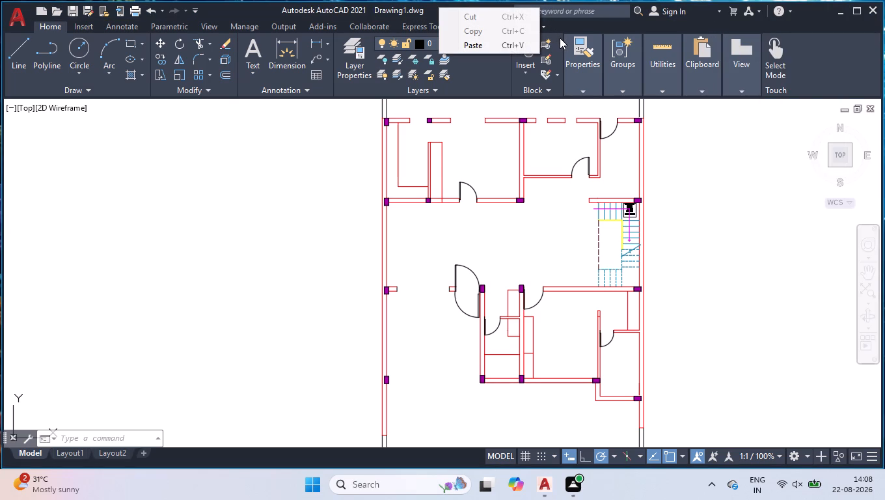
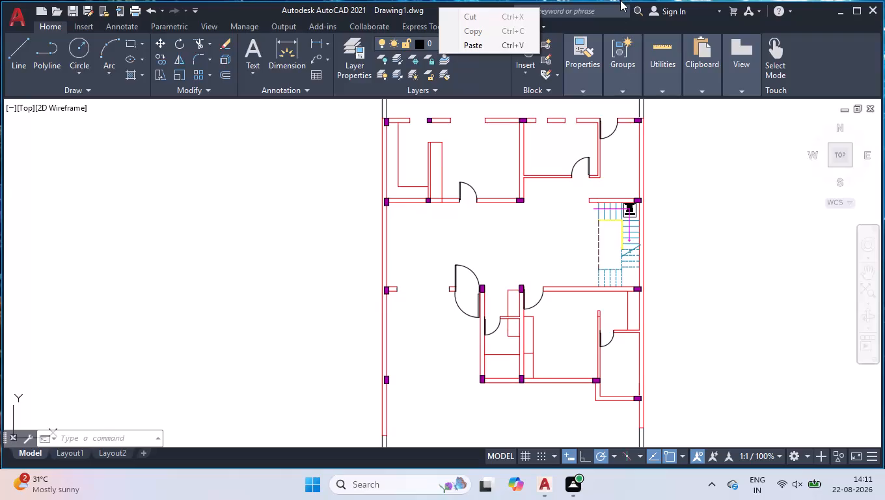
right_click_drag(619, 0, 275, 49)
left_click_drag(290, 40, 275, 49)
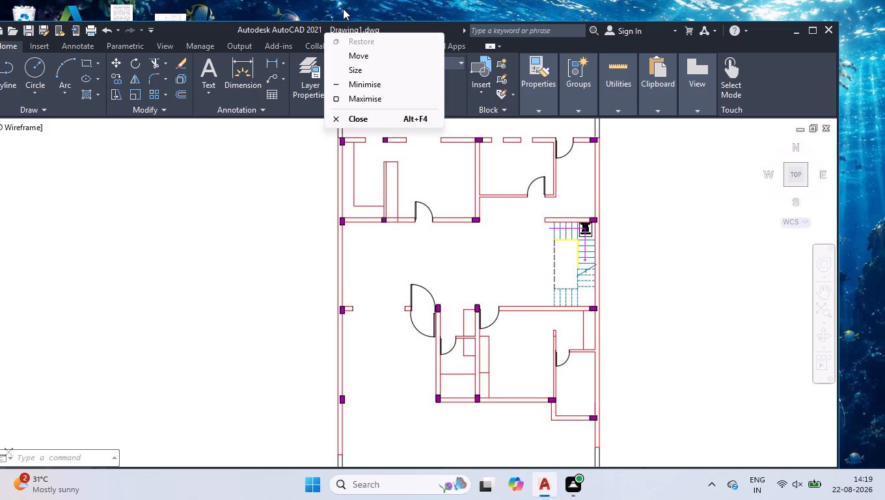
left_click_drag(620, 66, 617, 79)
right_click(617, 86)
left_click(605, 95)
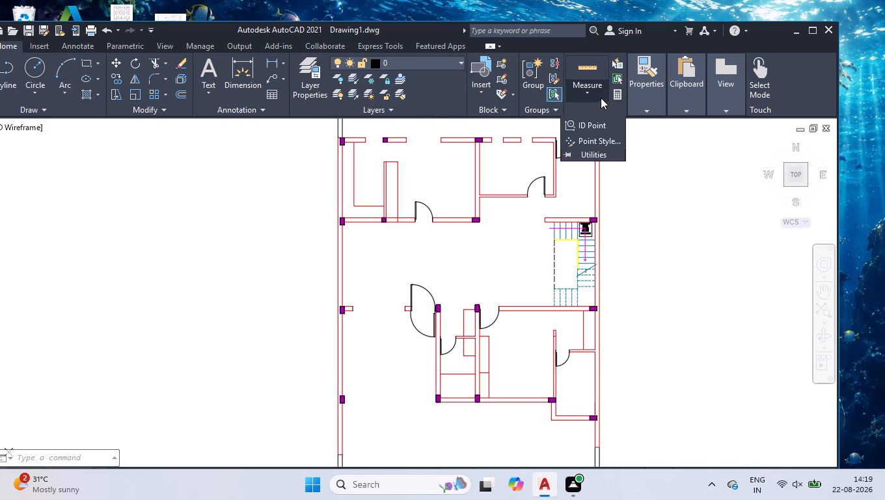
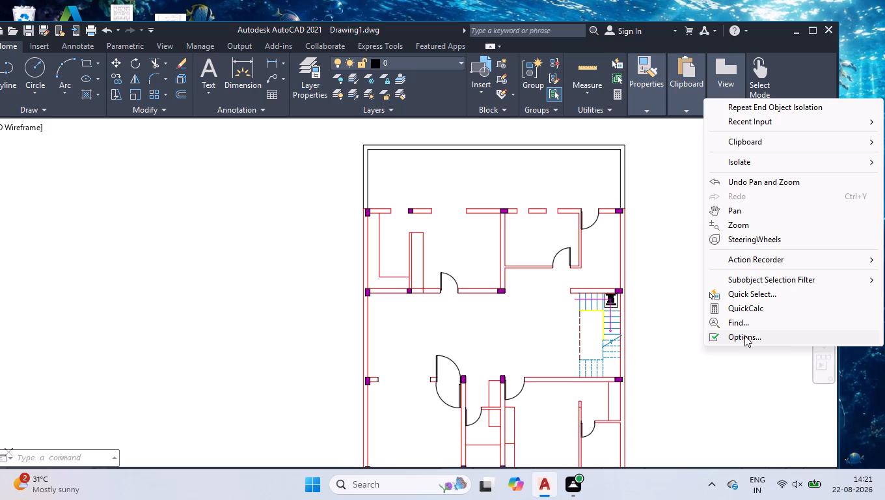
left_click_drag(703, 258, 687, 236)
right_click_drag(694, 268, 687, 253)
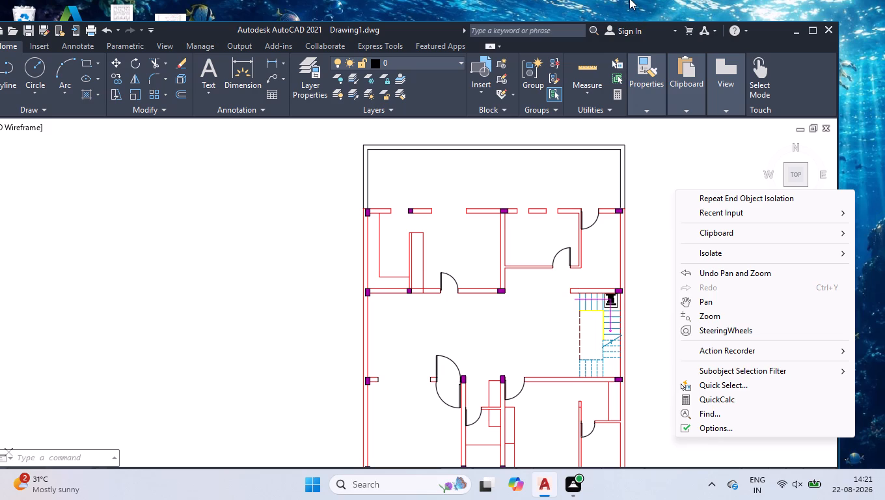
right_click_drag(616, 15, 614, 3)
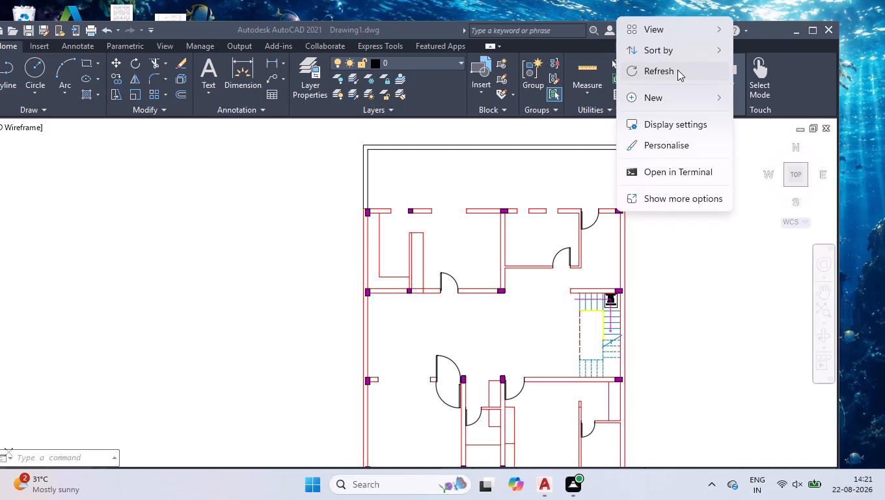
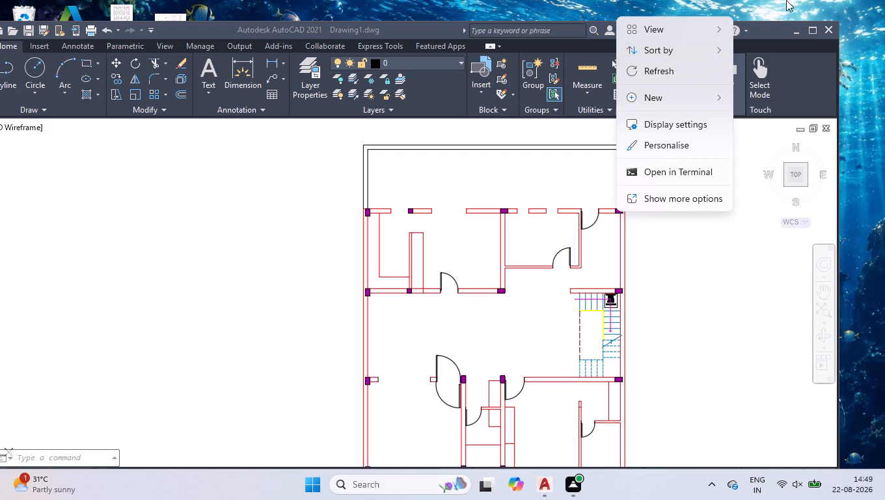
Return from the desktop to AutoCAD and maximize its window showing the Drawing1.dwg floor plan.
left_click(810, 29)
left_click(812, 31)
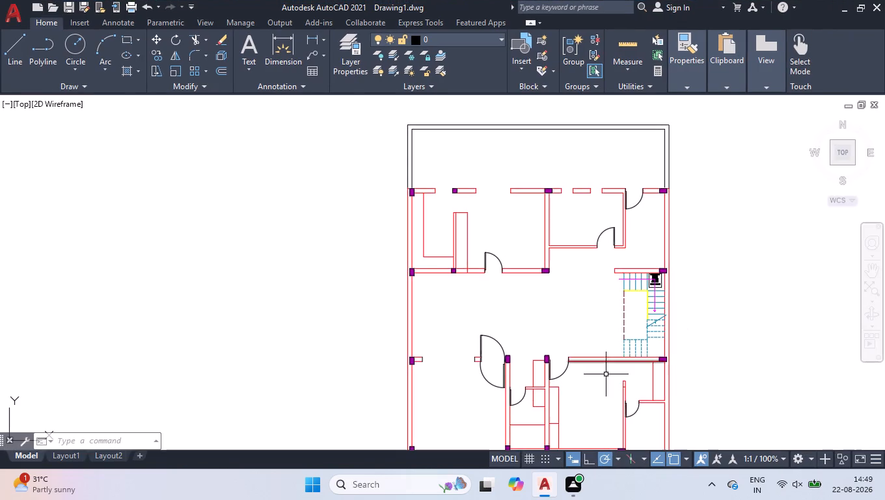
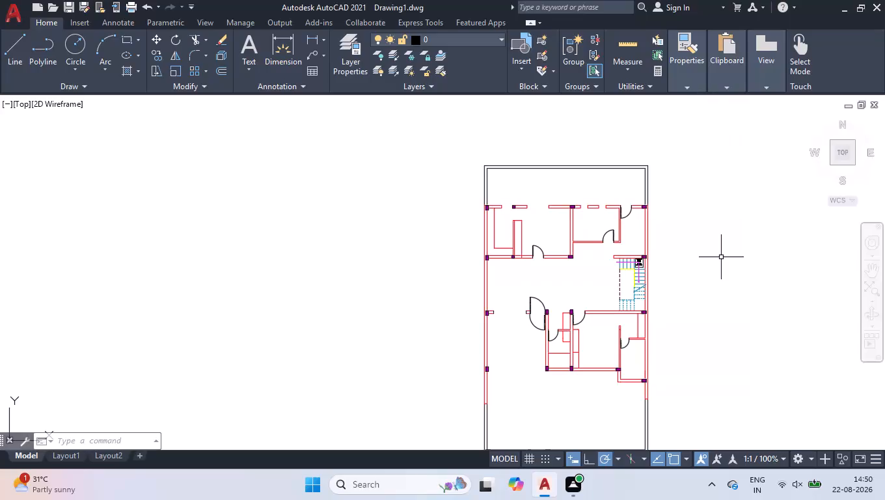
Switch to Clean Screen and fit the whole floor plan in the top view.
key("ctrl+0")
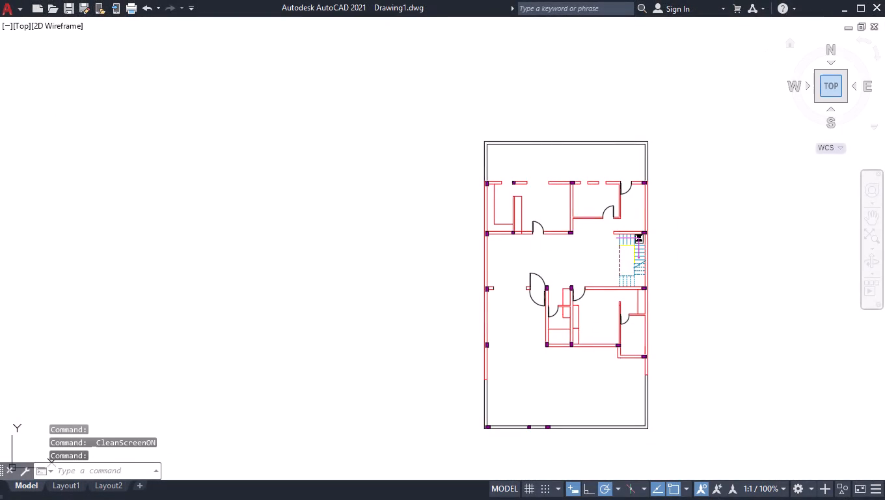
left_click(830, 85)
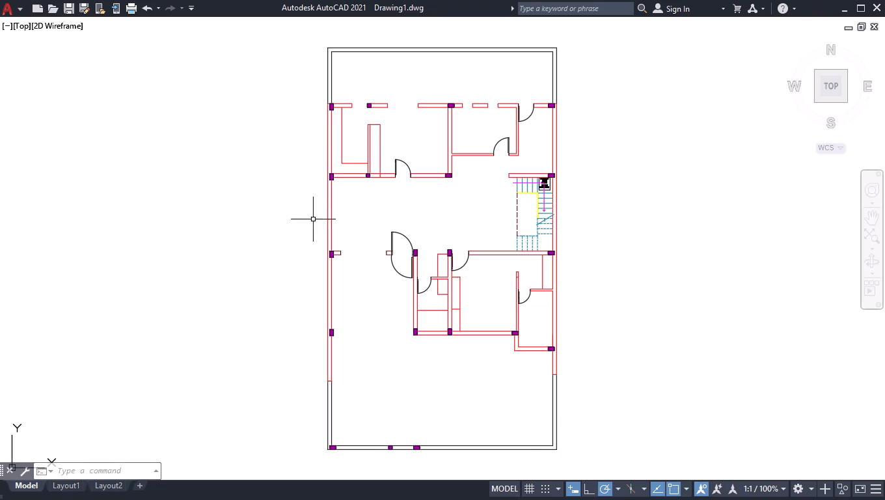
Draw a thin upright rectangle about 3" by 2'-10" against the west face of the partition in the upper-left room.
scroll(381, 125, "up", 2)
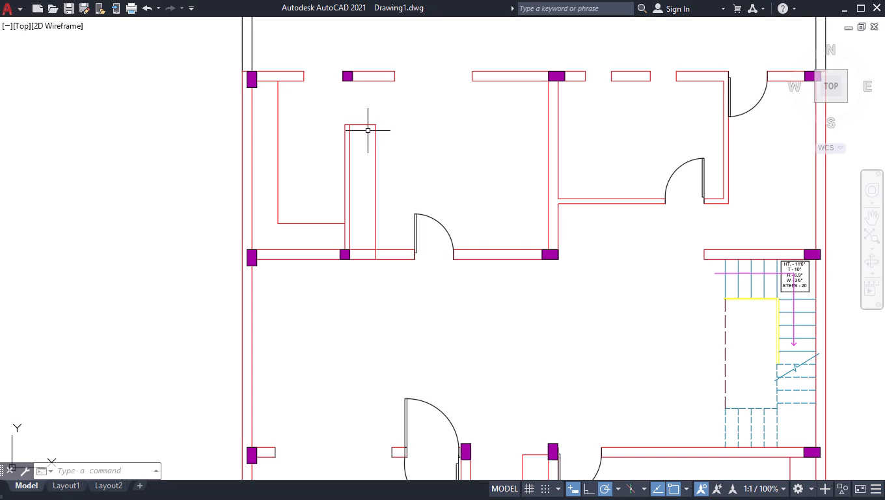
scroll(350, 143, "up", 2)
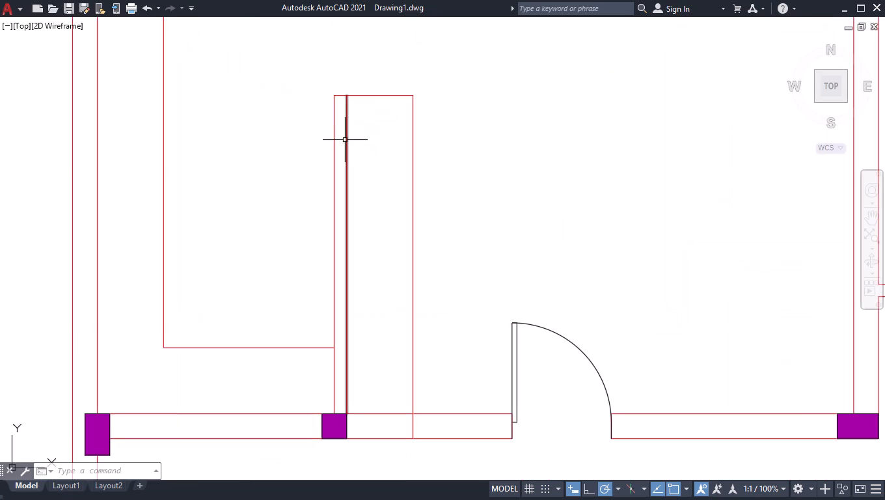
type("REC")
key("Return")
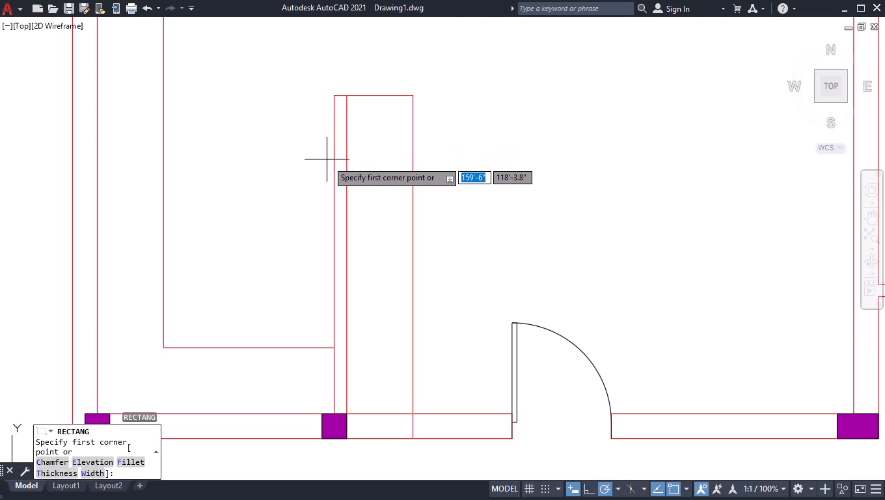
scroll(329, 162, "up", 4)
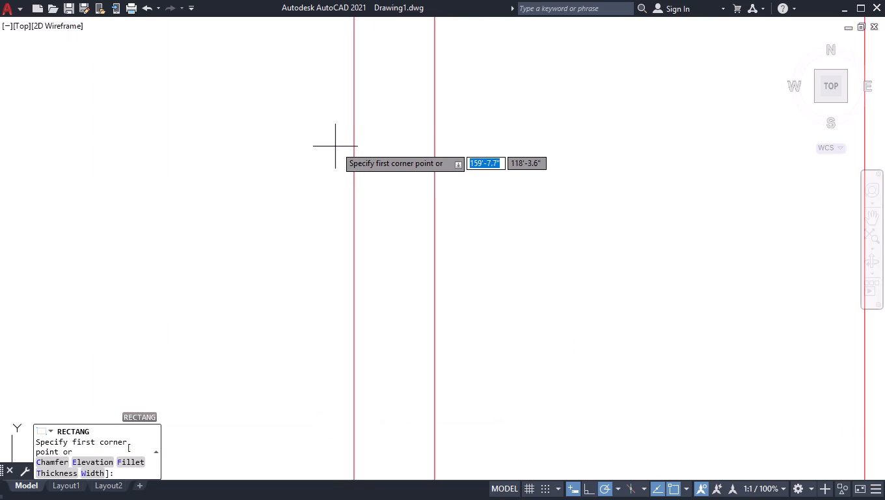
left_click(346, 154)
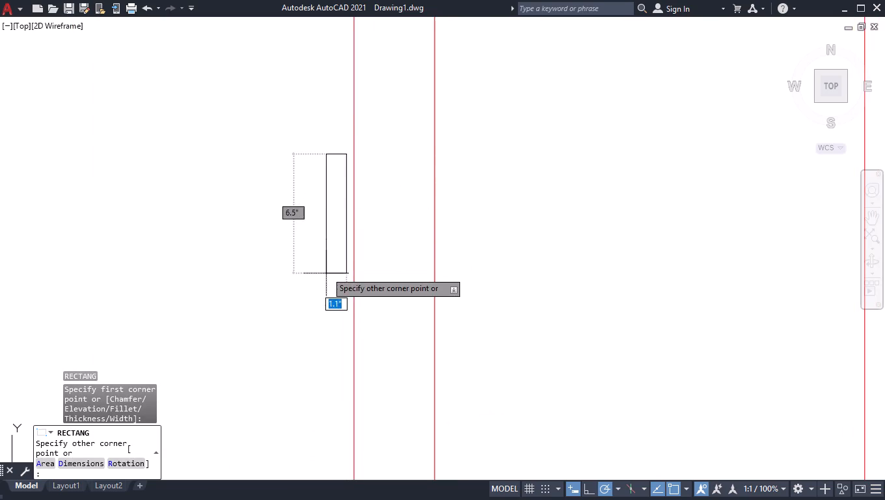
scroll(314, 315, "down", 6)
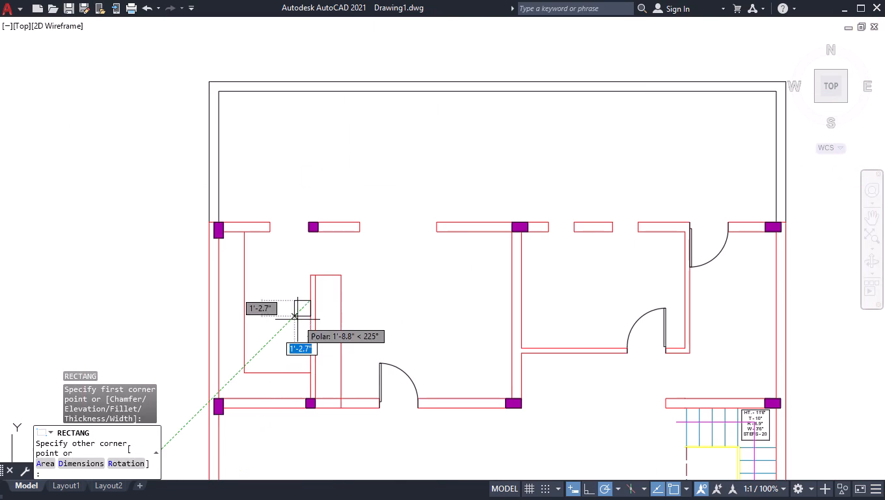
scroll(303, 352, "up", 3)
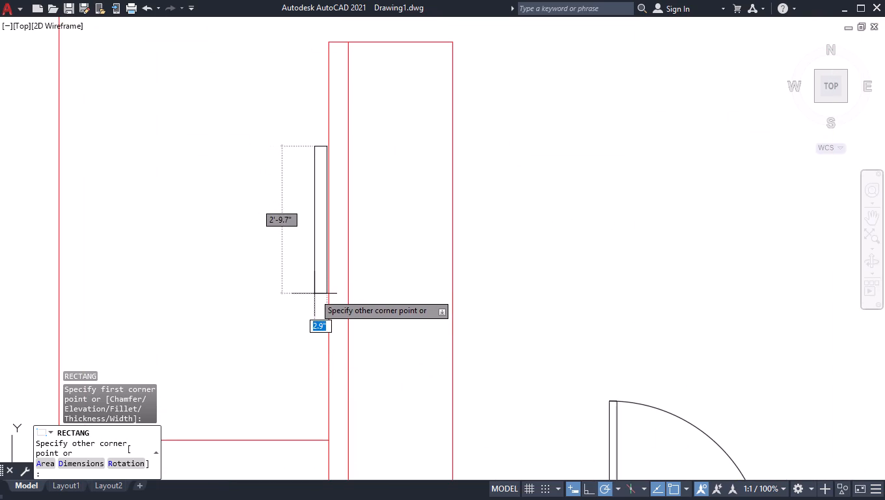
left_click(316, 298)
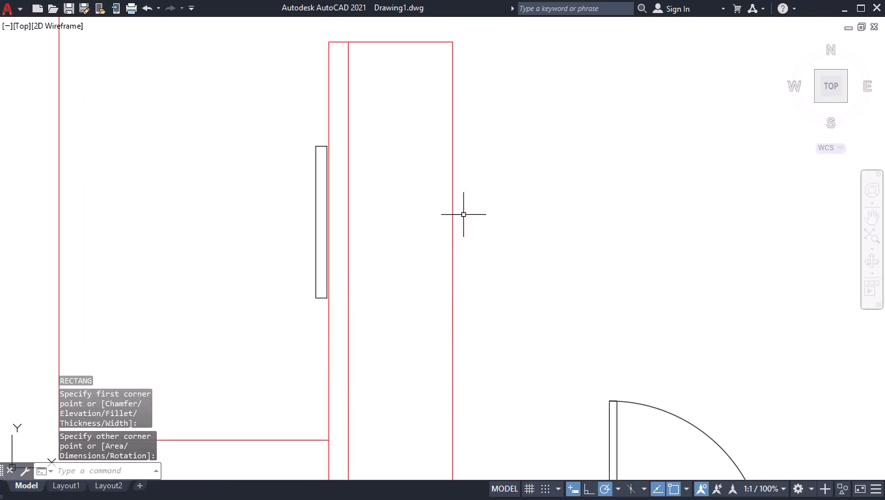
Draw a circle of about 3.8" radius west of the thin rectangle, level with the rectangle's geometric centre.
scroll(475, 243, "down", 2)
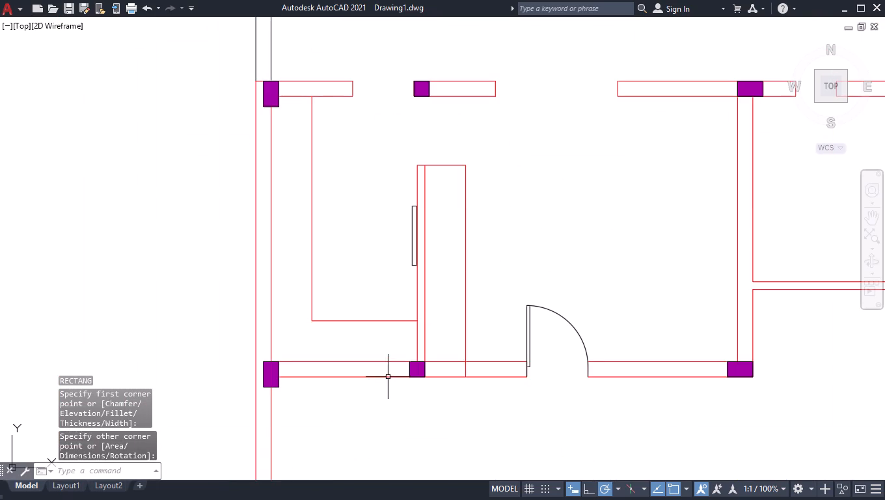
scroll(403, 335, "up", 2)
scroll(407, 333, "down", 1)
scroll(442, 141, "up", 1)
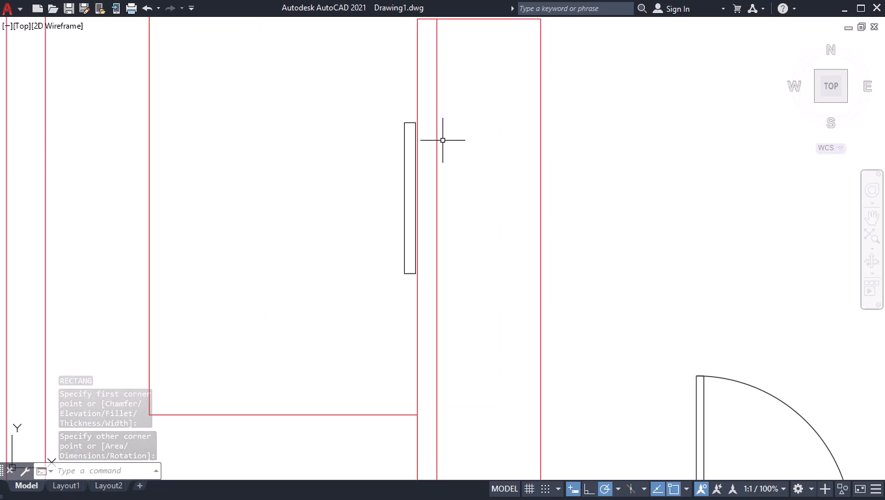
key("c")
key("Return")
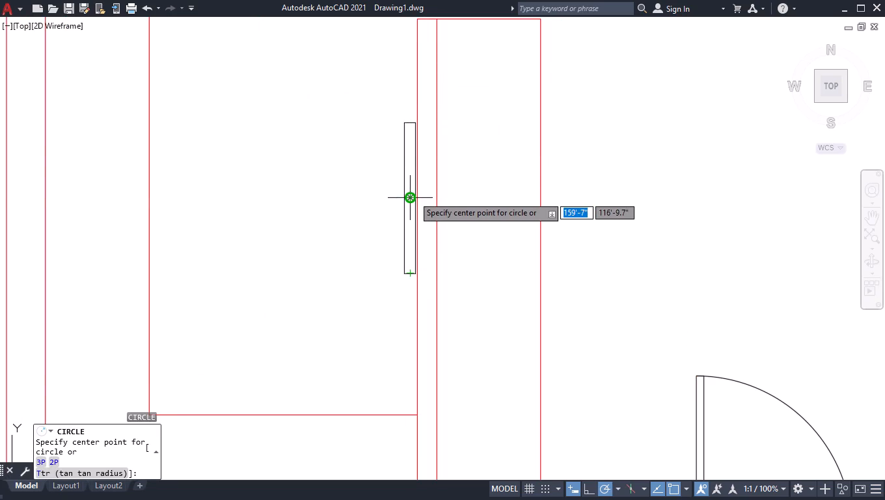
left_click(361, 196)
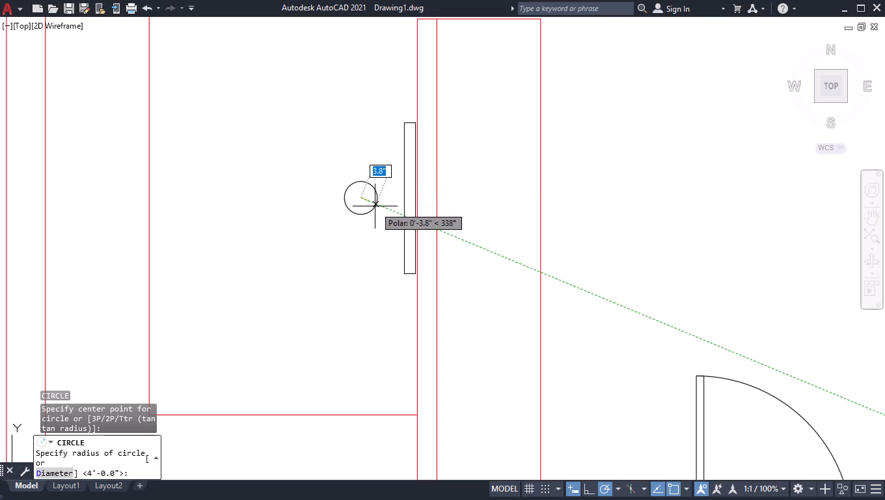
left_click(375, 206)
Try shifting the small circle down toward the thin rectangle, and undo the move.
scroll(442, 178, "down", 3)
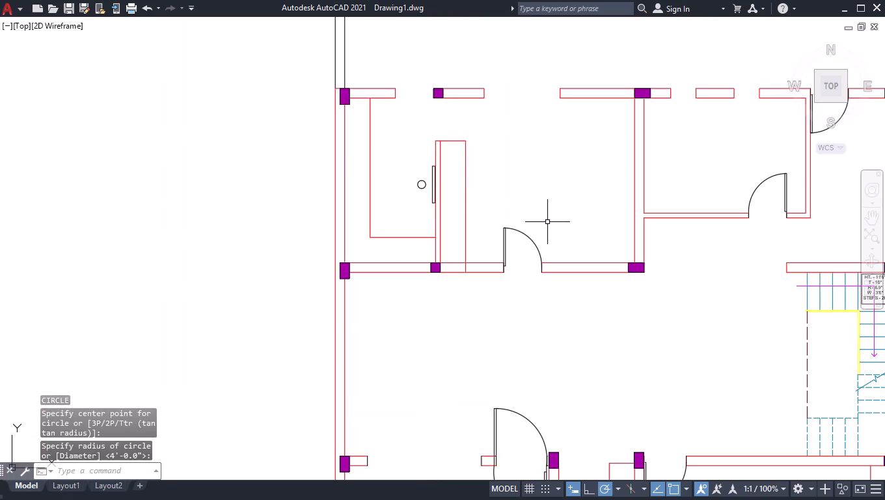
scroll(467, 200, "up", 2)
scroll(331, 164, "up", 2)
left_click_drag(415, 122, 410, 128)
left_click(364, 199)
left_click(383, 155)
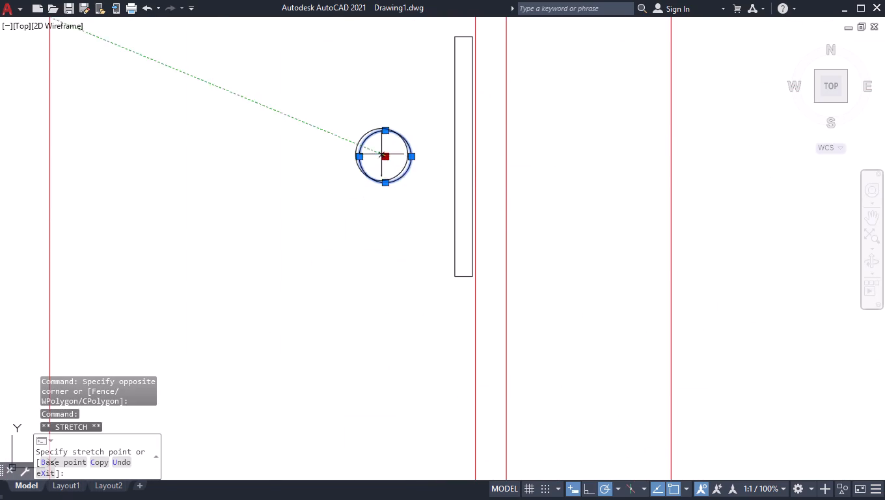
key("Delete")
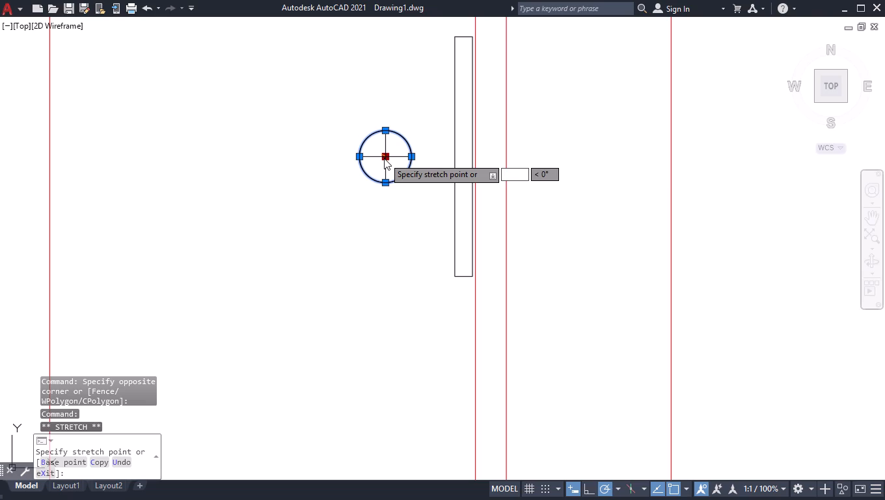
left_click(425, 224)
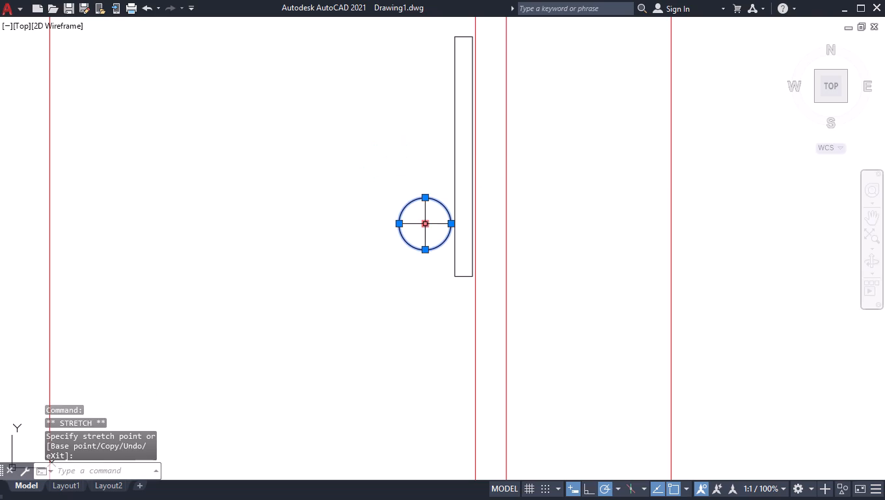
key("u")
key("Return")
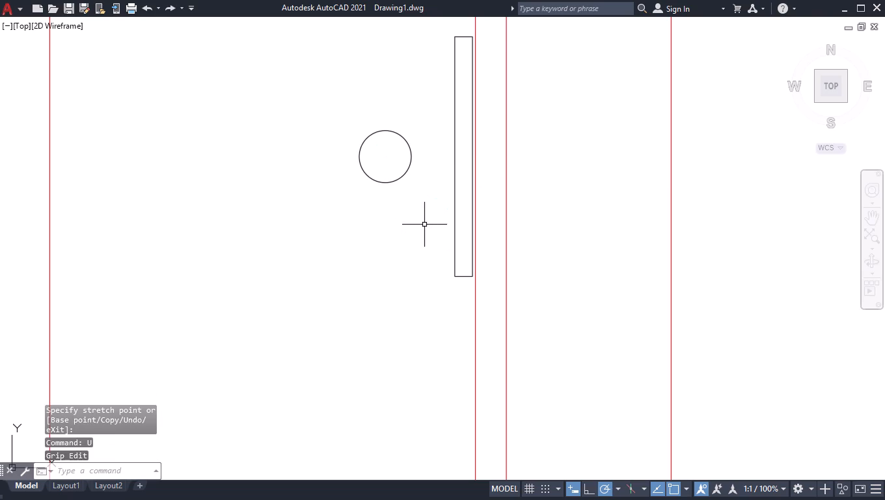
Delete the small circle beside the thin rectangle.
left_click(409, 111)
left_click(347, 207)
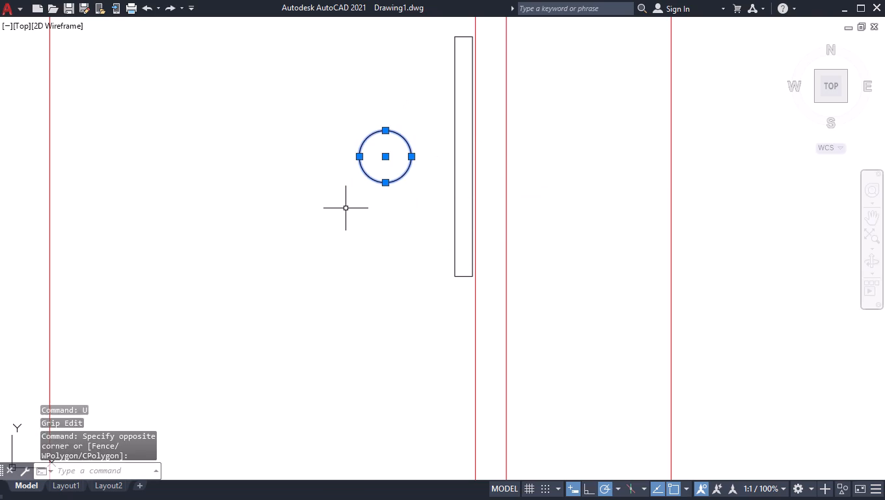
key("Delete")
Draw a circle of about 4.1" radius, centred about 9.3" west of the thin rectangle's geometric centre.
key("c")
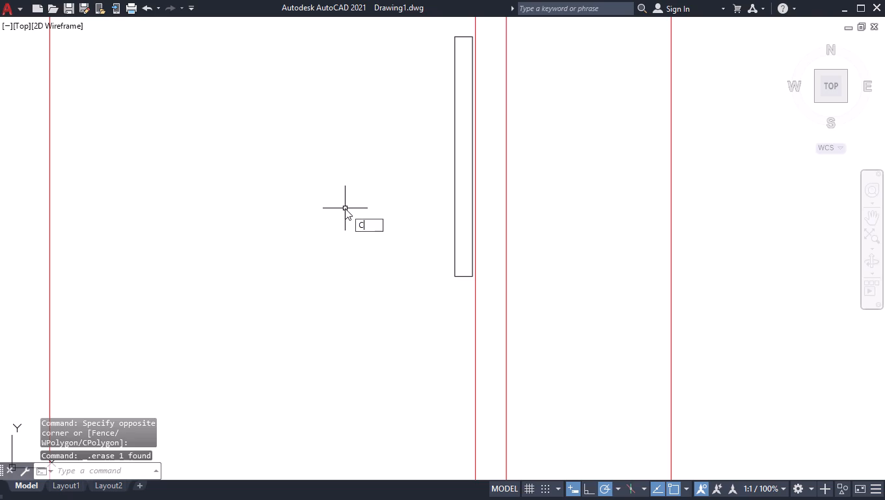
key("Return")
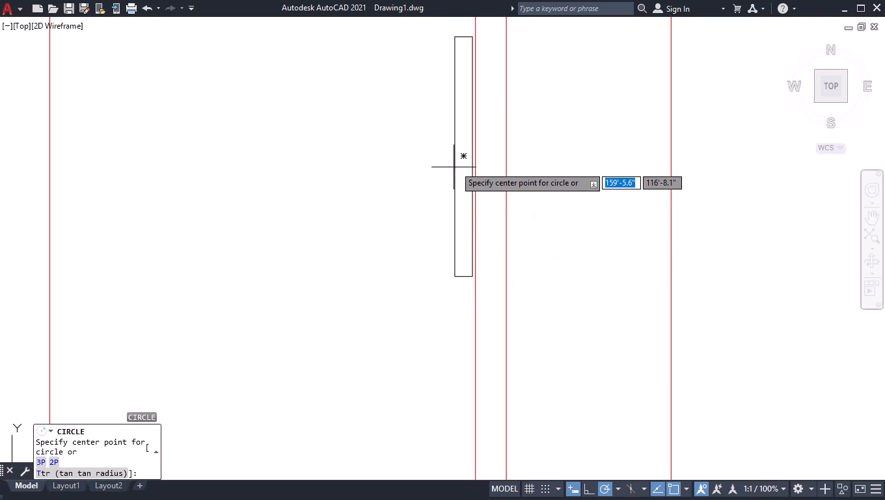
left_click(400, 156)
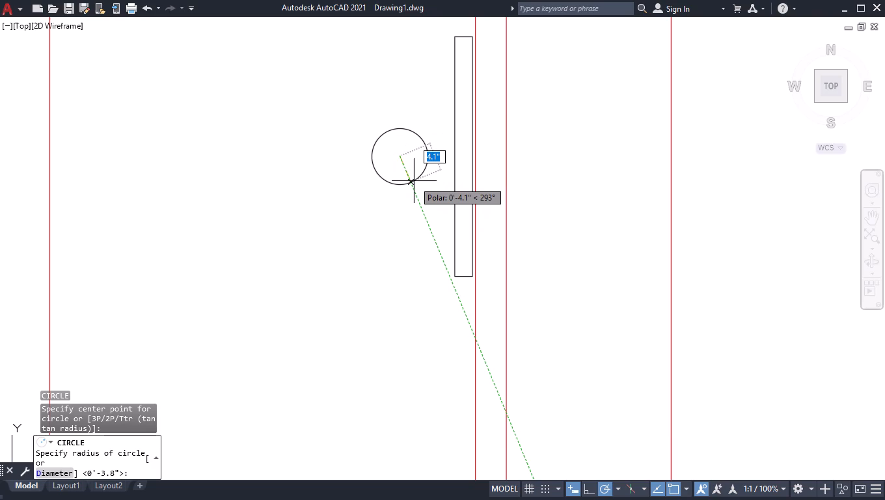
left_click(414, 181)
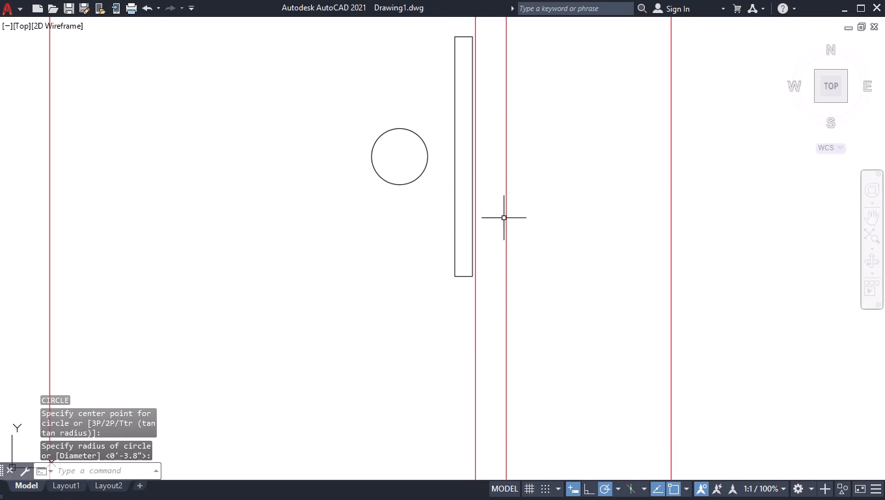
Draw two concentric circles between the partition and the room's door, the inner about 8.2" in radius and the outer slightly larger.
scroll(504, 214, "down", 4)
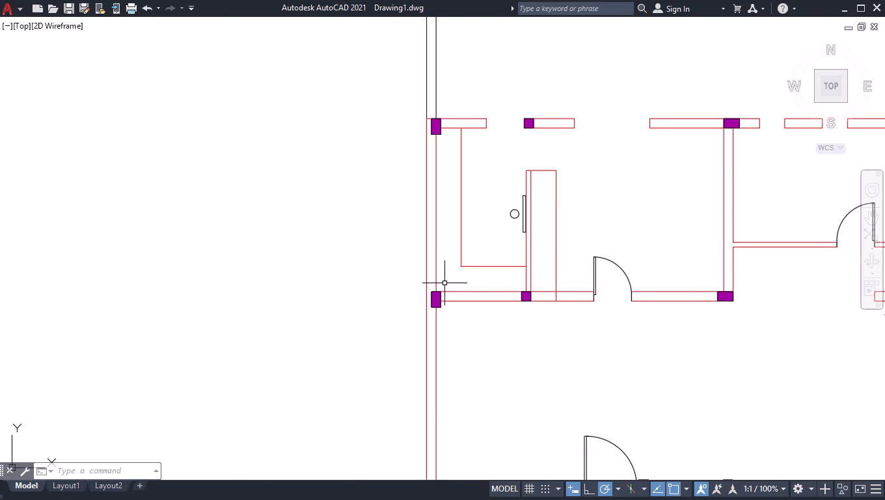
scroll(560, 270, "up", 1)
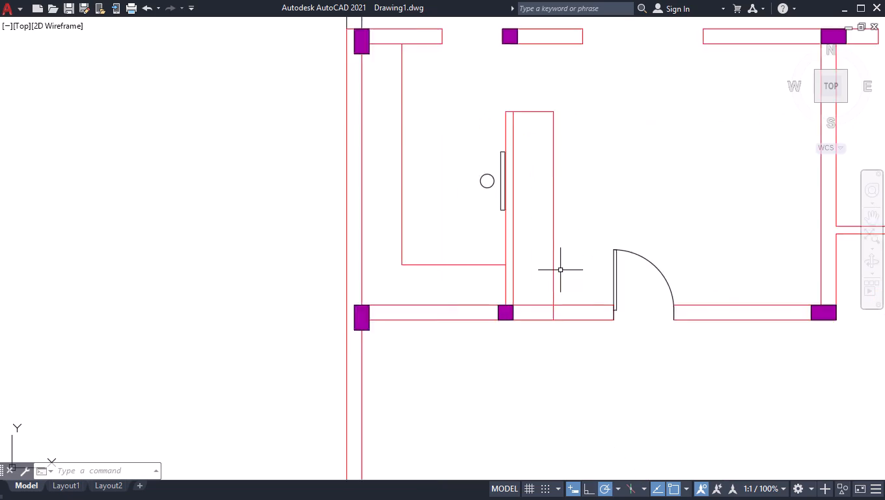
scroll(560, 270, "up", 2)
key("c")
key("Return")
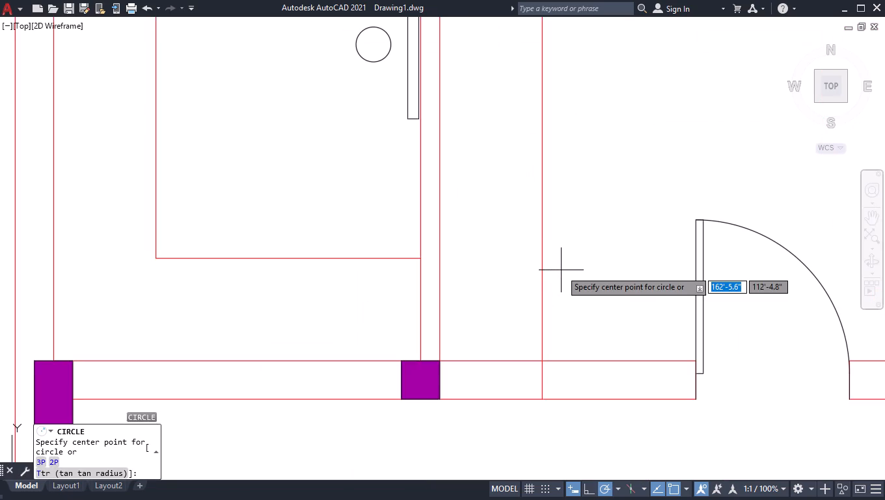
left_click(526, 279)
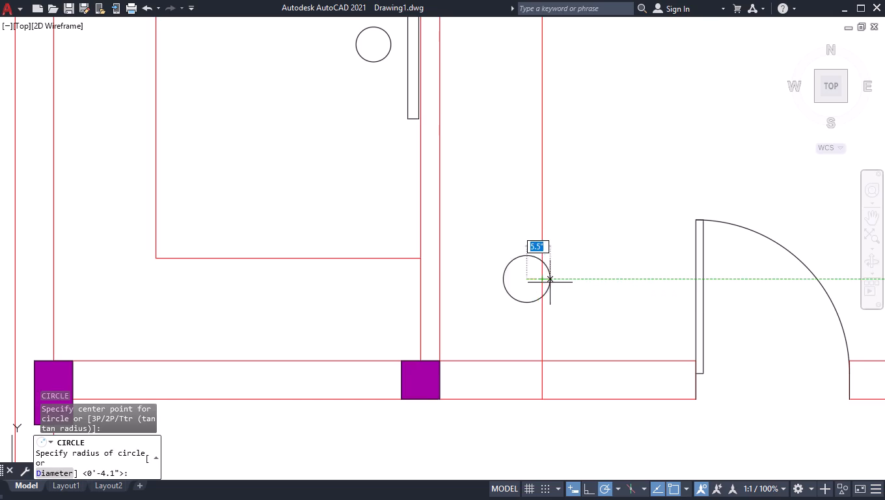
left_click(562, 285)
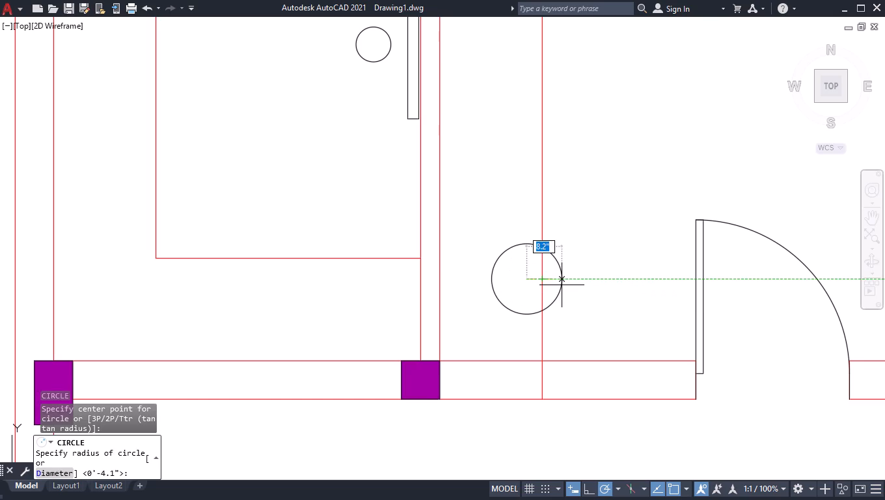
key("space")
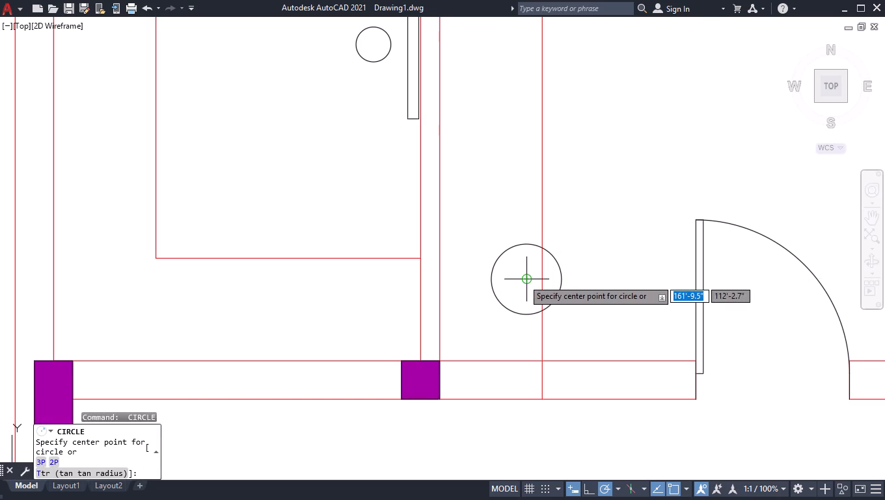
left_click(523, 279)
left_click(569, 292)
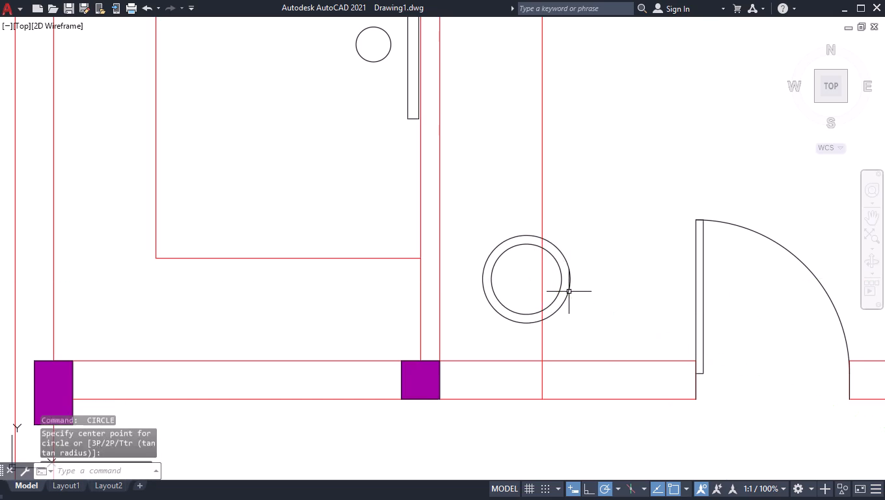
Move both concentric circles slightly toward the door, centring them just past the vertical red line, and clear the selection.
left_click(589, 251)
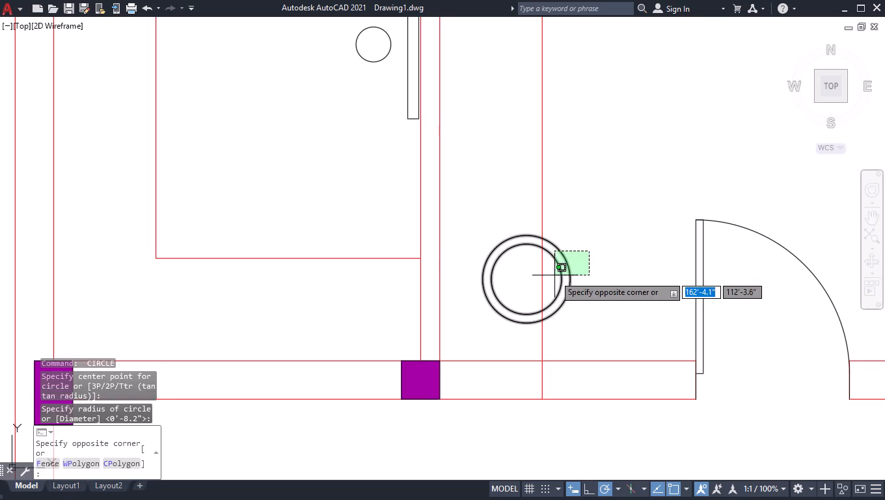
left_click(554, 279)
left_click(528, 282)
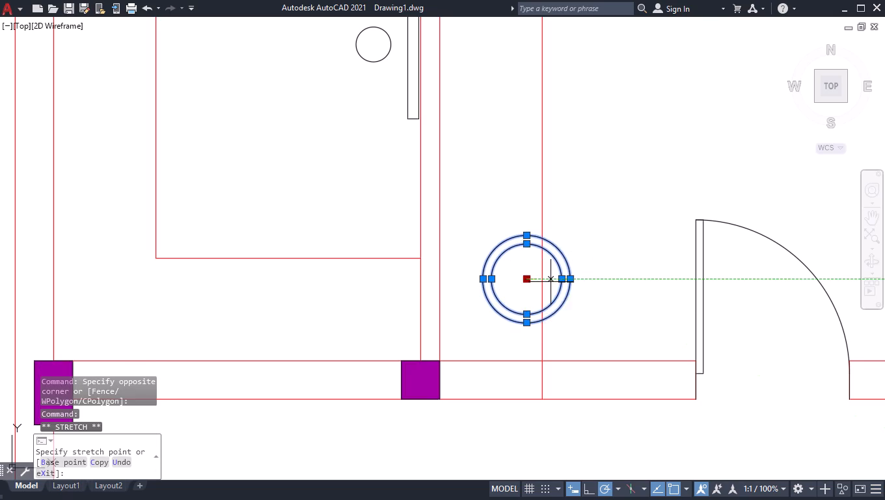
left_click(551, 282)
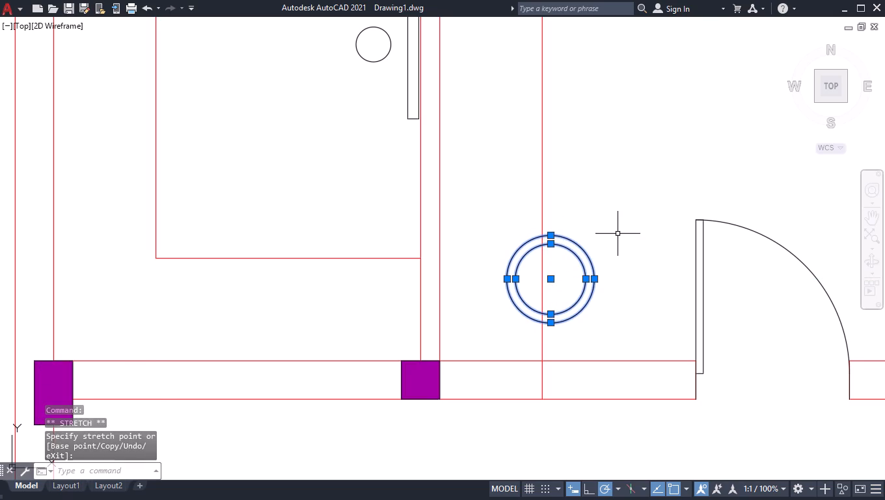
left_click(618, 234, "shift")
left_click(545, 313, "shift")
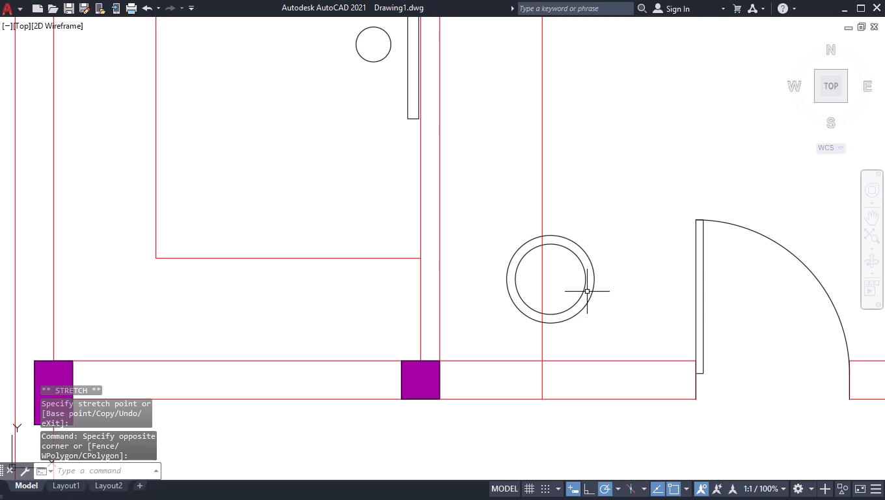
Trim away the part of the outer circle lying west of the vertical red line.
key("t")
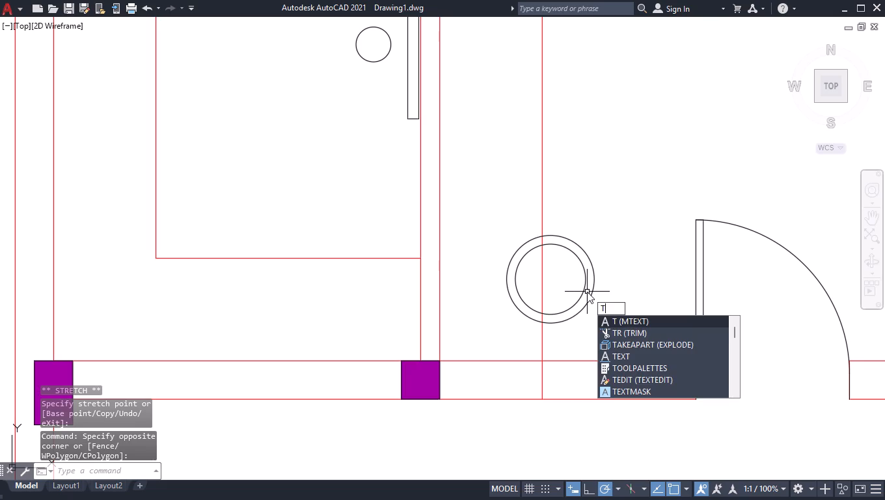
key("r")
key("Return")
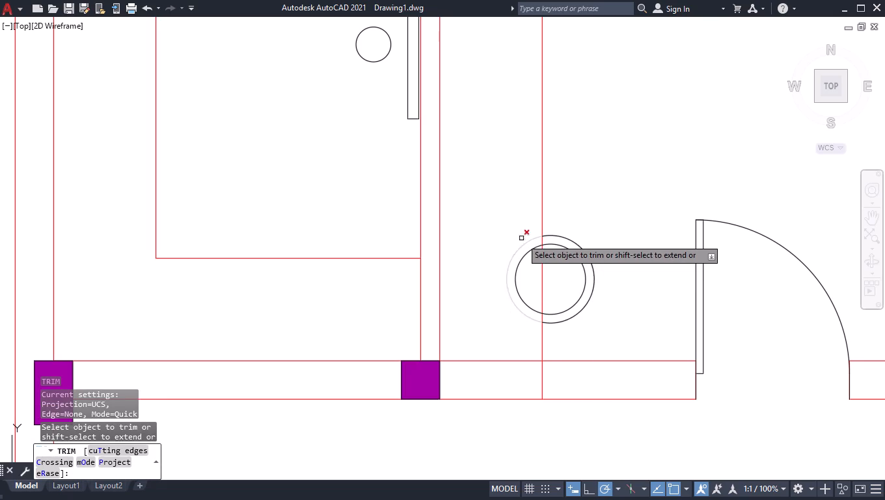
left_click(524, 242)
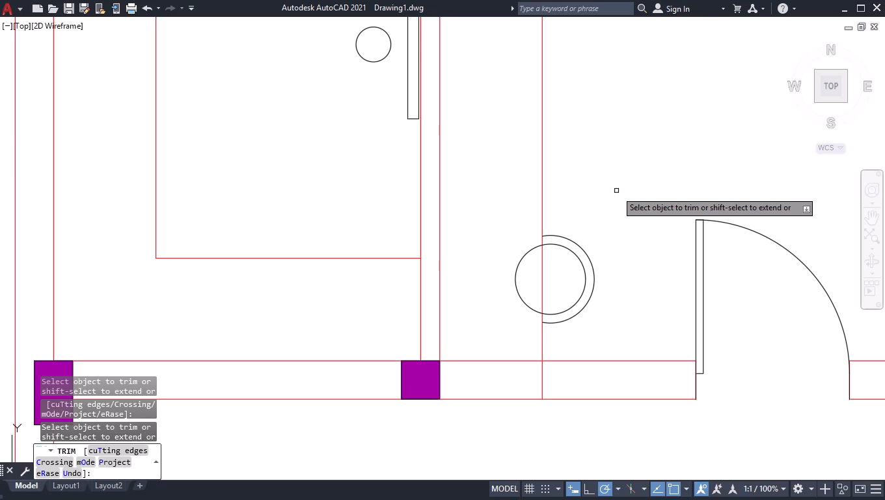
key("Return")
Draw two slanted lines, each about 2" long, joining the inner circle's north and south quadrant points to the outer arc.
key("l")
key("Return")
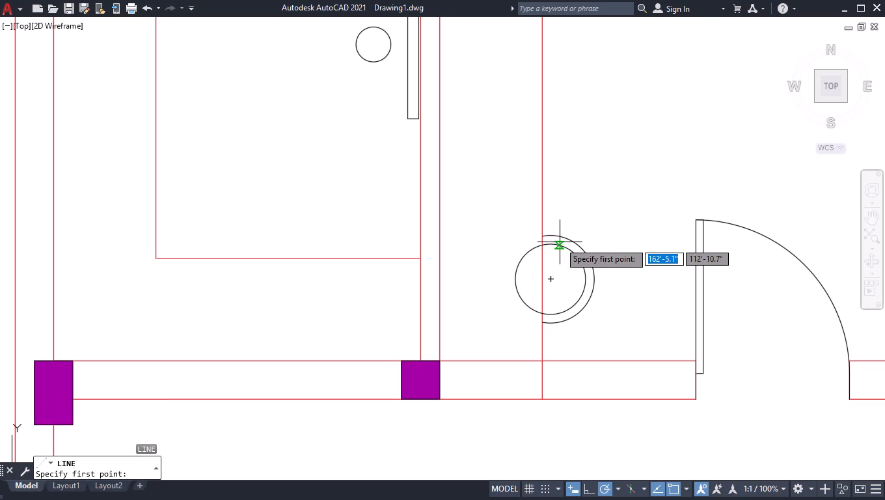
scroll(560, 242, "up", 3)
left_click(528, 248)
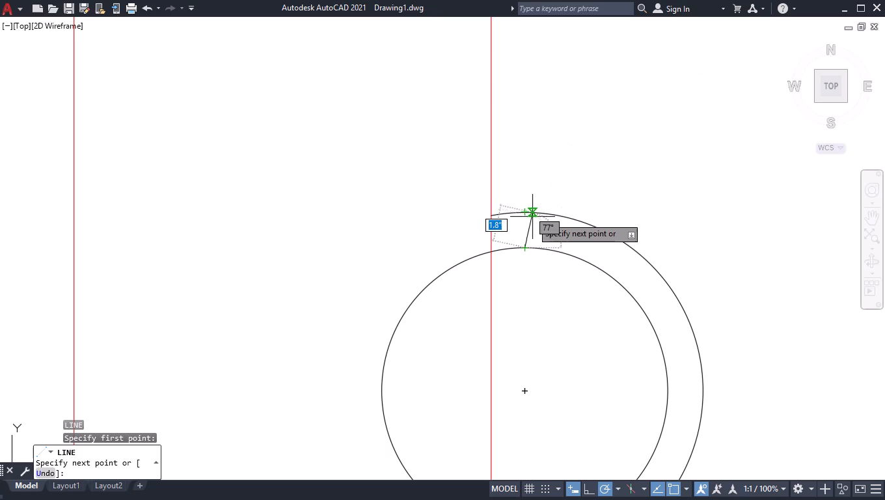
left_click(536, 212)
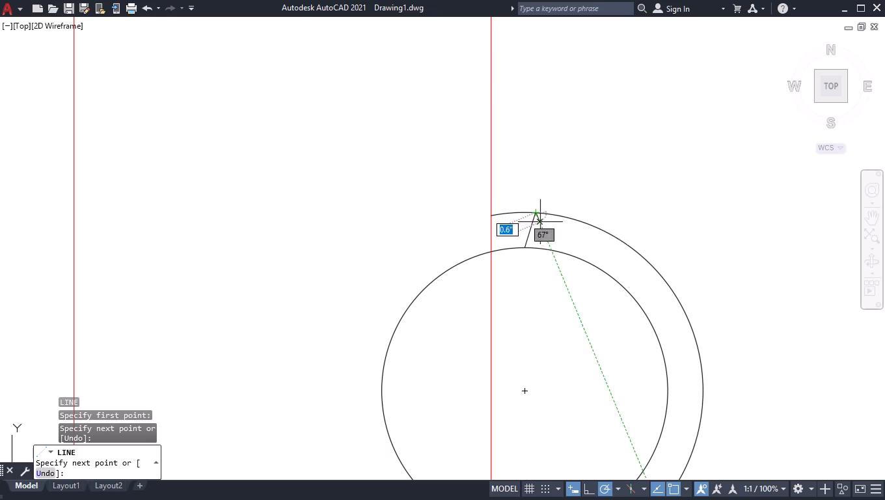
key("space")
key("space")
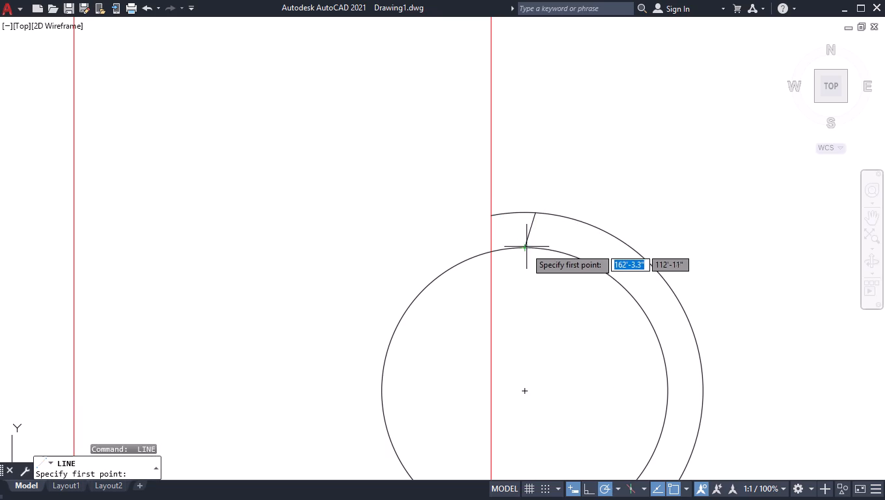
scroll(517, 359, "down", 2)
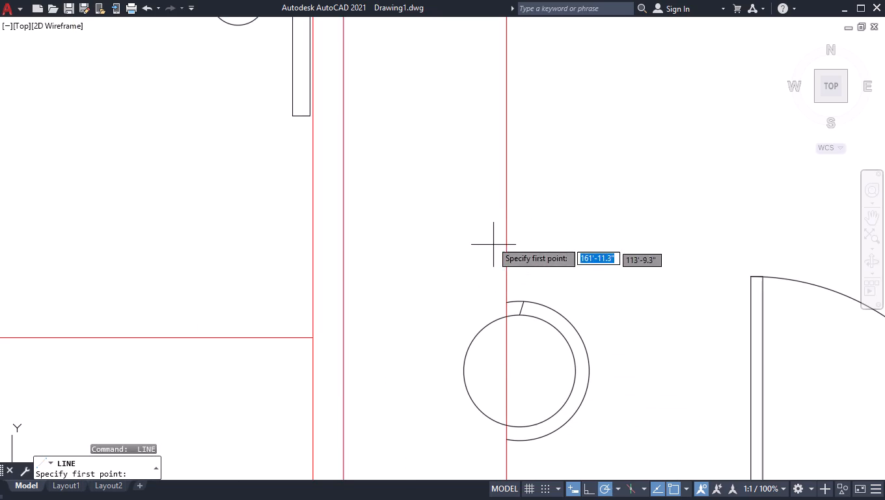
left_click(523, 426)
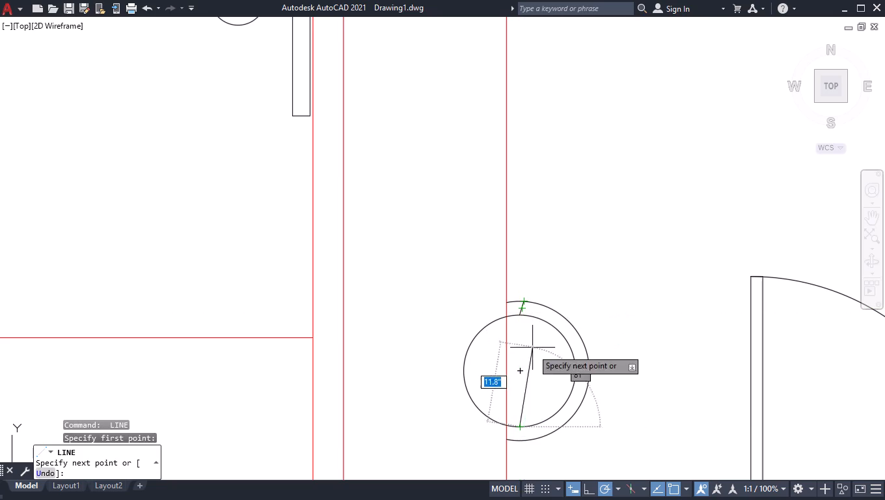
scroll(533, 443, "up", 1)
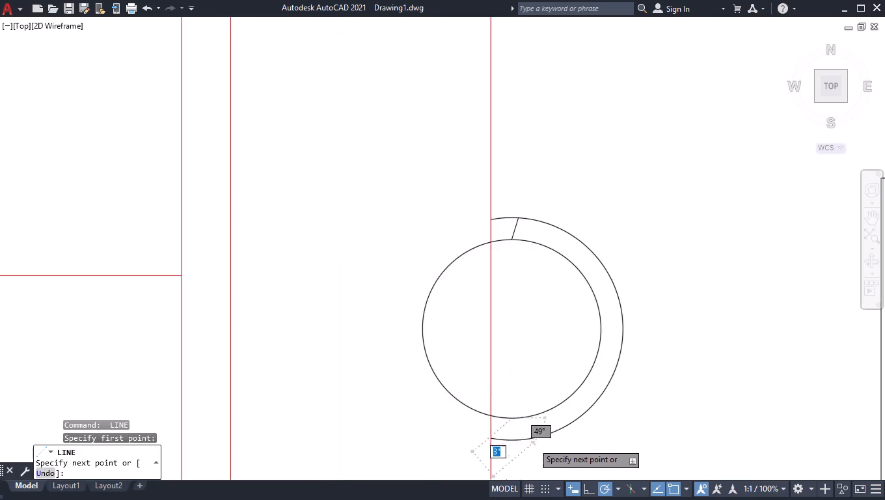
scroll(533, 443, "up", 2)
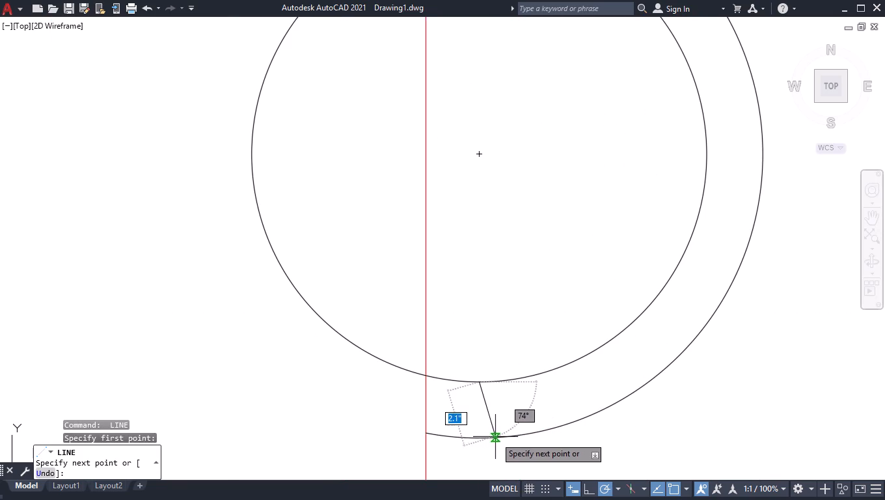
left_click(502, 441)
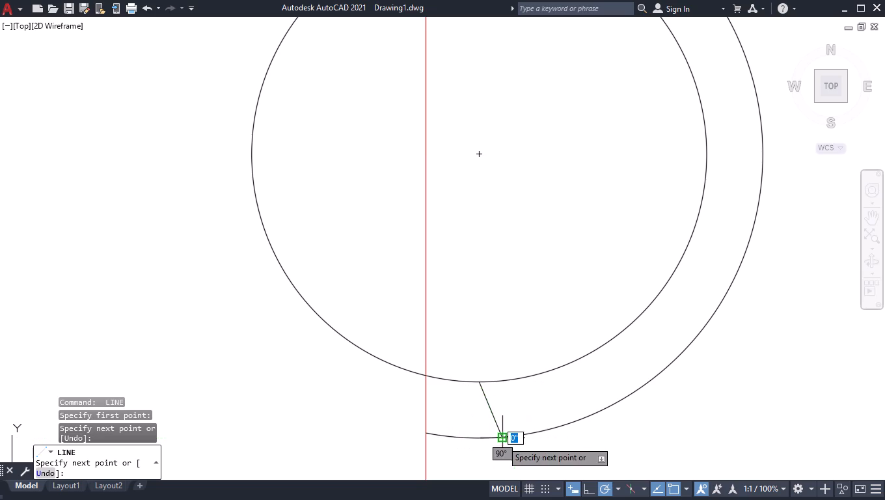
key("Return")
Trim the outer arc's leftover ends west of the two slanted lines to finish the chair's backrest.
type("RE")
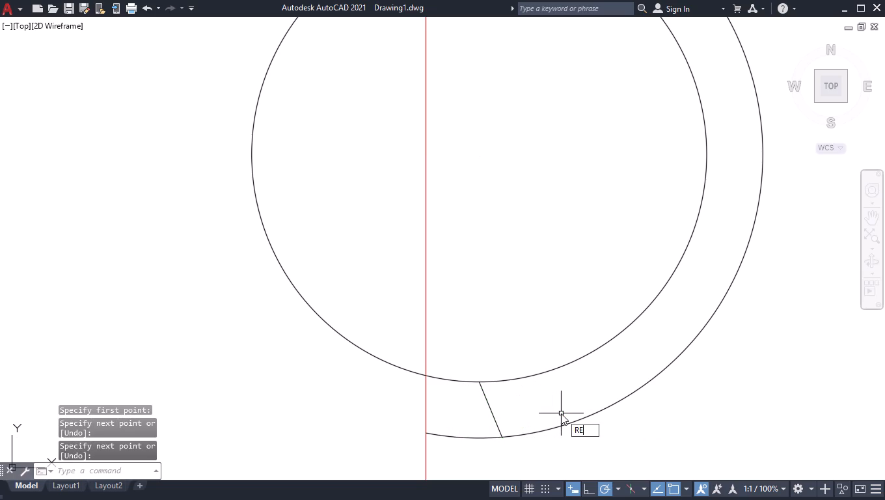
key("BackSpace")
key("BackSpace")
type("TR")
key("Return")
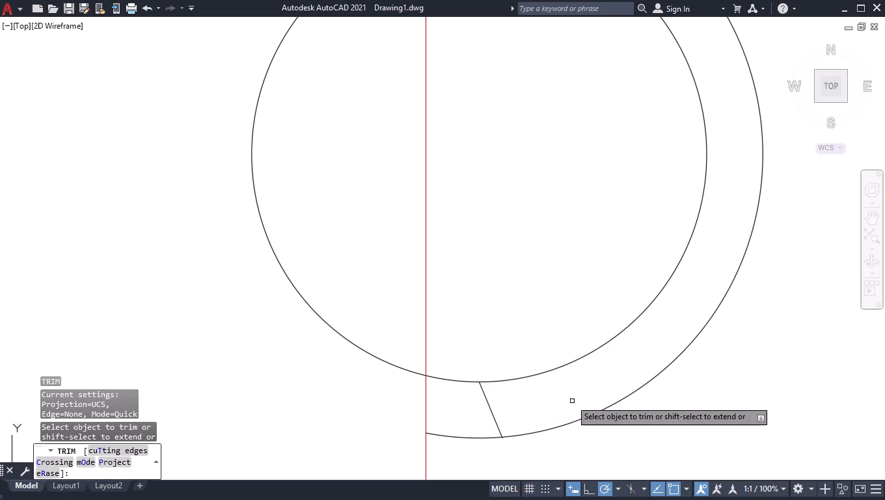
left_click(480, 417)
left_click(468, 464)
scroll(471, 455, "down", 3)
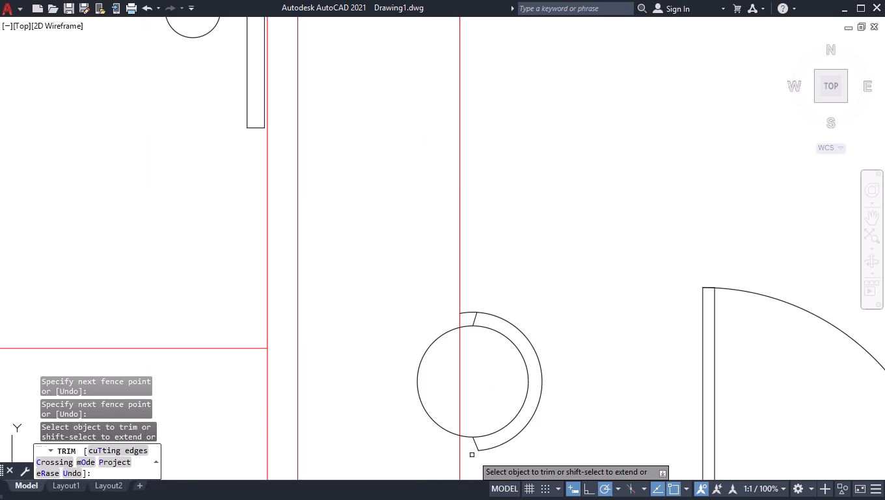
scroll(460, 313, "up", 3)
left_click(498, 292)
left_click(489, 334)
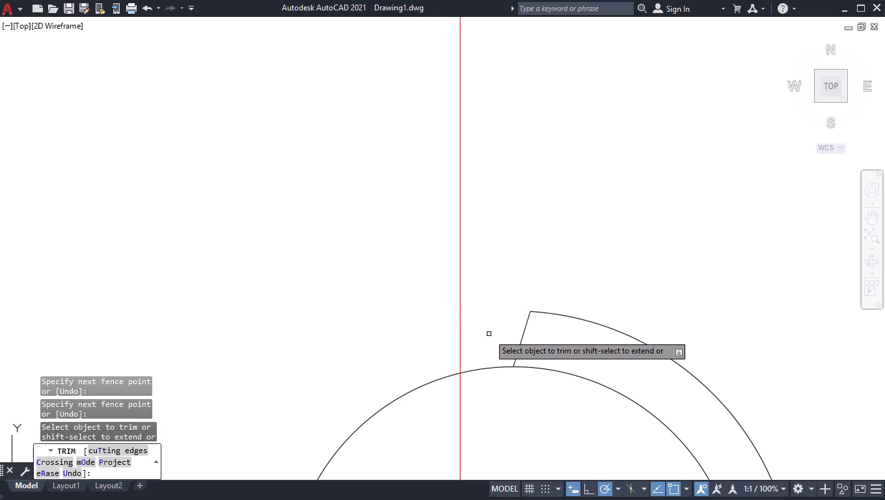
key("Return")
Select every door block similar to the one beside the round chair.
scroll(504, 318, "down", 5)
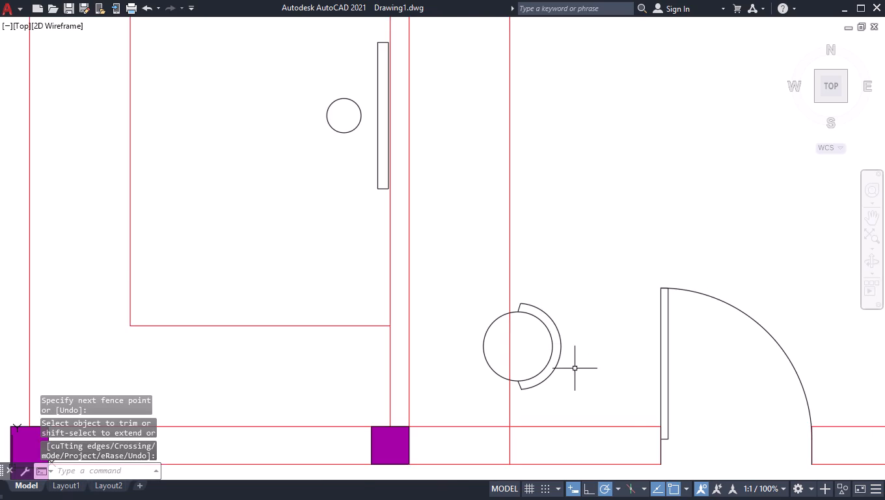
scroll(578, 374, "down", 2)
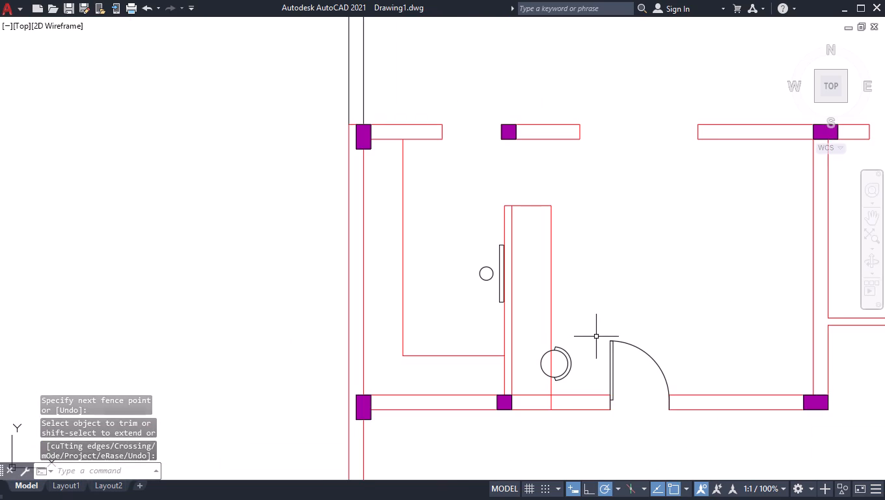
scroll(593, 329, "down", 1)
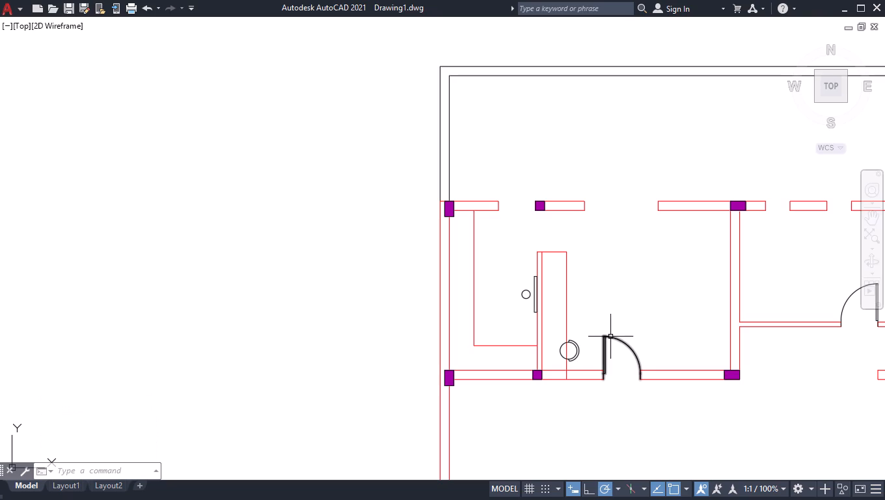
left_click(610, 337)
right_click(583, 273)
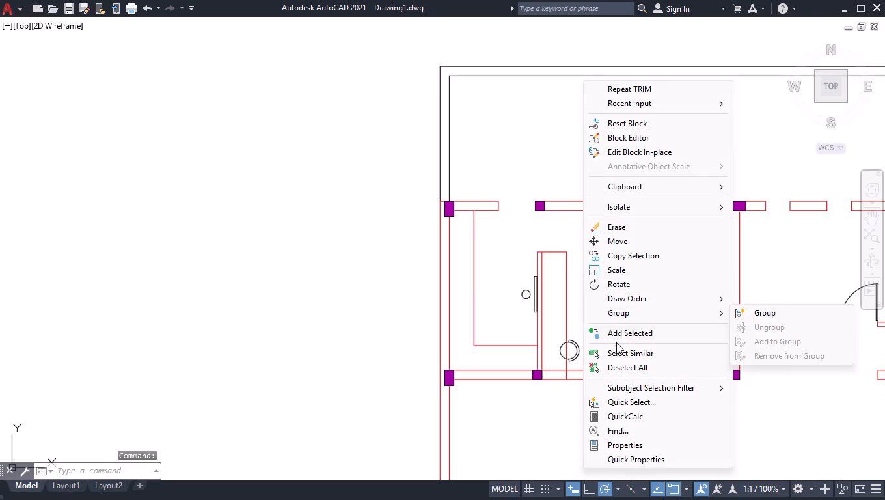
left_click(618, 350)
Add the leaves and swing arcs of both halves of the large double door to the selection.
scroll(493, 154, "down", 3)
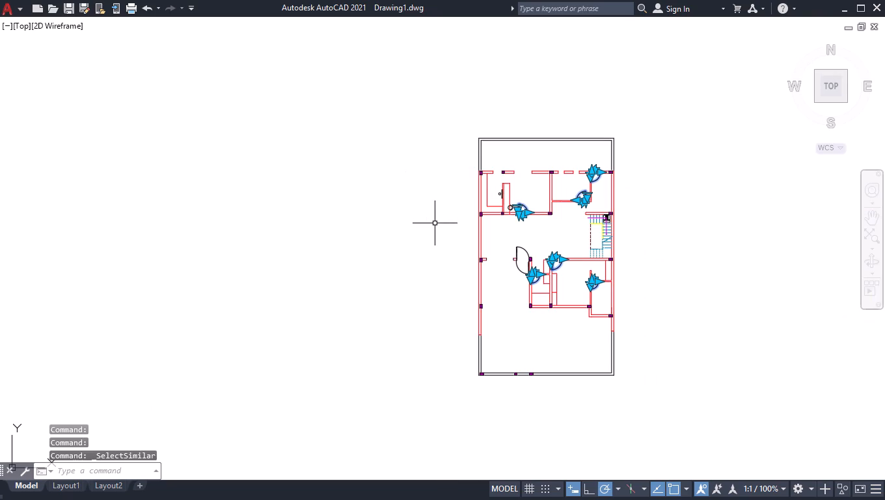
scroll(507, 264, "up", 3)
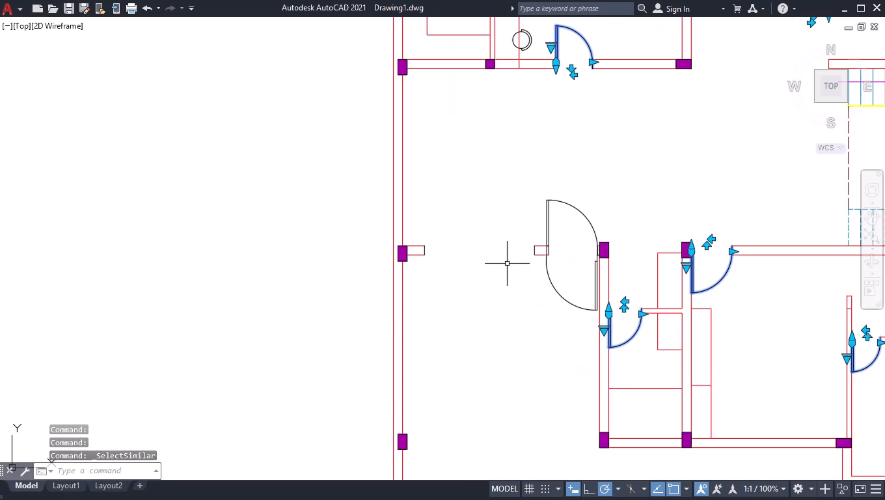
scroll(519, 273, "up", 3)
scroll(642, 229, "down", 2)
left_click(733, 138)
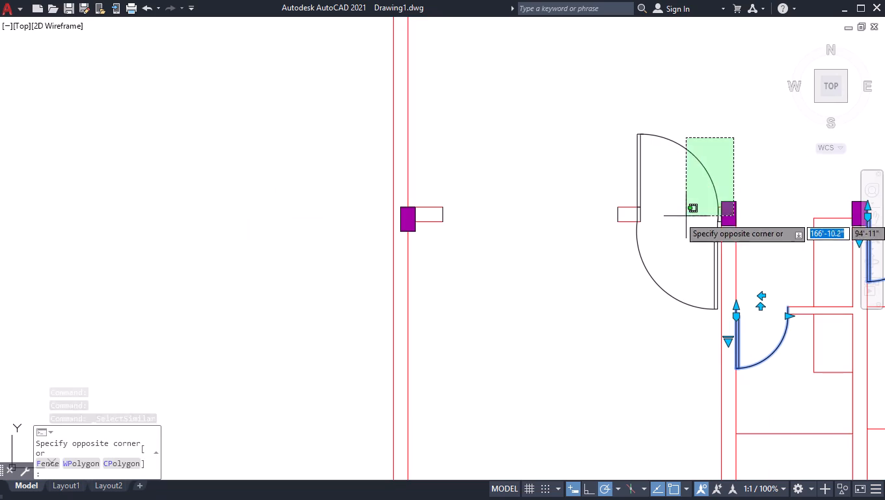
left_click(619, 181)
scroll(712, 271, "up", 2)
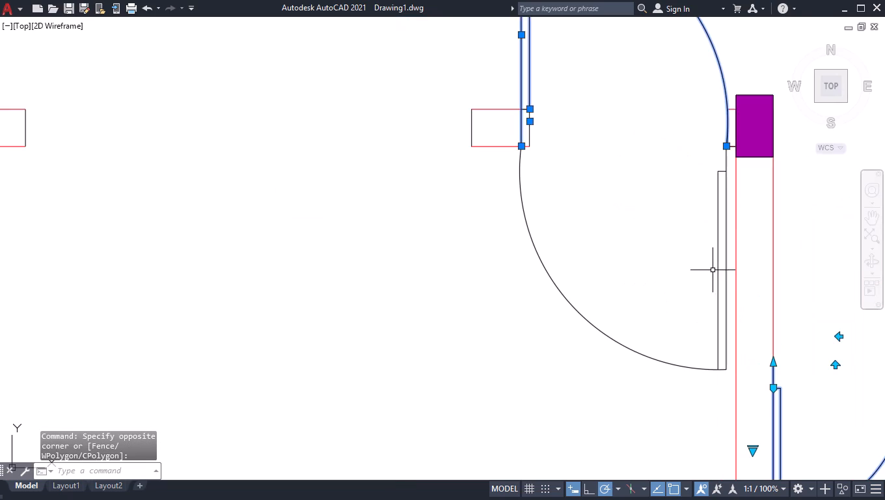
scroll(738, 275, "up", 2)
left_click(718, 246)
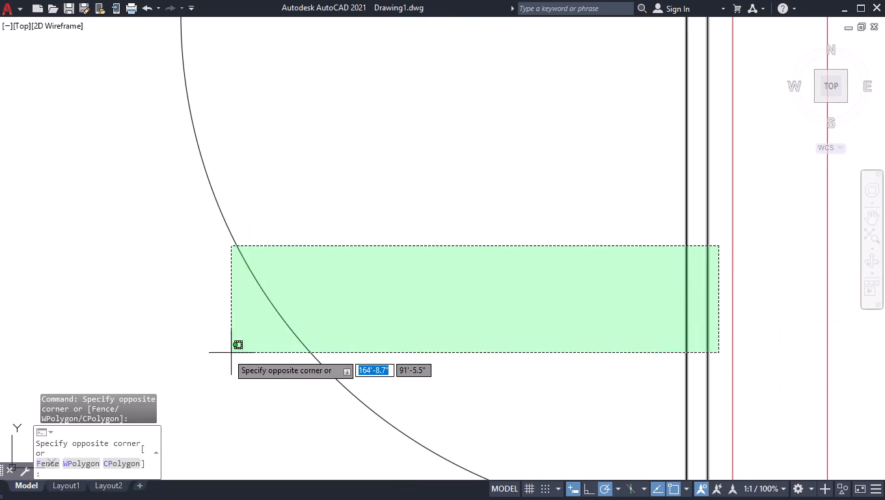
left_click(208, 355)
Add the double door's remaining short lines beside the column and at the opposite wall stub to the selection.
scroll(321, 298, "down", 3)
scroll(404, 202, "up", 6)
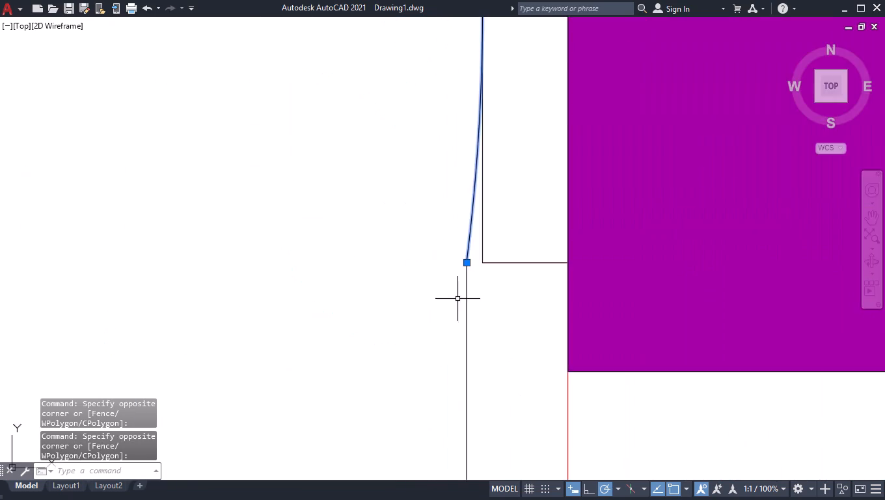
scroll(459, 294, "down", 3)
left_click(472, 305)
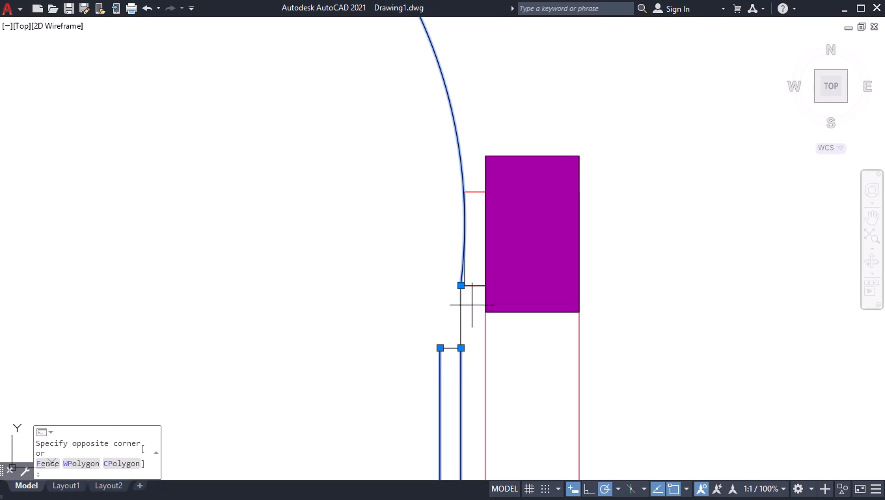
left_click(425, 361)
scroll(428, 357, "down", 3)
scroll(313, 337, "up", 7)
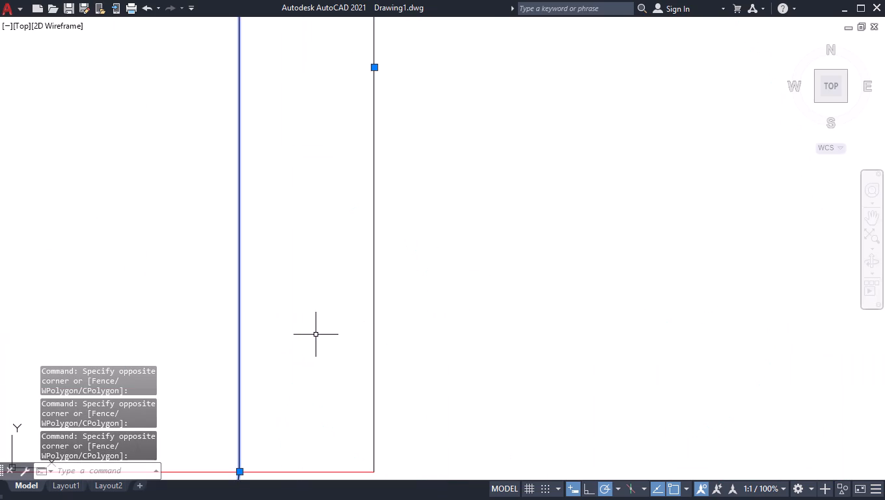
left_click(424, 276)
left_click(347, 325)
Set the colour of the selected single doors and large double door to index colour 34, and clear the selection.
scroll(426, 309, "down", 3)
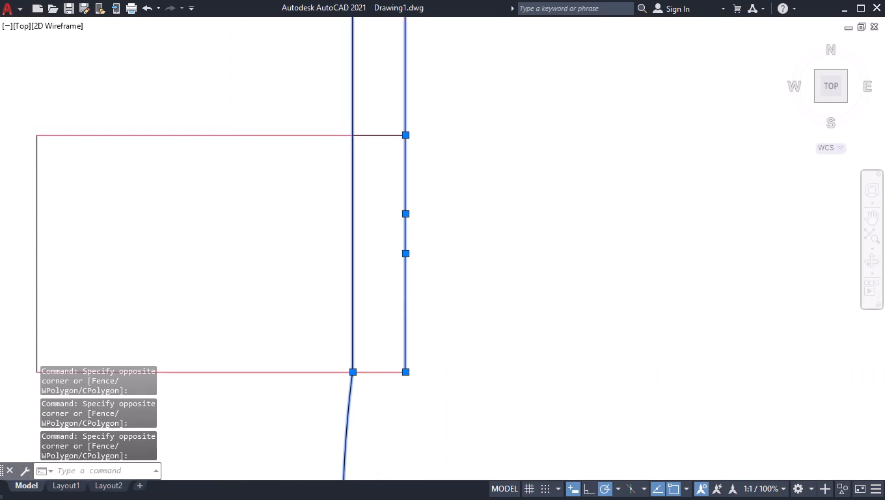
scroll(487, 290, "down", 2)
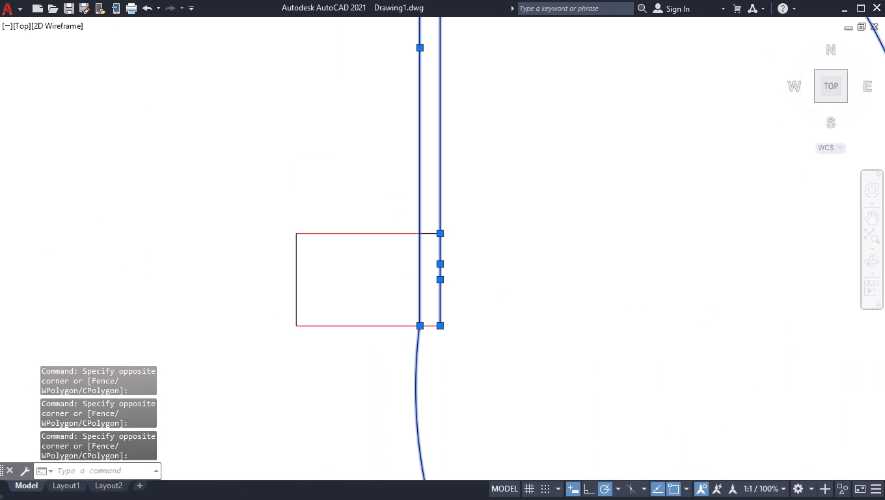
scroll(484, 293, "down", 4)
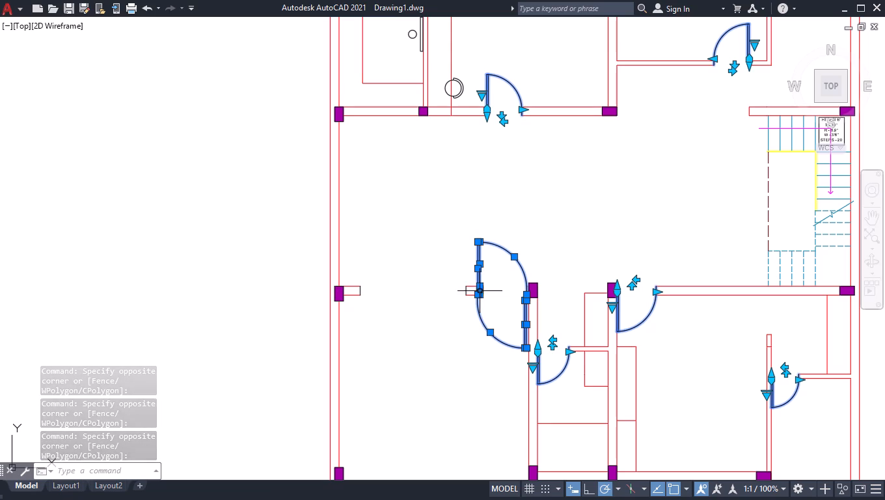
key("ctrl+1")
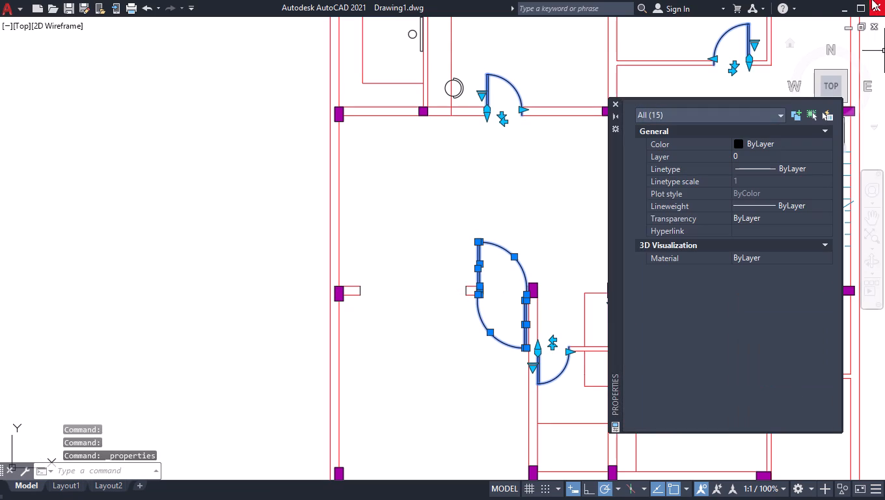
left_click(794, 141)
left_click(794, 144)
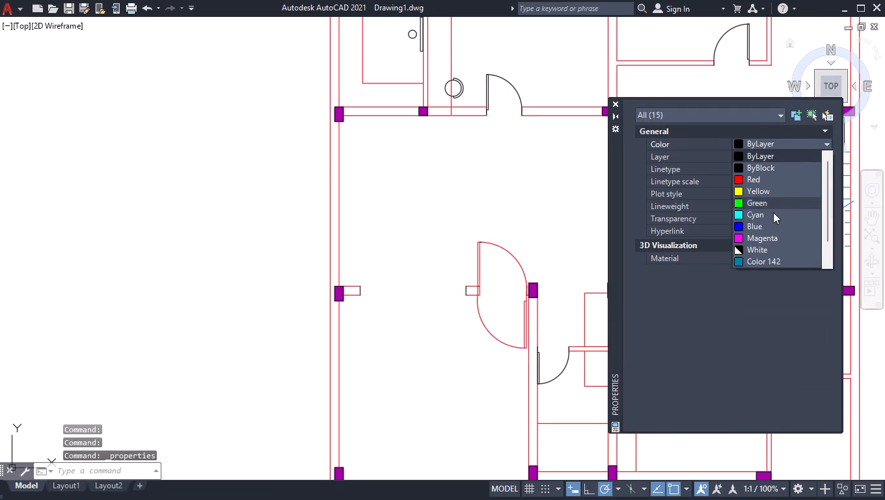
scroll(772, 240, "down", 5)
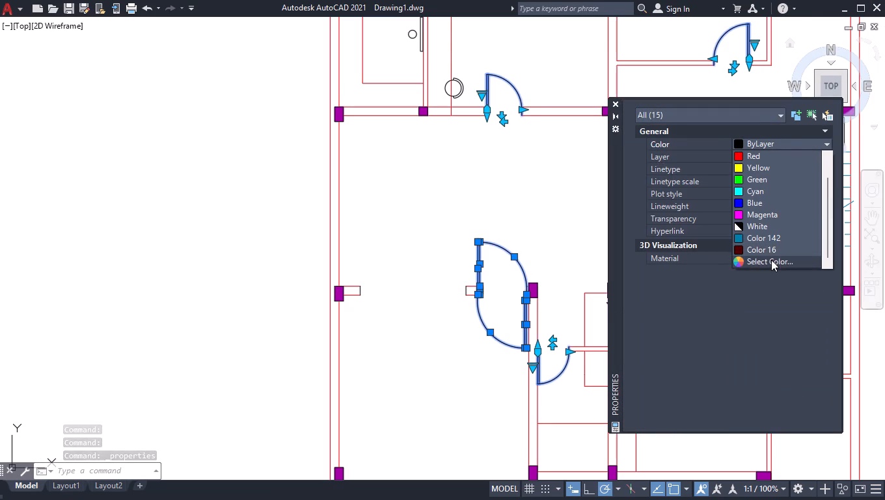
left_click(771, 260)
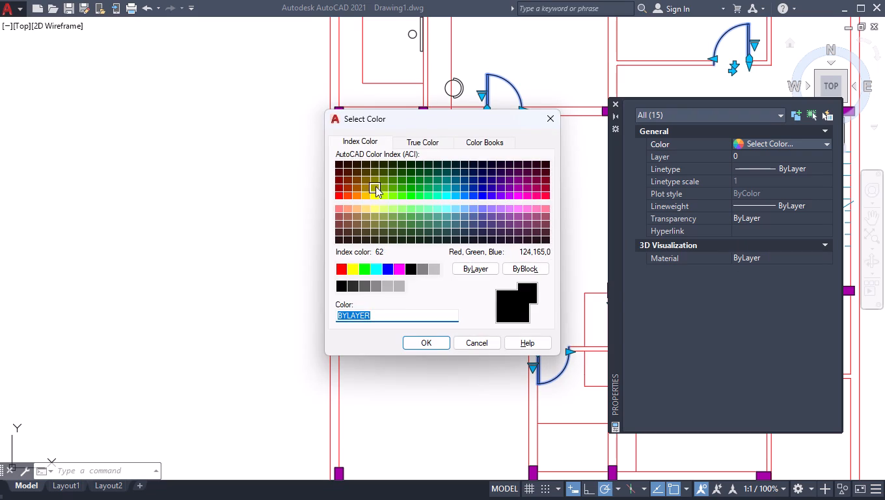
left_click(357, 178)
left_click(430, 352)
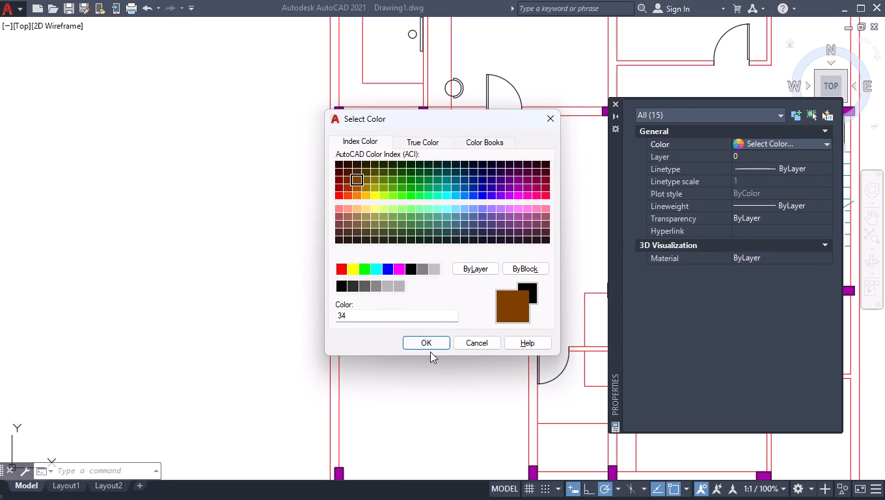
left_click(430, 345)
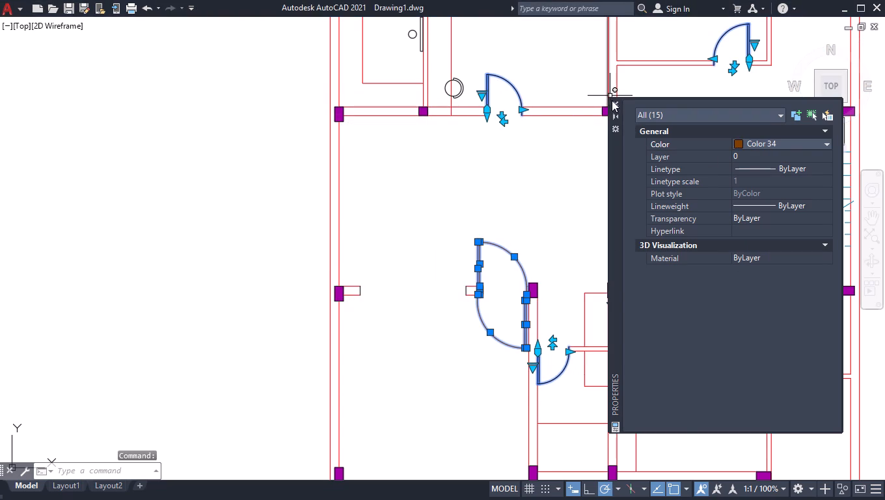
left_click(617, 102)
scroll(515, 249, "down", 4)
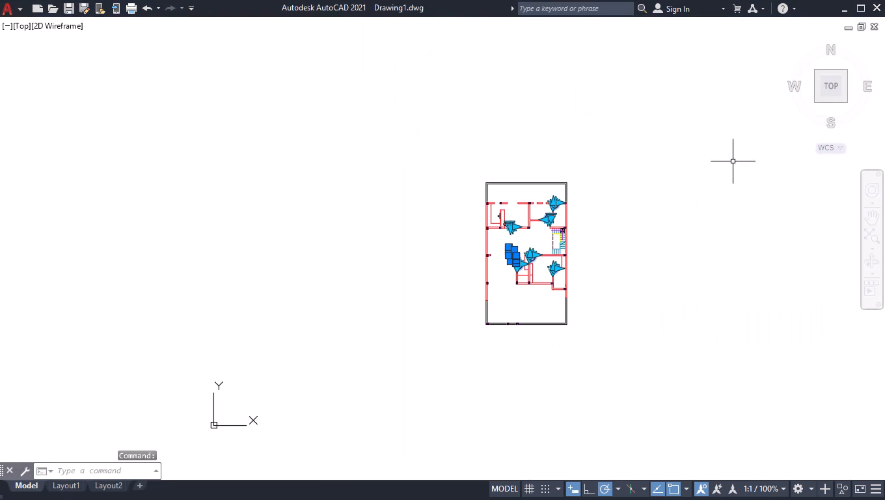
left_click(713, 160, "shift")
left_click(293, 423, "shift")
Select all single door blocks similar to the one east of the double door and apply Color 34 to them.
scroll(475, 313, "up", 3)
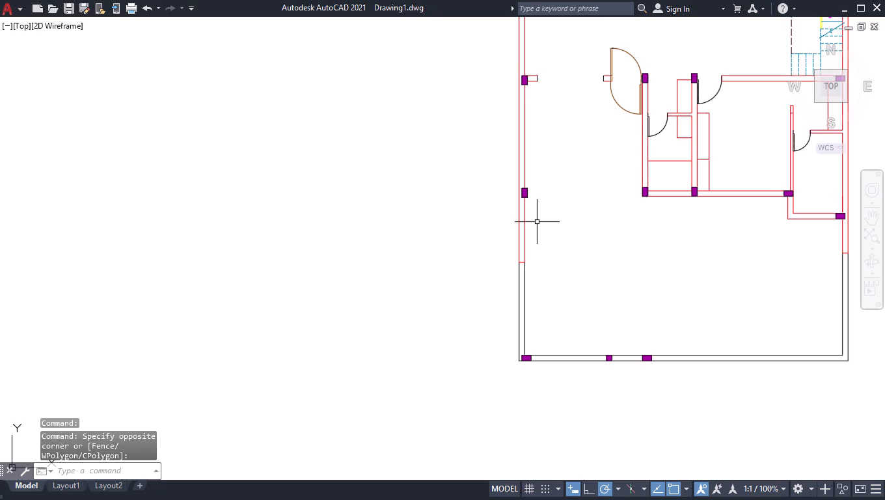
scroll(538, 238, "down", 1)
scroll(644, 161, "up", 2)
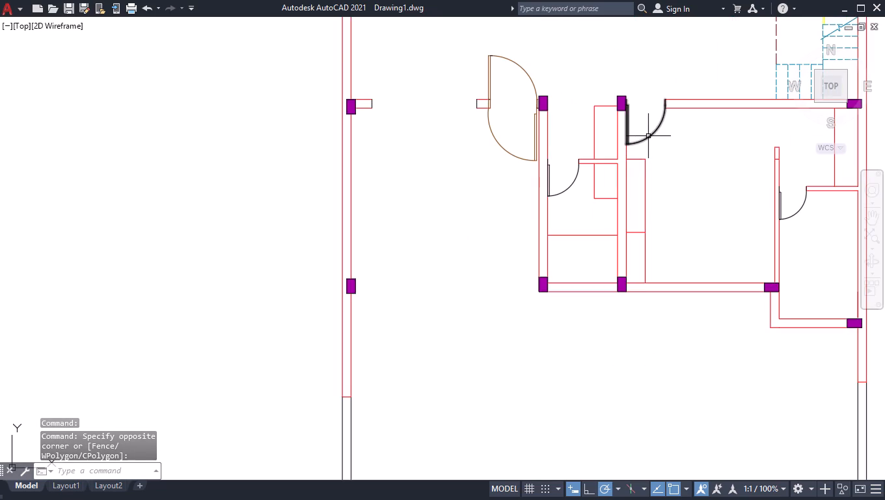
left_click(648, 136)
right_click(677, 161)
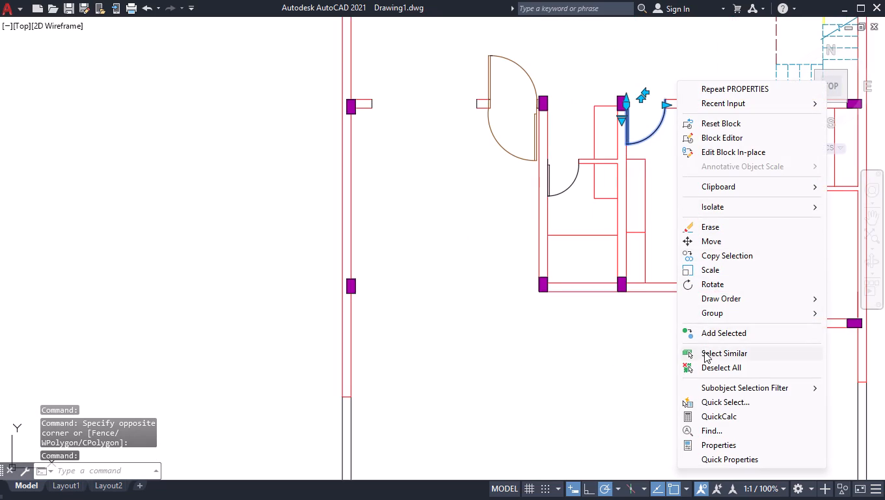
left_click(705, 355)
key("ctrl+1")
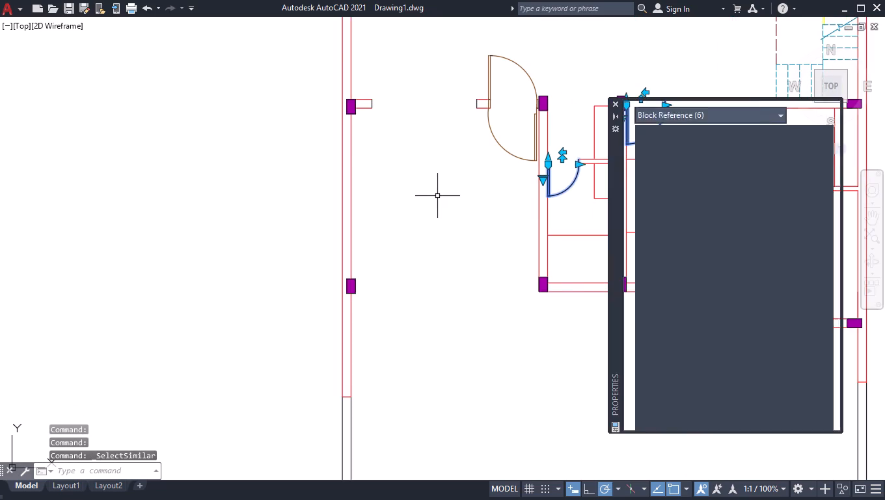
left_click(765, 142)
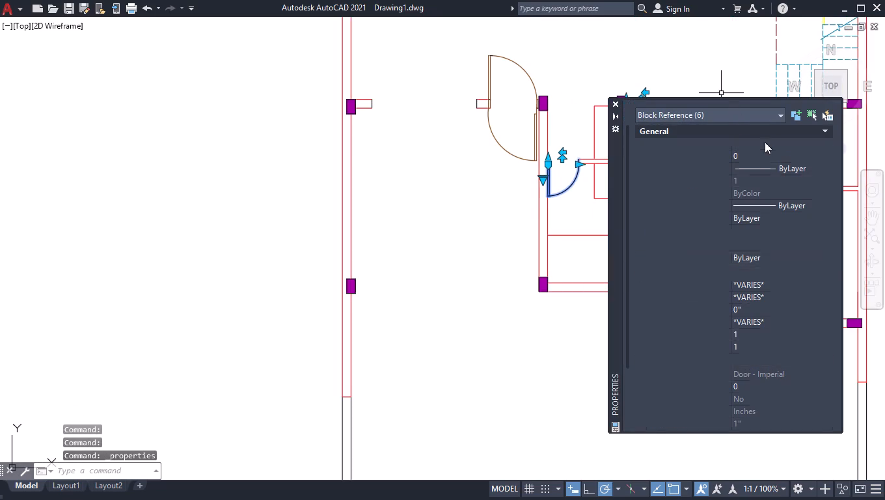
left_click(765, 142)
left_click(772, 227)
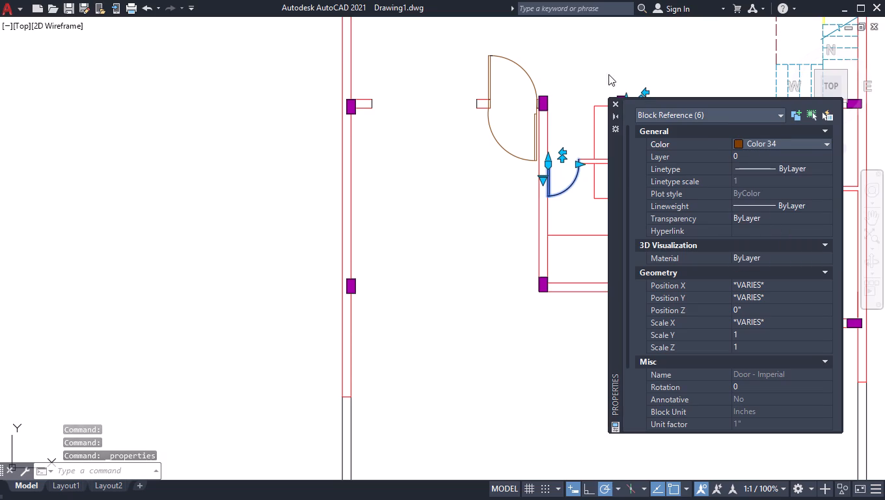
left_click(616, 104)
scroll(605, 118, "down", 4)
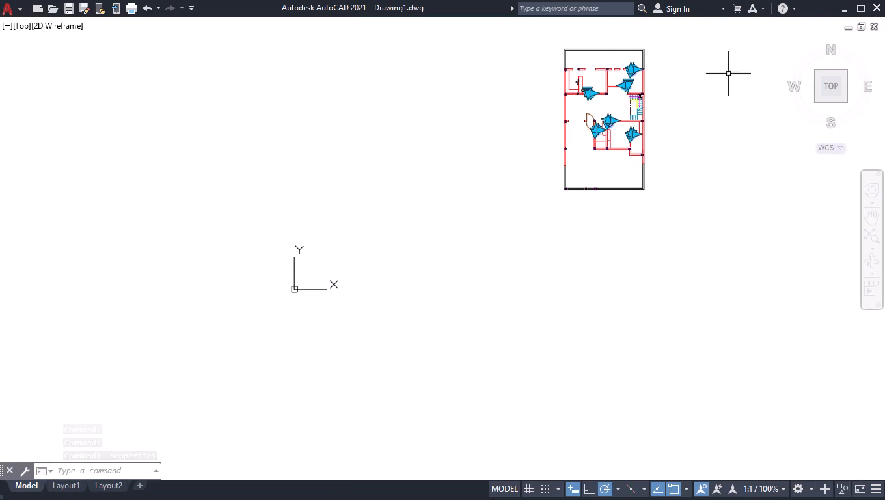
left_click(714, 35, "shift")
left_click(477, 239, "shift")
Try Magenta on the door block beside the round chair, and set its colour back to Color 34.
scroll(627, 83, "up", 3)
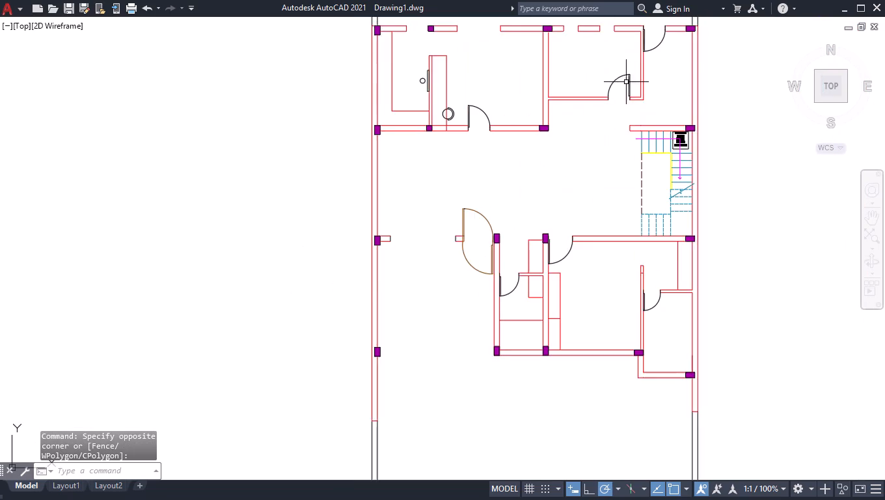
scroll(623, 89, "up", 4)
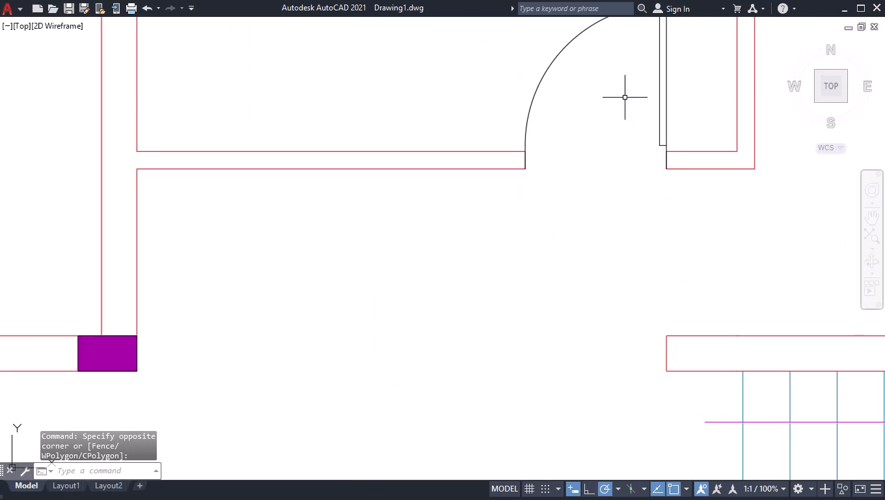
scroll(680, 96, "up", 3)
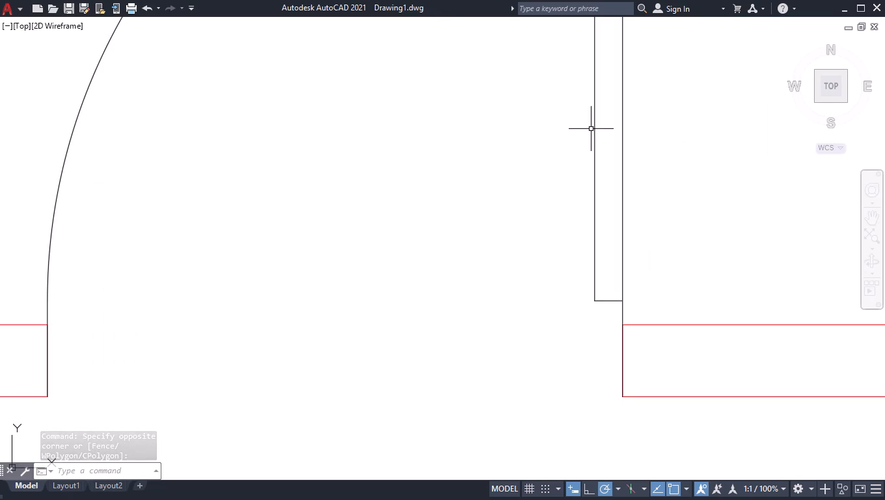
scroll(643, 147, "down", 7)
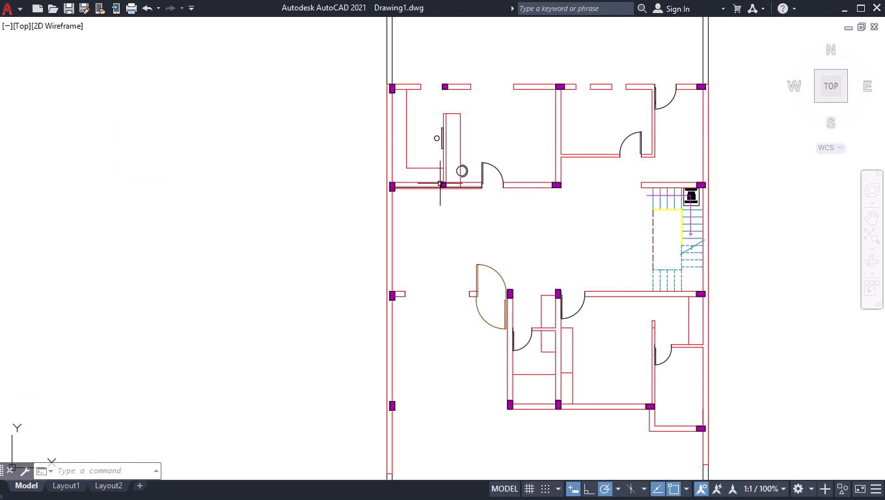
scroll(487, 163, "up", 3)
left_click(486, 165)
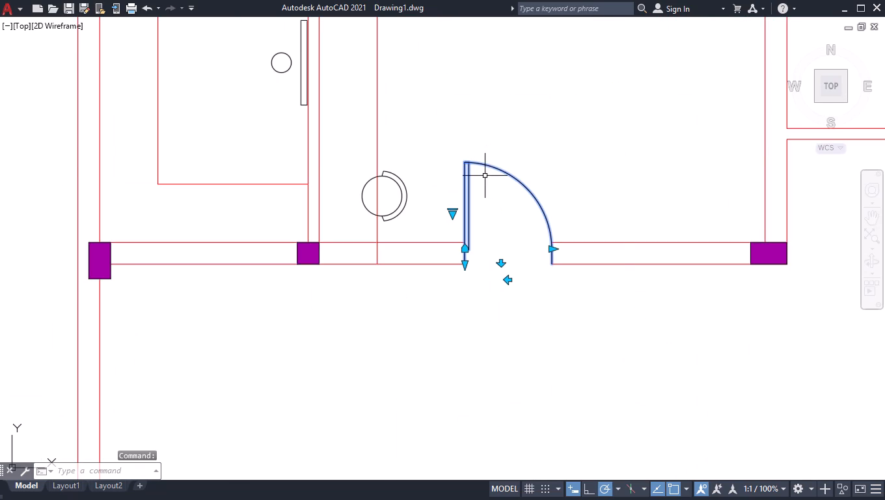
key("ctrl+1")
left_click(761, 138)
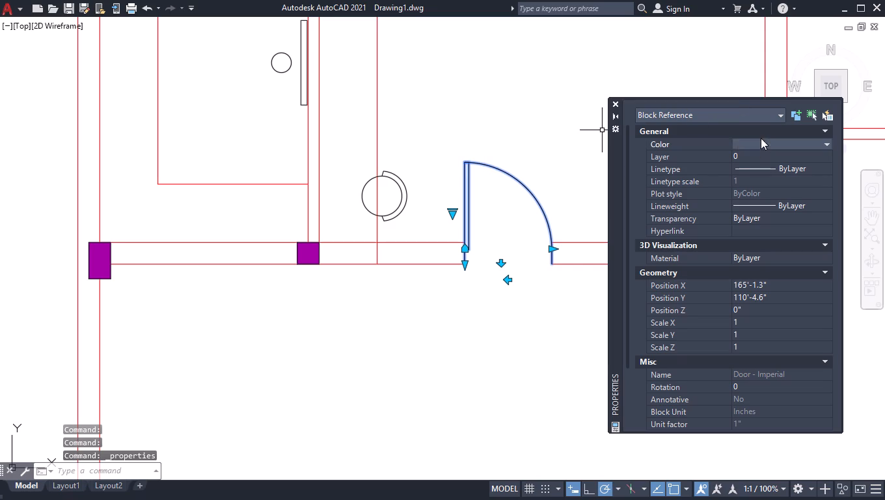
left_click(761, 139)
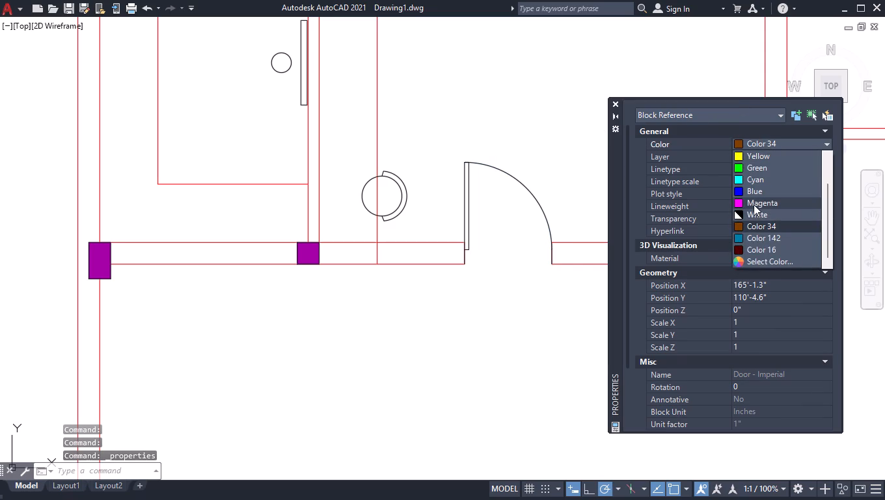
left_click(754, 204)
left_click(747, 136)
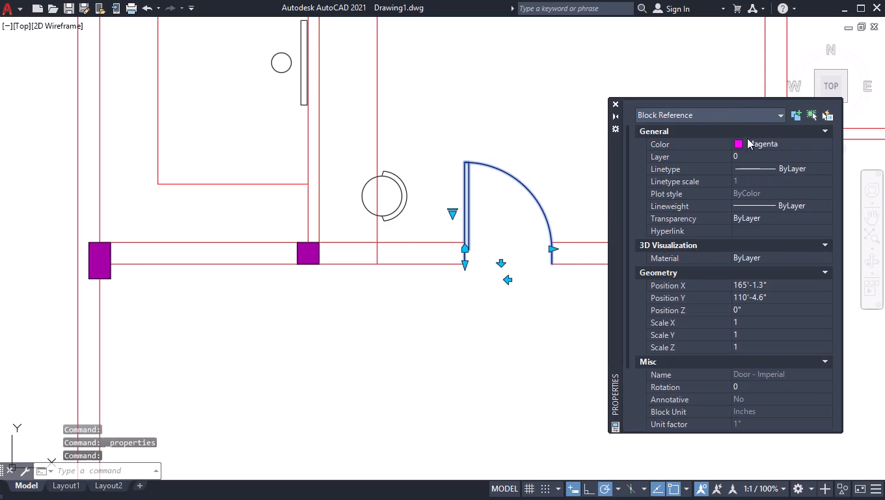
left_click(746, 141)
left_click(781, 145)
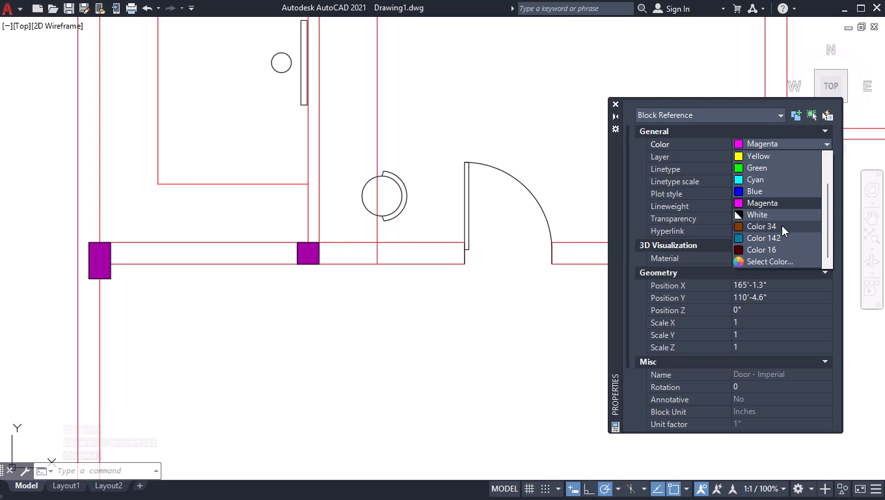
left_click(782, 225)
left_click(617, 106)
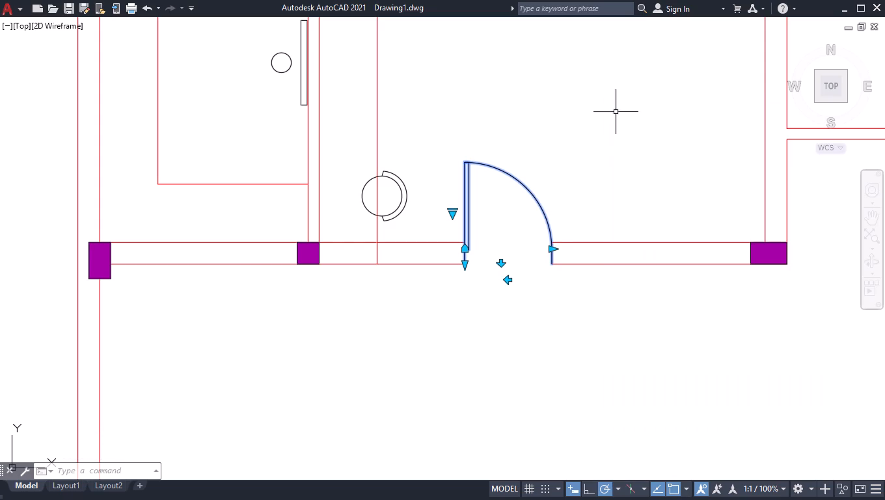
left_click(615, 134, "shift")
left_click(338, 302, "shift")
Load Home - Space Planner.dwg into DesignCenter and open its blocks.
scroll(383, 302, "down", 2)
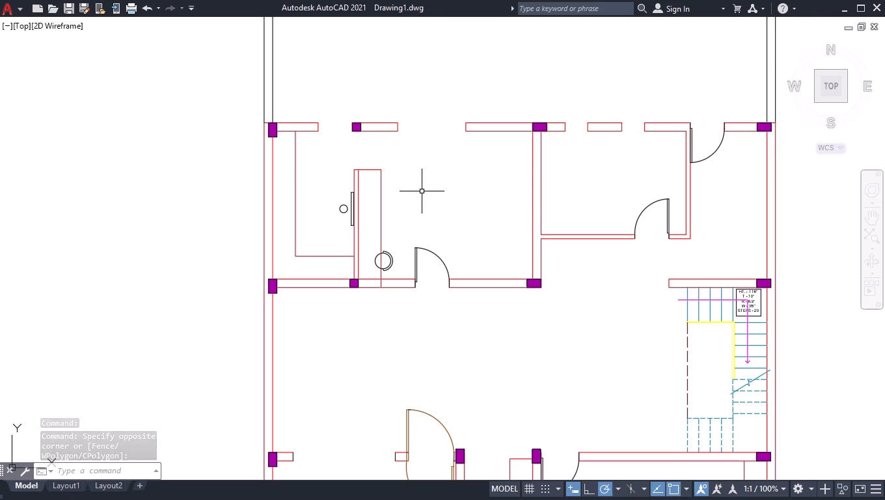
key("ctrl+2")
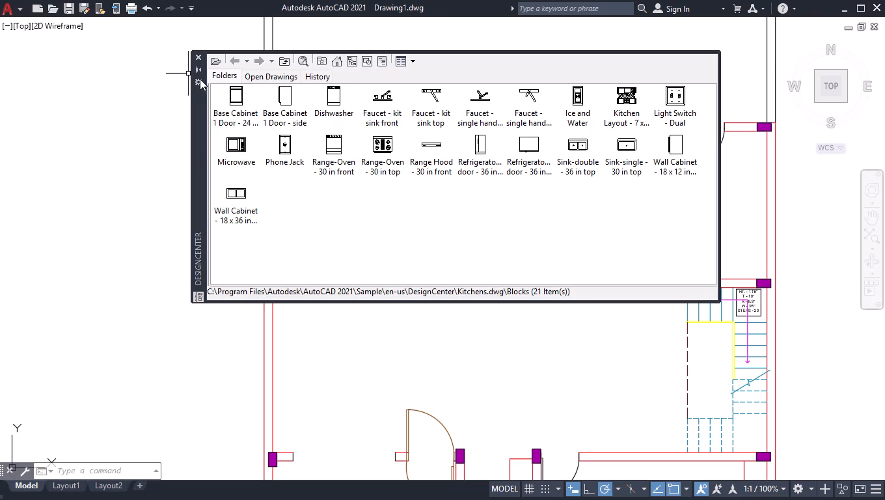
left_click(218, 64)
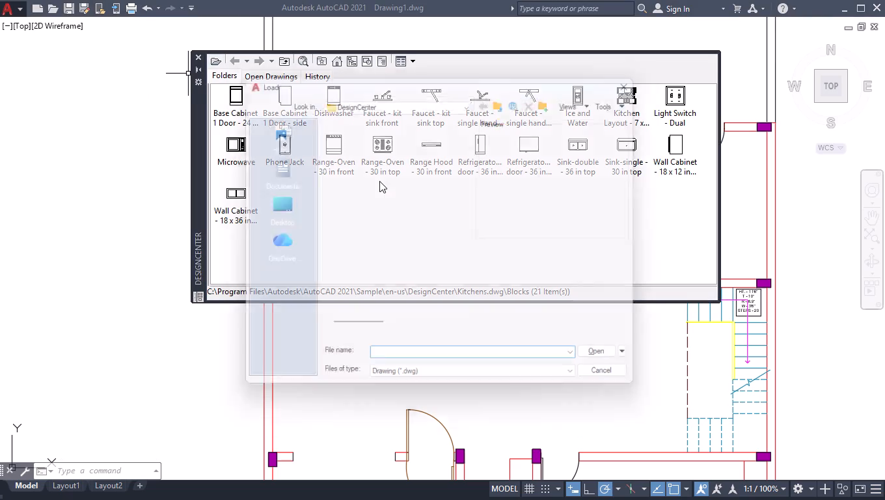
left_click(389, 221)
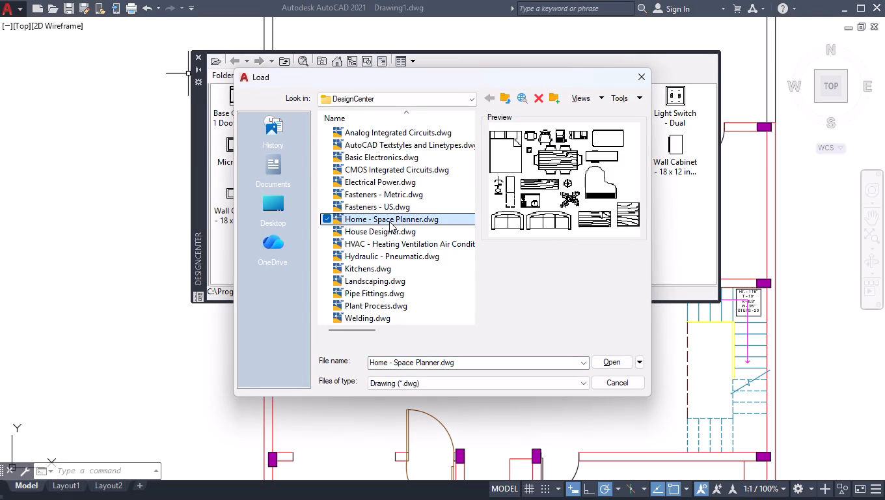
left_click(603, 363)
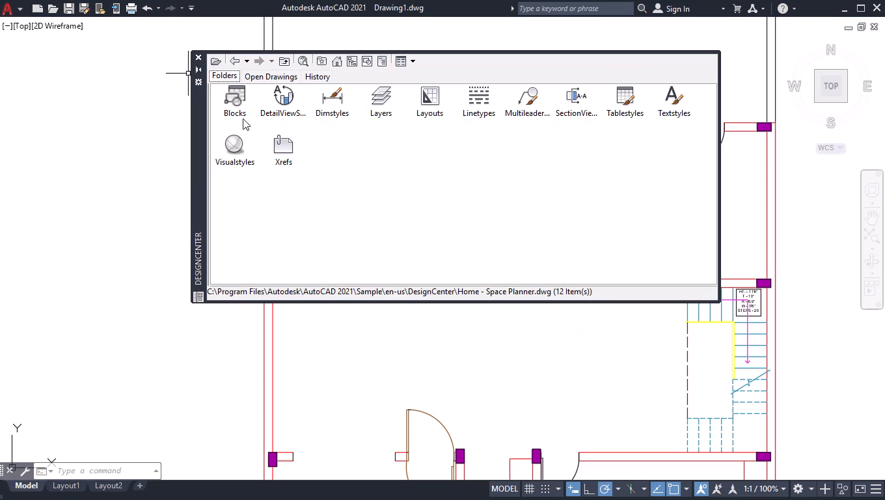
double_click(231, 95)
Insert two Bed - Queen blocks in the empty space west of the floor plan.
left_click_drag(241, 92, 196, 134)
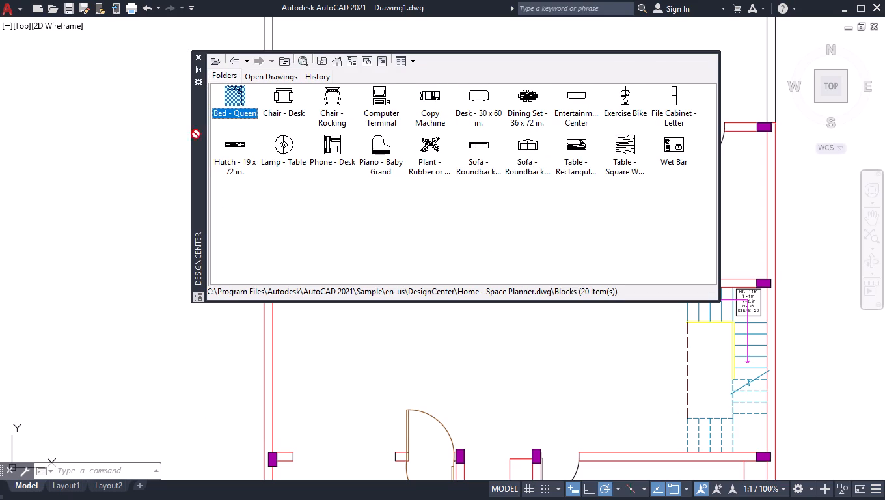
left_click_drag(196, 134, 31, 228)
left_click_drag(234, 94, 155, 275)
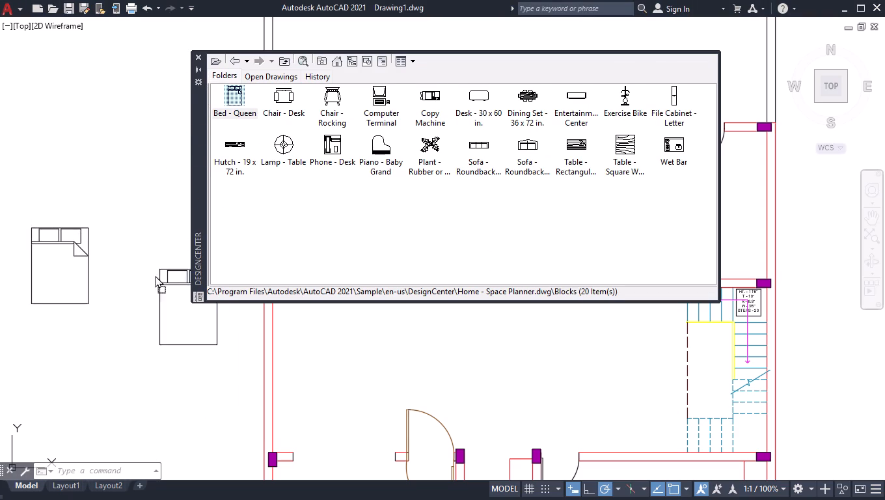
left_click_drag(155, 275, 148, 282)
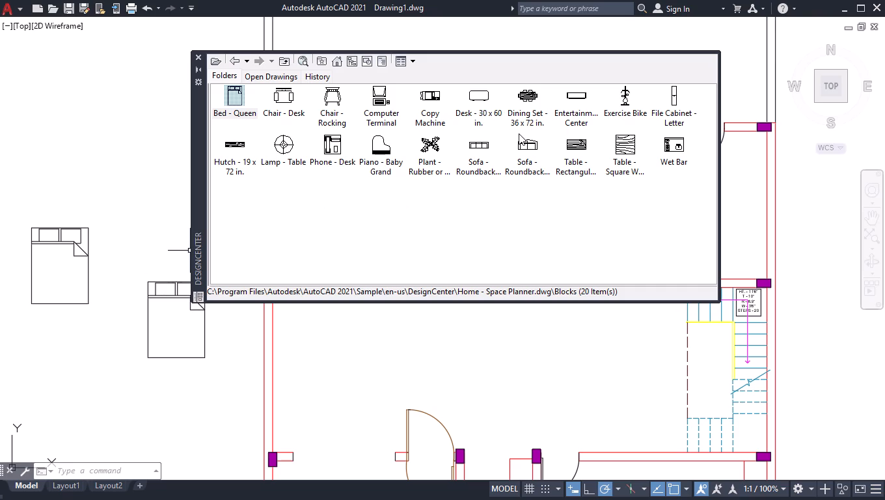
Insert a Sofa - Roundback 7 ft., the two-seat roundback sofa, a rectangular woodgrain table and a Chair - Rocking around and south of the beds.
left_click_drag(472, 143, 45, 391)
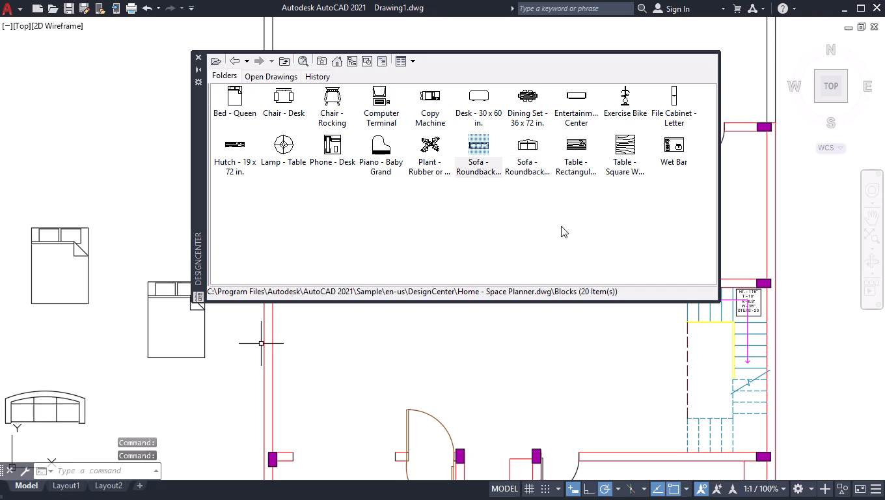
left_click_drag(534, 145, 107, 355)
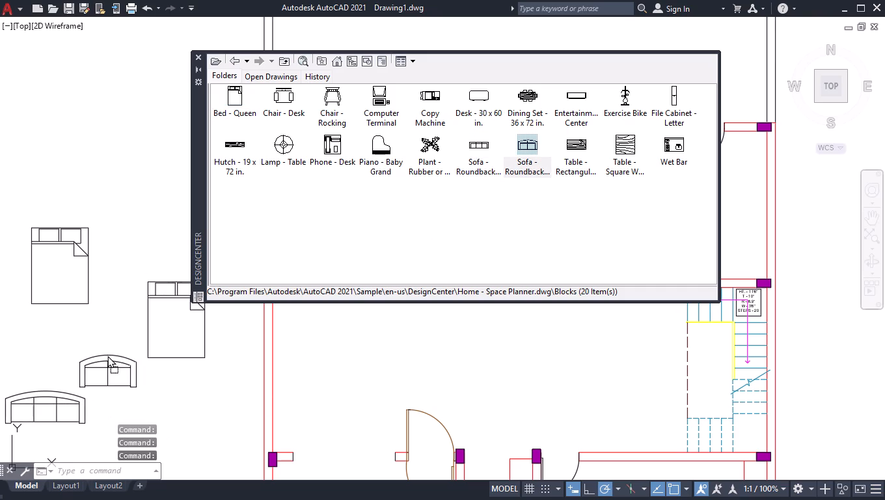
left_click_drag(107, 355, 128, 385)
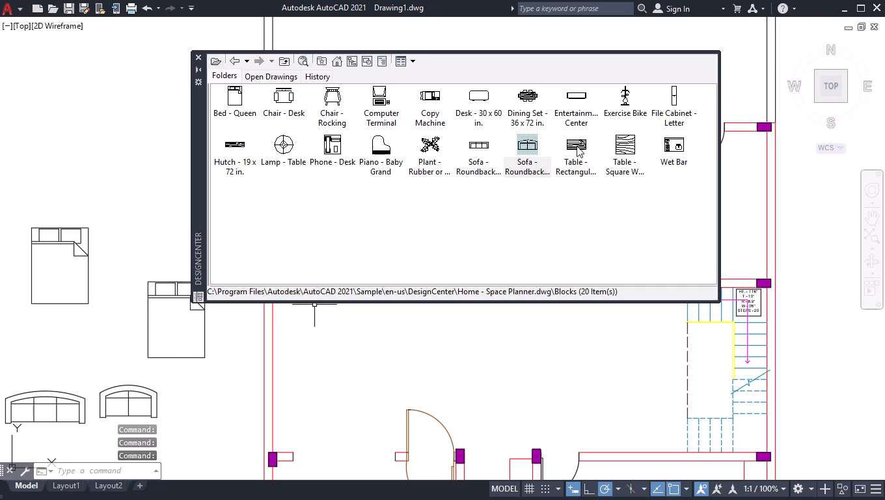
left_click_drag(576, 145, 178, 406)
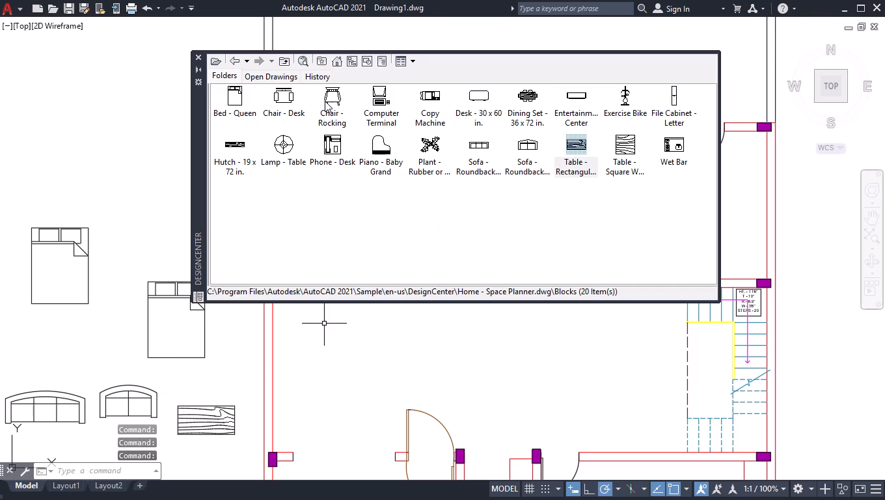
left_click_drag(325, 100, 79, 351)
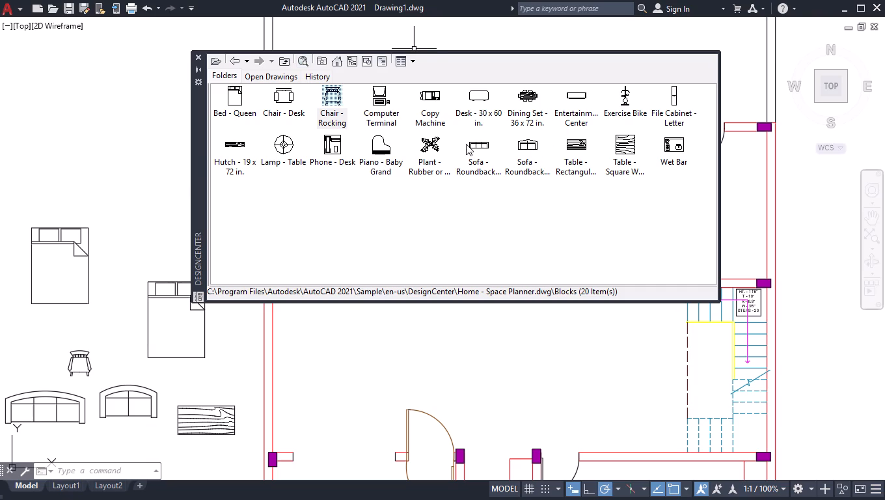
Insert another Sofa - Roundback 7 ft., rectangular woodgrain table, two Chair - Rocking blocks and a Dining Set - 36 x 72 in. north of the beds.
left_click_drag(483, 144, 81, 92)
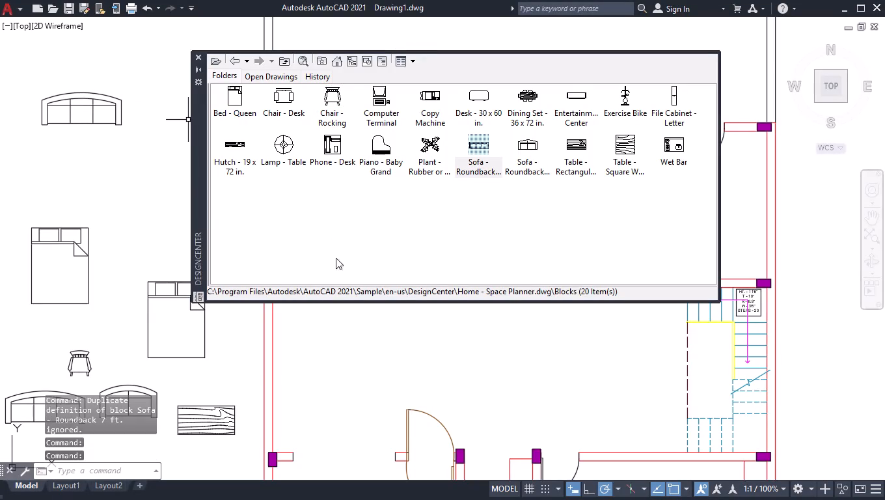
left_click_drag(569, 145, 44, 141)
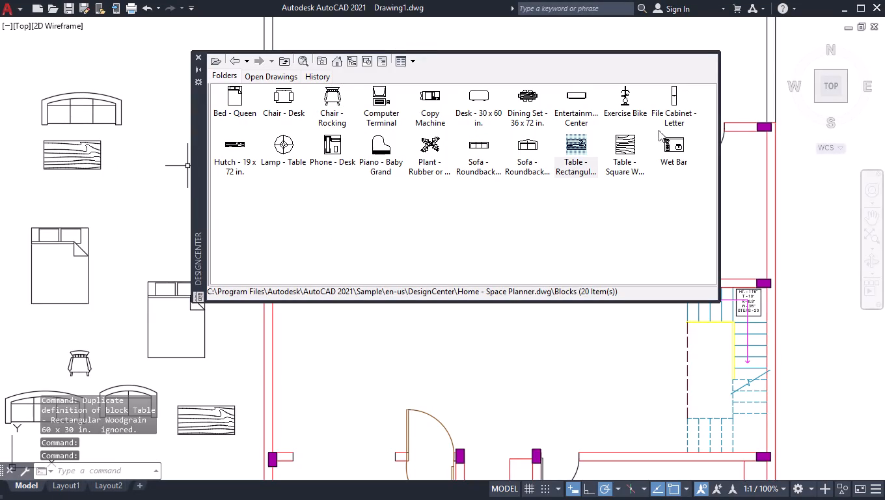
left_click_drag(325, 102, 282, 119)
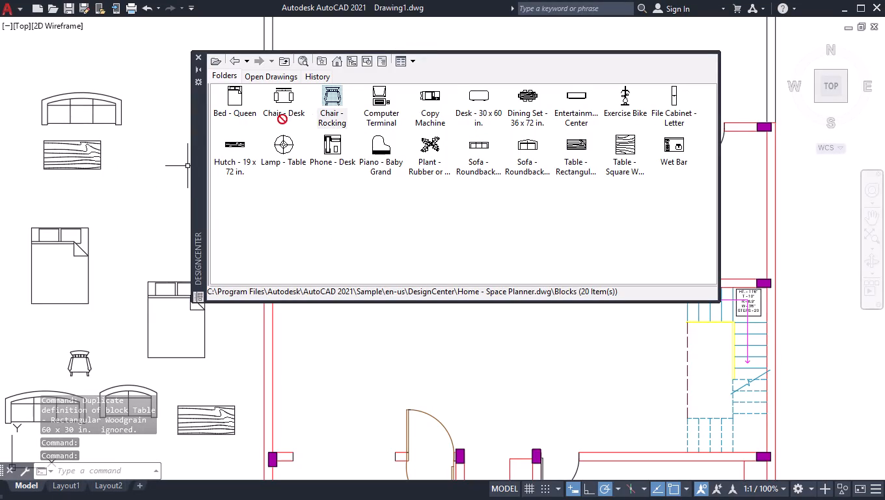
left_click_drag(282, 119, 130, 73)
left_click_drag(335, 92, 178, 58)
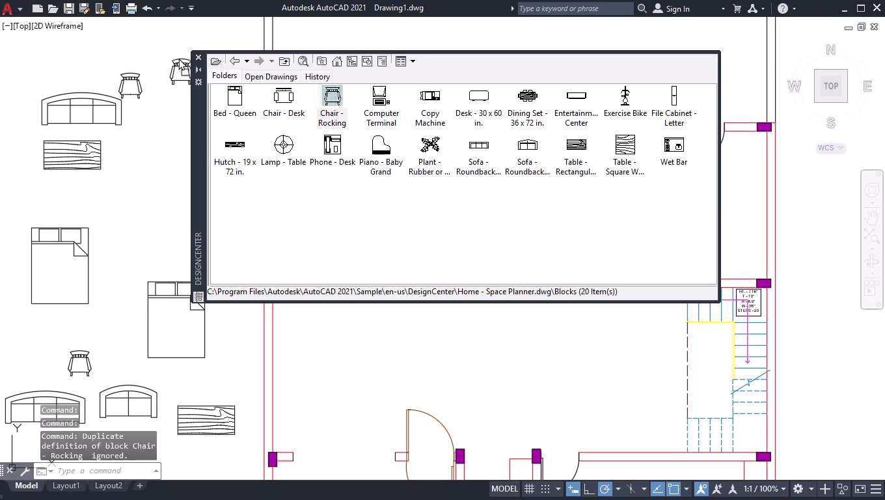
left_click_drag(178, 58, 171, 57)
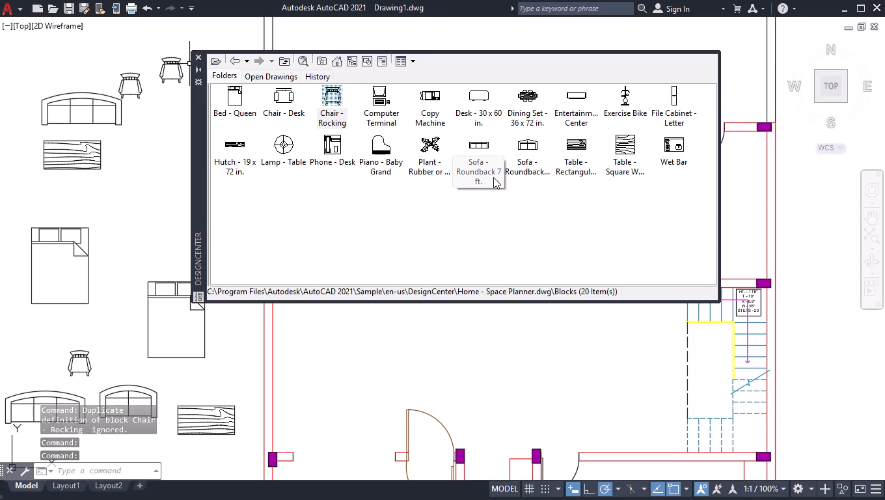
left_click_drag(523, 94, 112, 26)
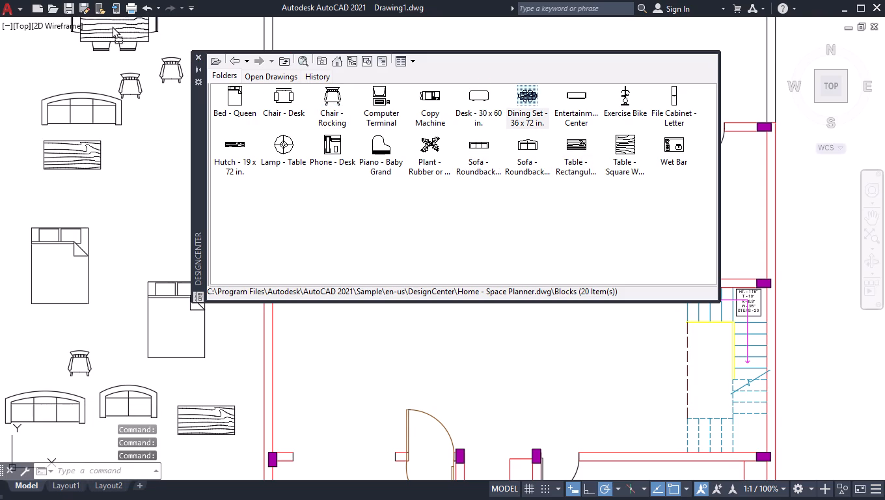
left_click_drag(112, 26, 85, 53)
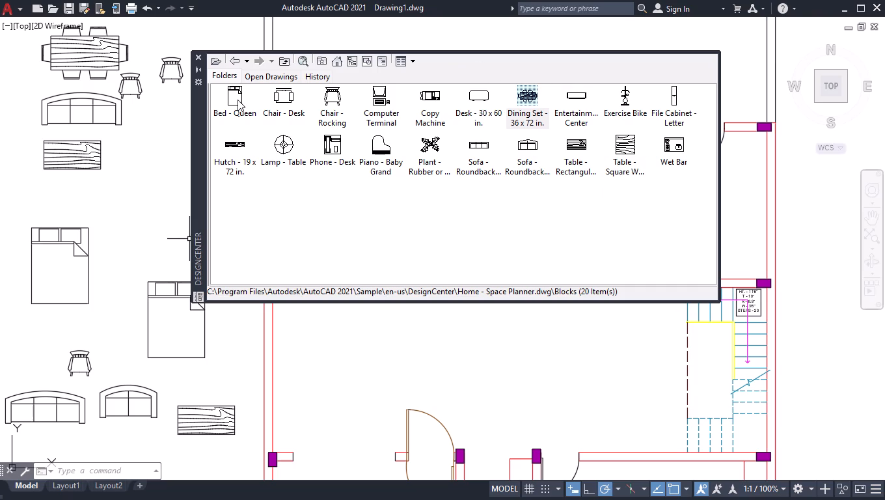
Insert a third Bed - Queen block directly against the east side of the westernmost bed.
left_click_drag(236, 97, 85, 225)
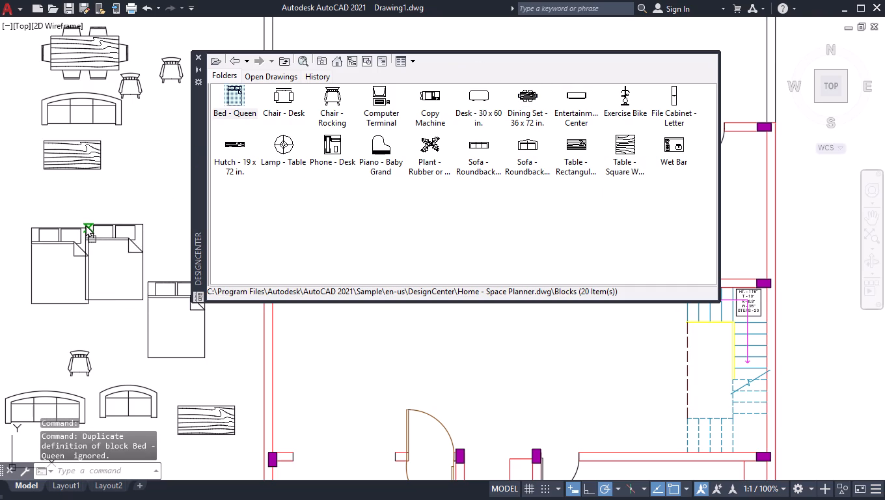
left_click_drag(85, 225, 93, 225)
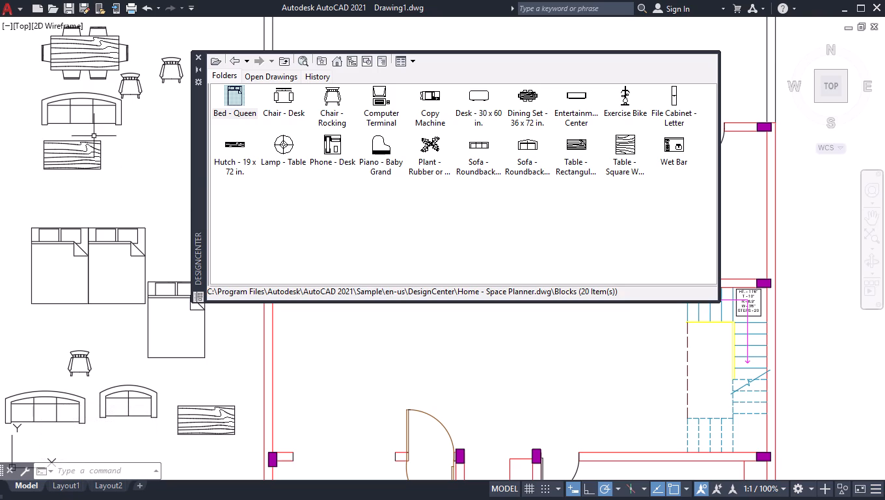
Load Kitchens.dwg into DesignCenter and open its blocks.
left_click(217, 63)
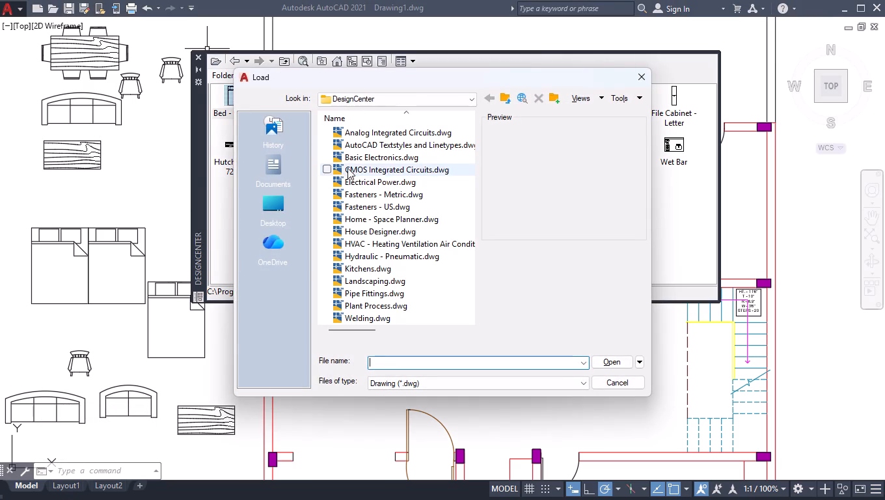
double_click(370, 266)
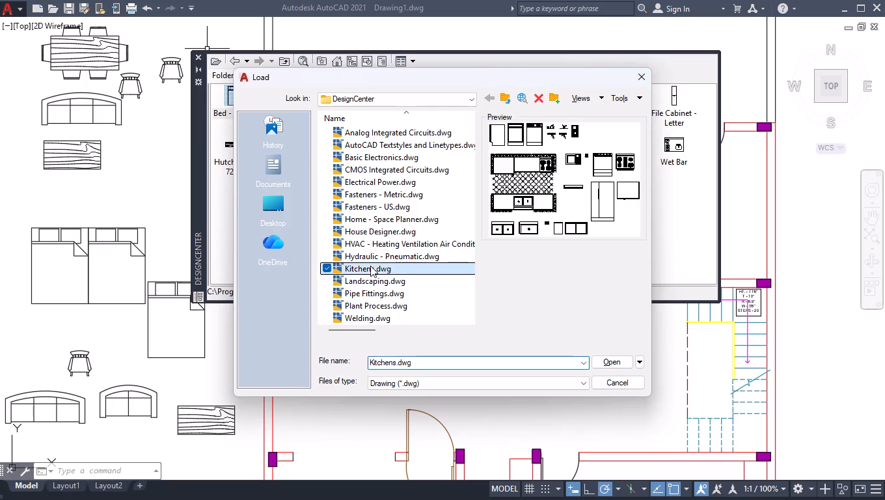
double_click(232, 95)
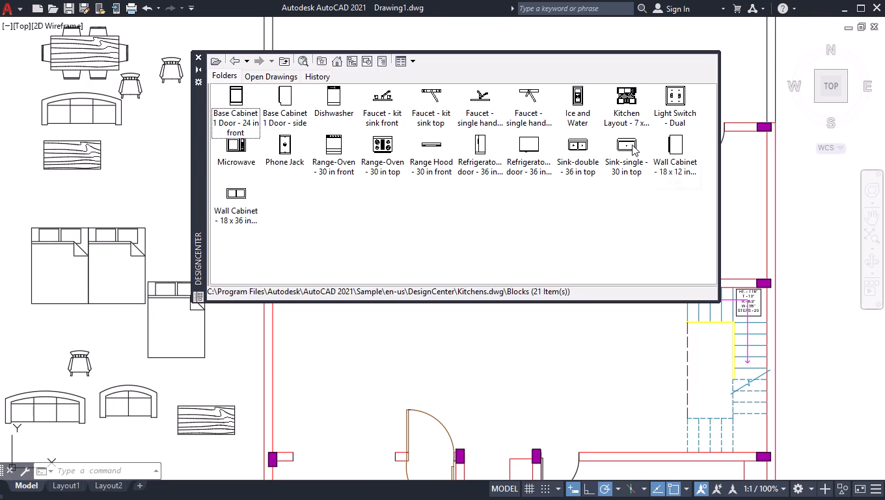
Insert three Sink-single - 30 in top blocks between the northern woodgrain table and the beds.
left_click_drag(631, 144, 515, 223)
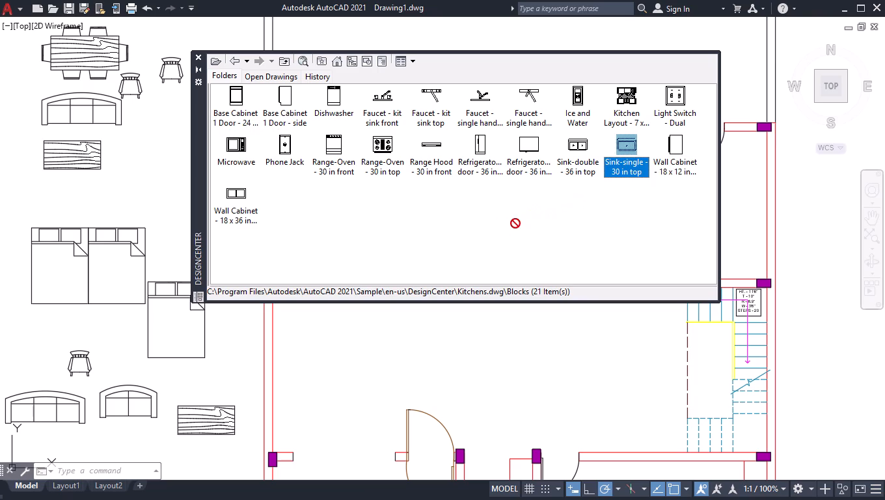
left_click_drag(515, 223, 131, 176)
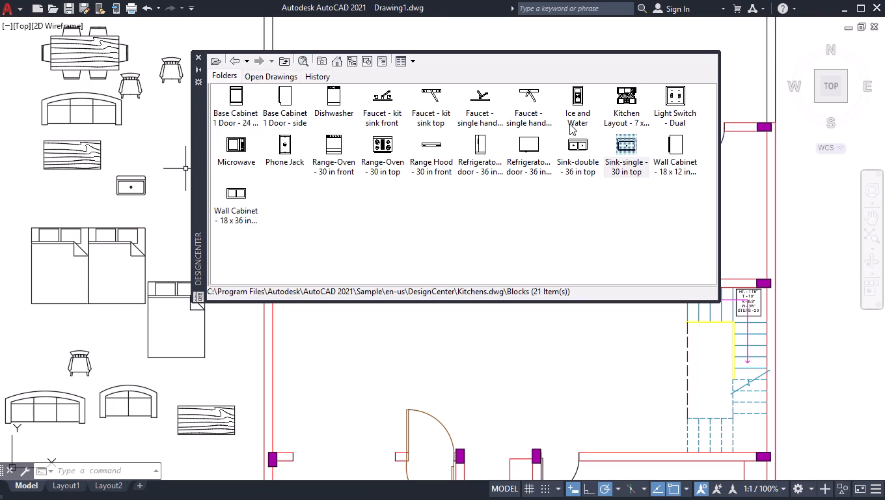
left_click_drag(622, 143, 81, 186)
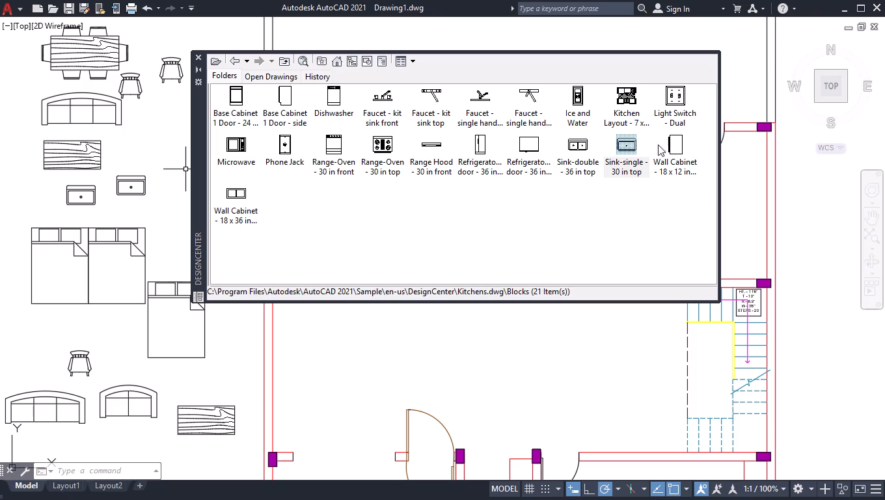
left_click_drag(633, 144, 134, 149)
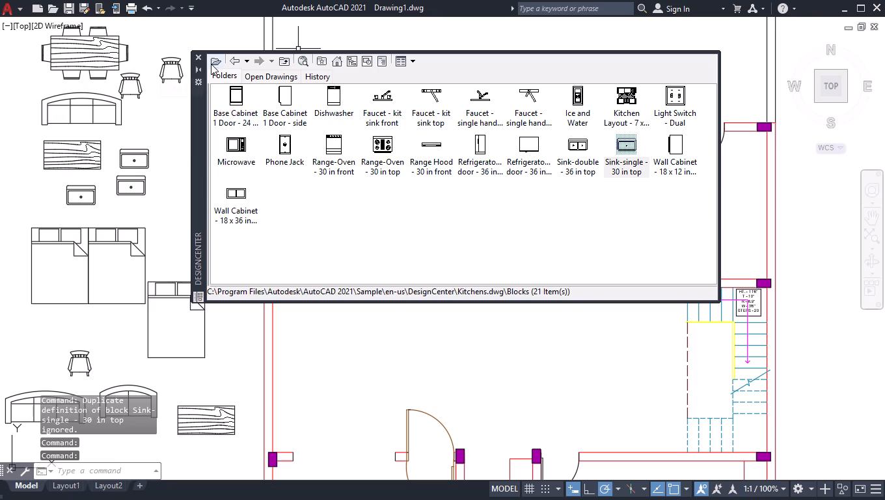
Load House Designer.dwg into DesignCenter and open its blocks.
left_click(211, 63)
left_click(428, 223)
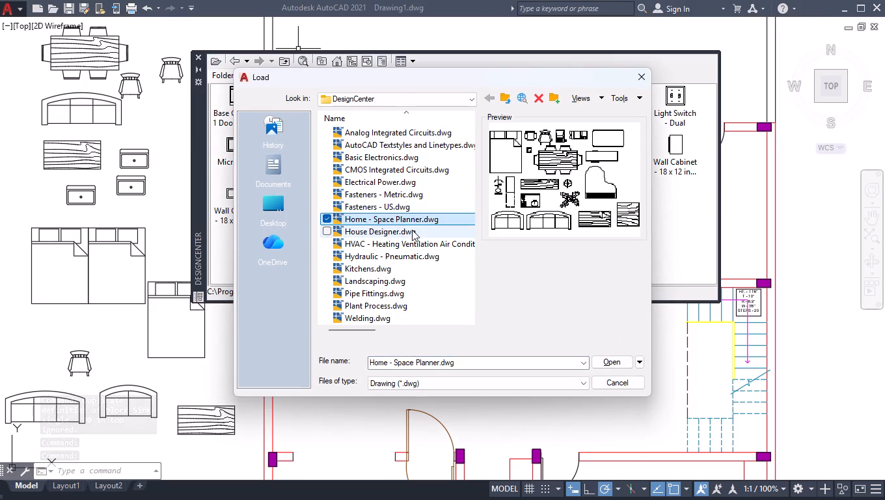
left_click(412, 230)
left_click(620, 365)
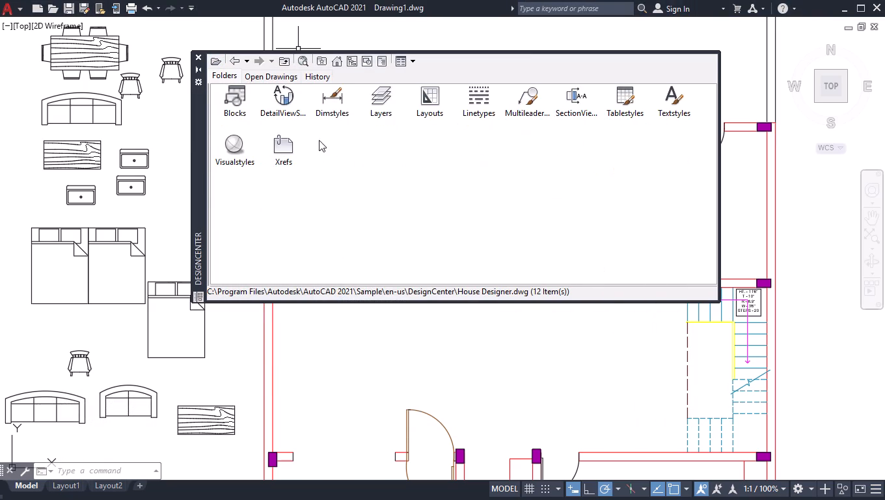
double_click(225, 94)
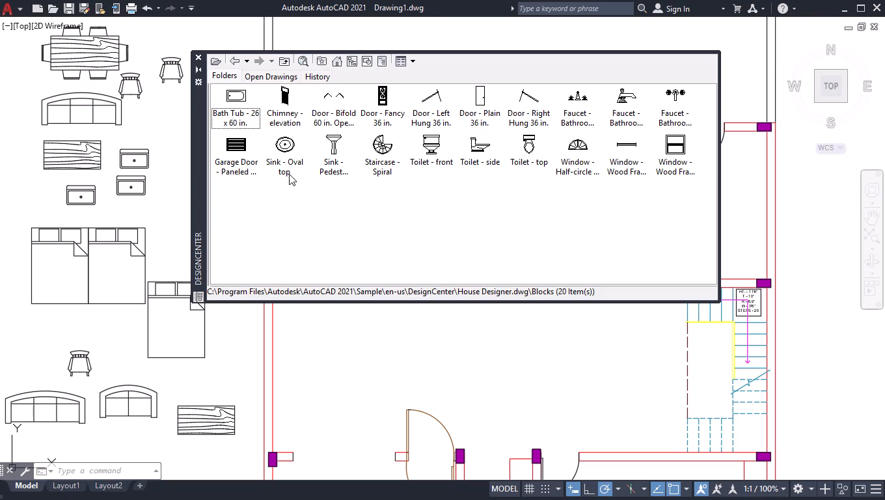
Insert two Toilet - top blocks east of the sinks, one above the other, and close DesignCenter.
left_click_drag(528, 141, 478, 150)
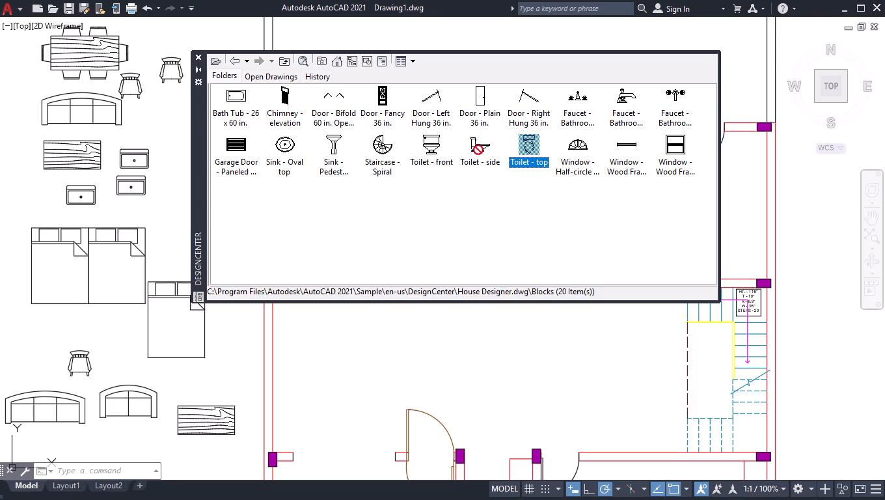
left_click_drag(478, 150, 169, 121)
left_click_drag(537, 147, 168, 178)
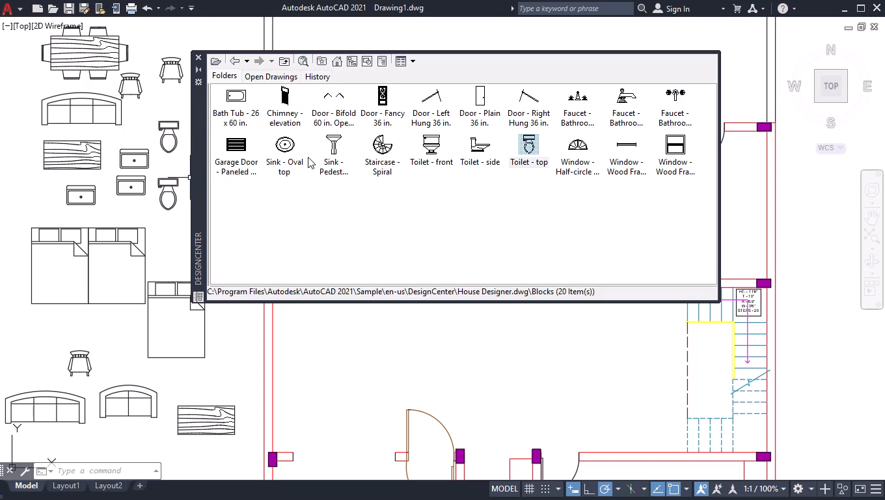
left_click(200, 59)
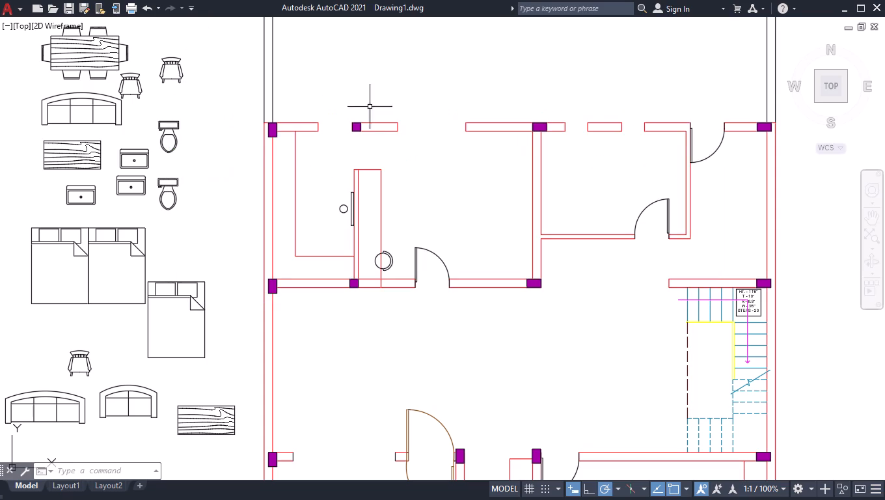
Rotate the separate, easternmost queen bed by 270° about a point near its centre so its head faces east.
scroll(443, 133, "down", 2)
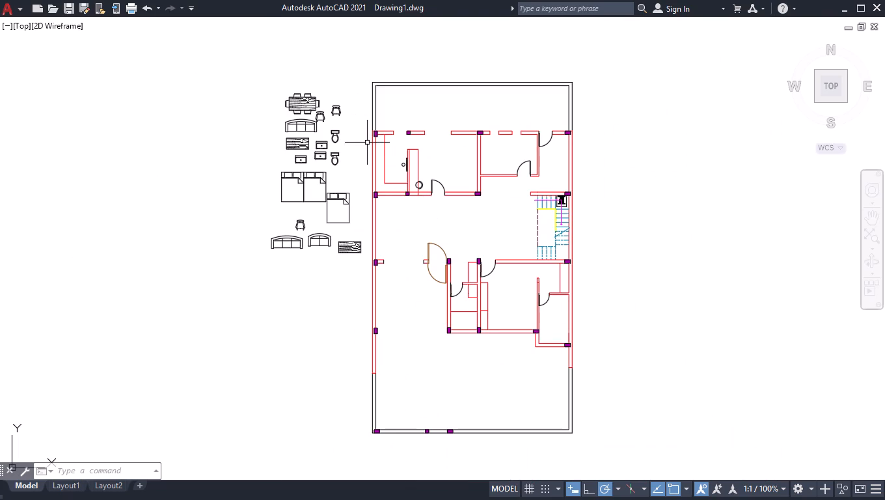
scroll(280, 208, "up", 3)
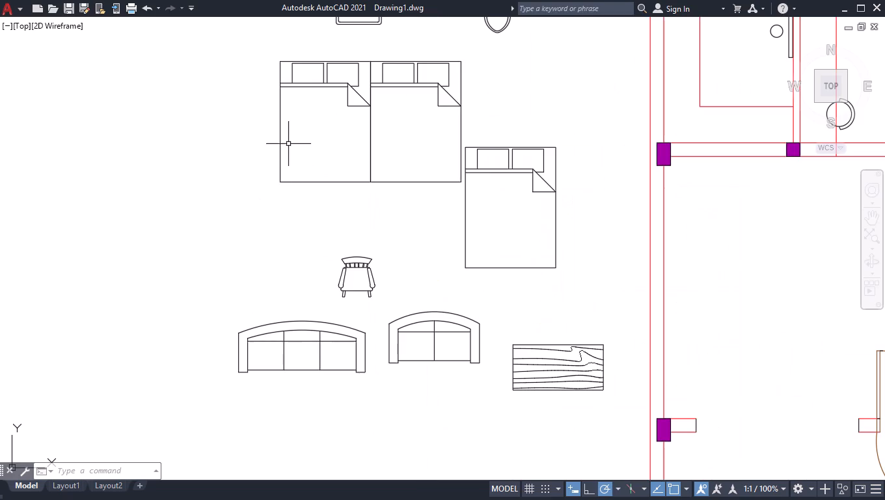
left_click(538, 145)
left_click(531, 150)
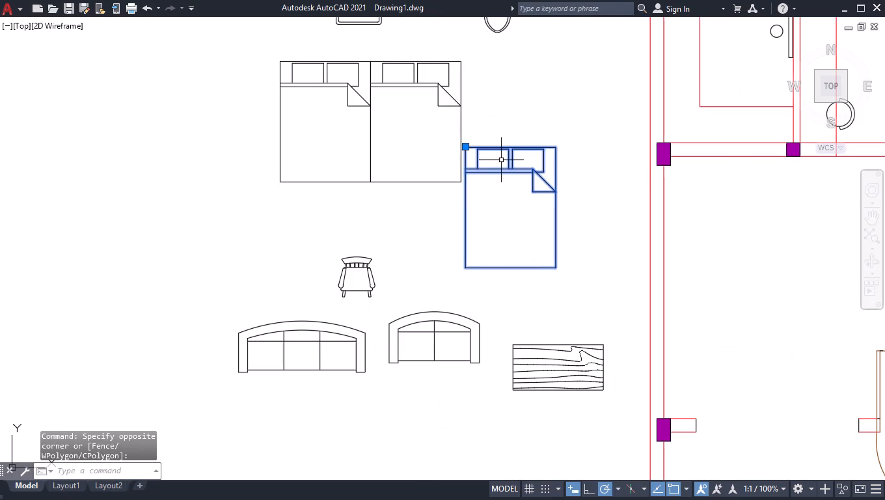
type("RO")
key("Return")
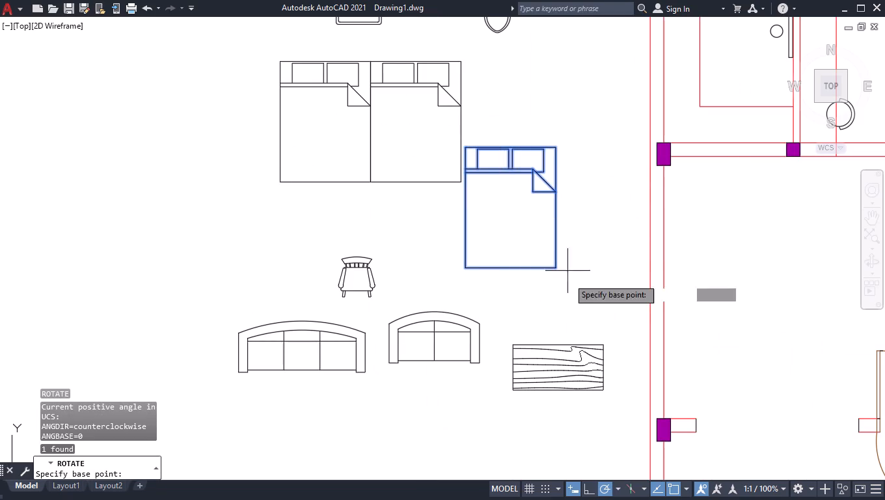
left_click(502, 208)
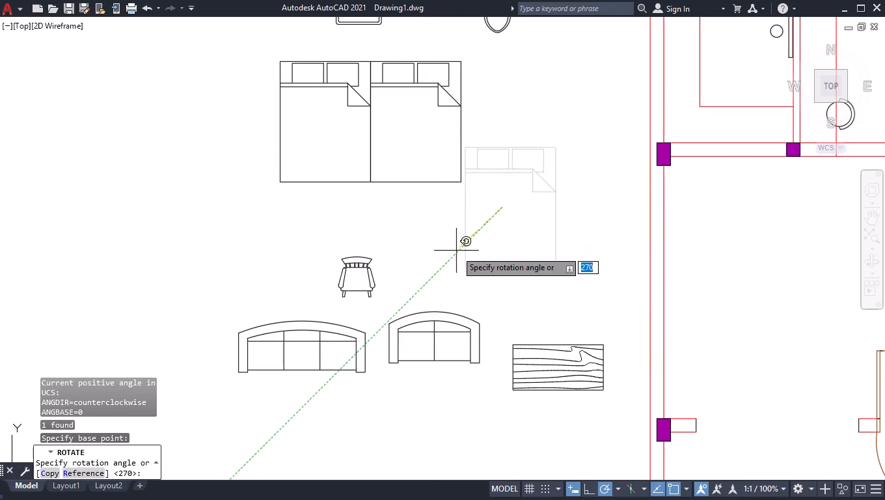
left_click(495, 280)
Move the rotated queen bed into the northern bedroom, placing its northeast corner midway between the east wall's two inner corners.
left_click(535, 238)
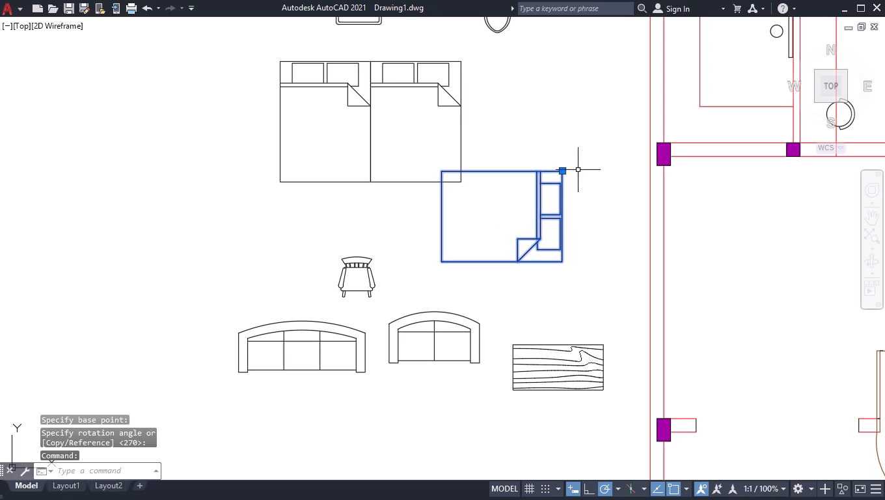
left_click(562, 172)
scroll(555, 174, "down", 2)
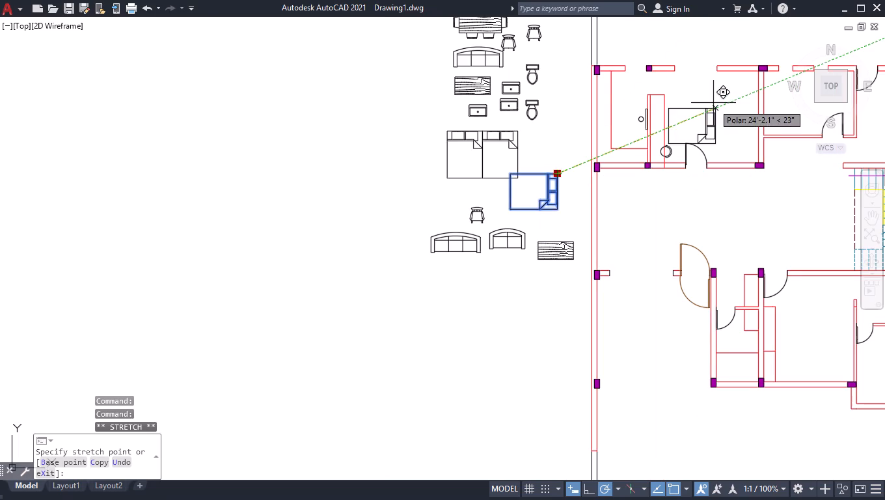
scroll(752, 98, "up", 2)
scroll(748, 105, "down", 2)
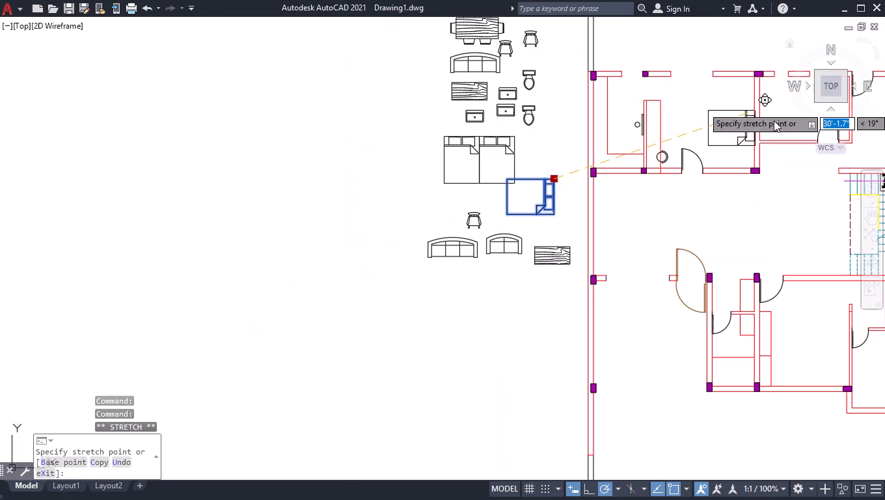
scroll(639, 186, "down", 2)
scroll(695, 156, "up", 5)
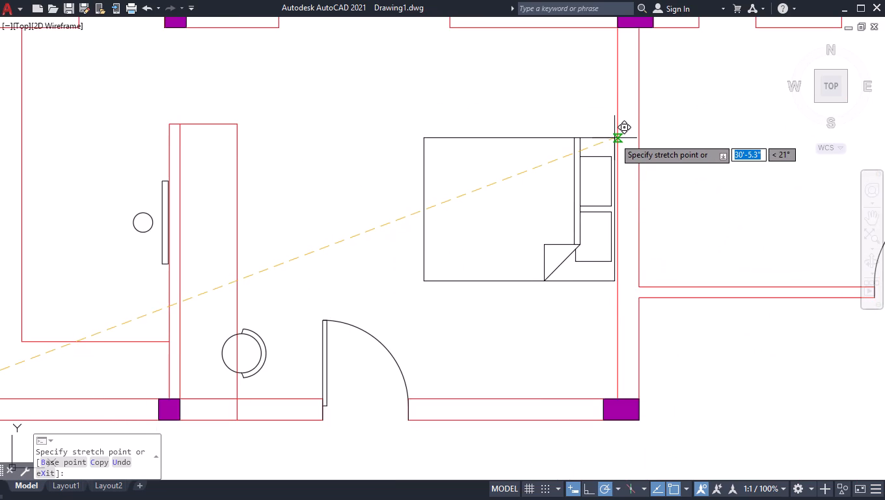
key("m")
type("2P")
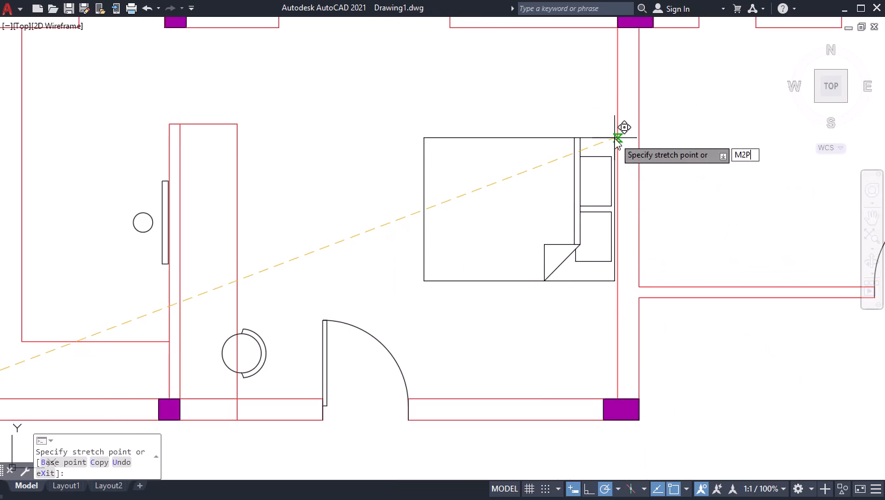
key("Return")
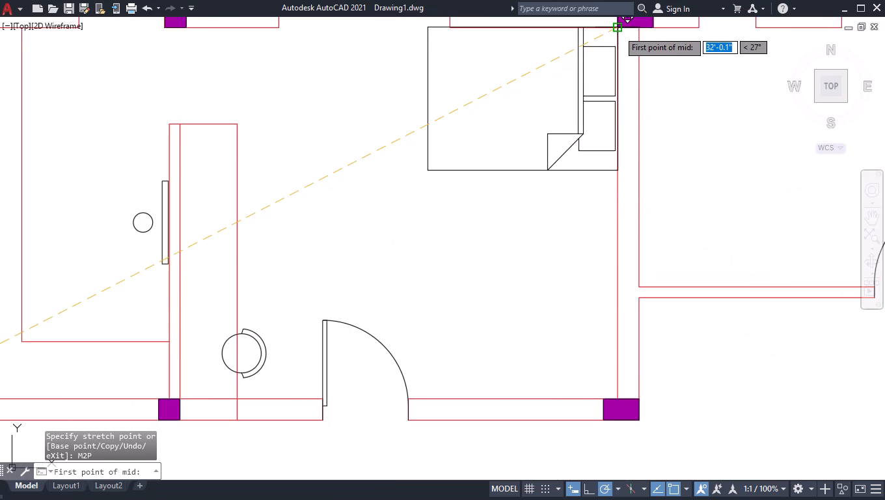
left_click(618, 31)
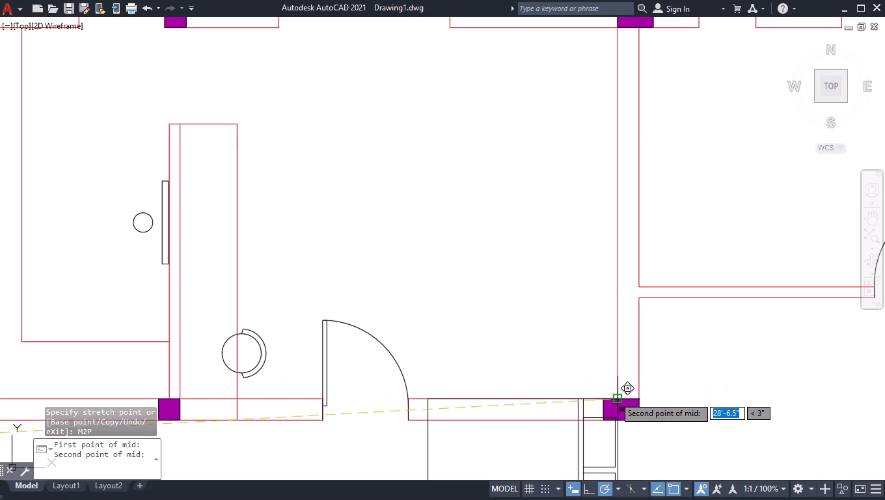
left_click(614, 397)
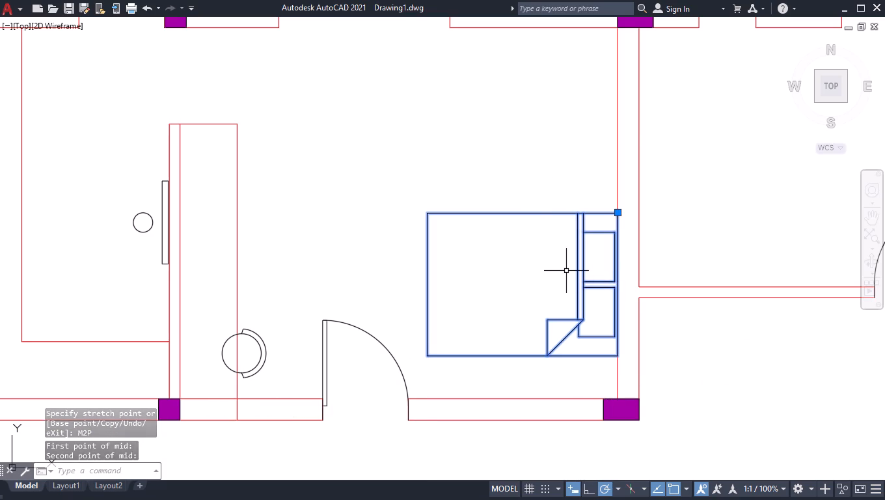
Shift the bed north along the bedroom's east wall so it sits roughly centred in the room.
left_click(618, 212)
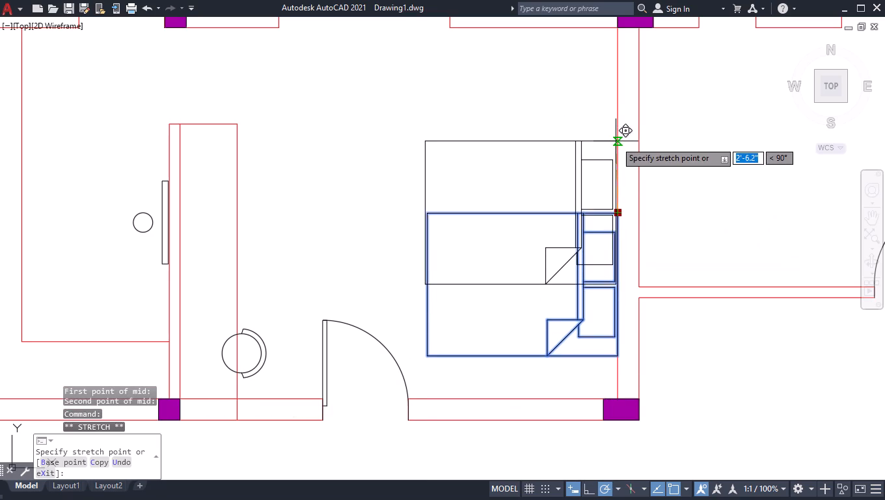
left_click(616, 147)
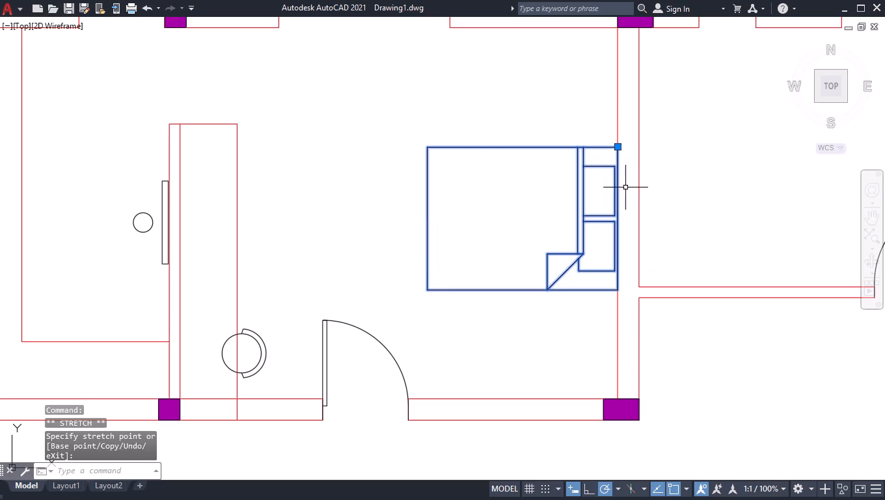
left_click_drag(634, 145, 627, 150, "shift")
left_click(458, 192, "shift")
Rotate the pair of adjoining queen beds outside the plan by 270° about a point between them.
scroll(479, 187, "down", 3)
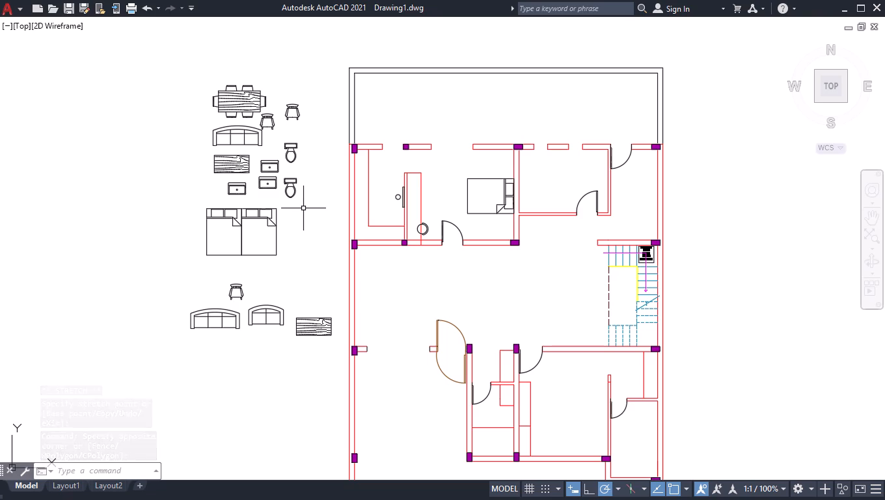
left_click(301, 207)
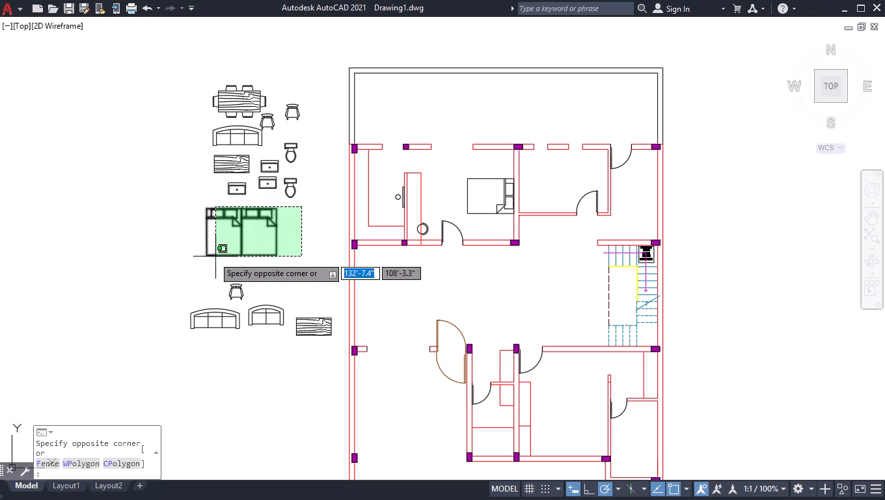
left_click(200, 252)
type("RO")
key("Return")
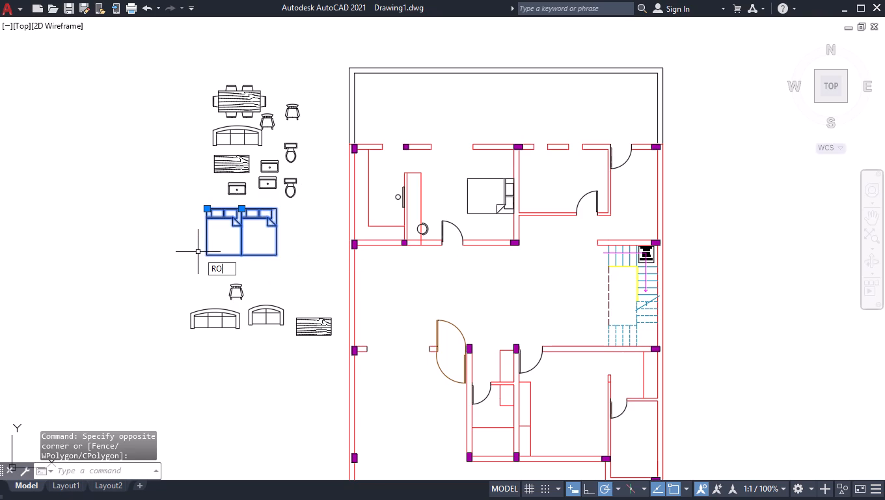
double_click(239, 232)
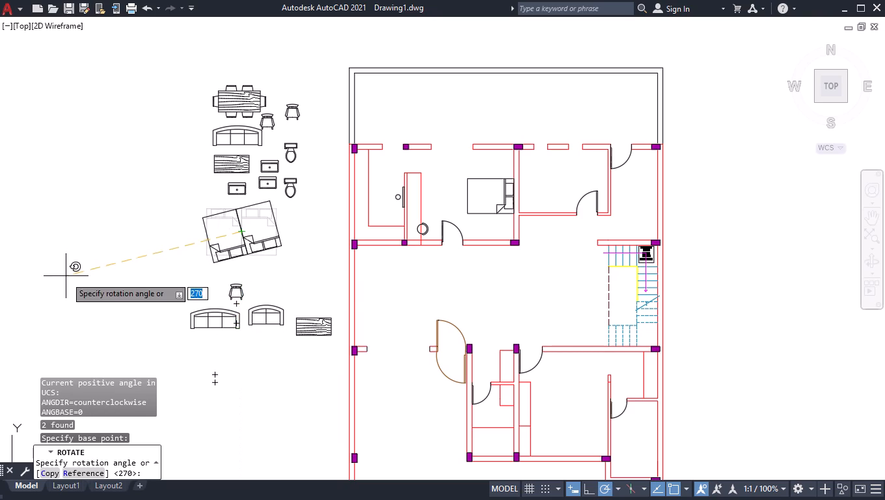
left_click(247, 360)
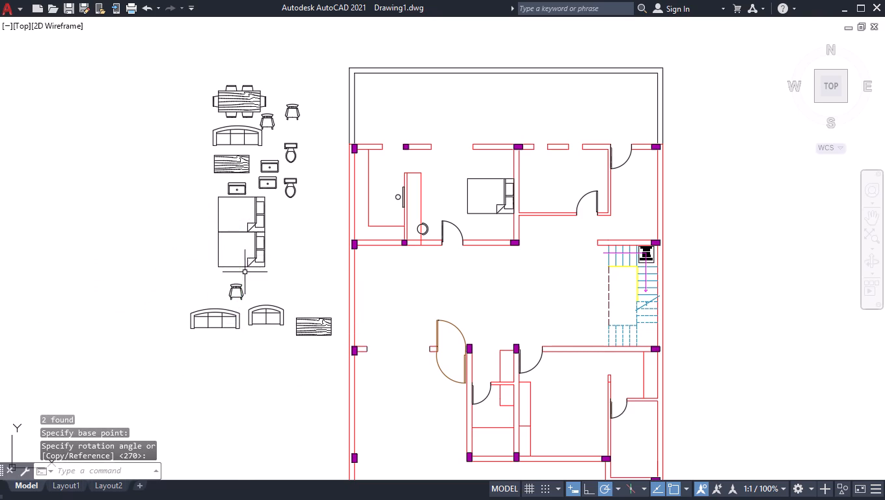
Move the pair of beds into the southern bedroom, with the northeast corner against the east wall near its northern end.
left_click_drag(280, 217, 273, 218)
left_click(236, 245)
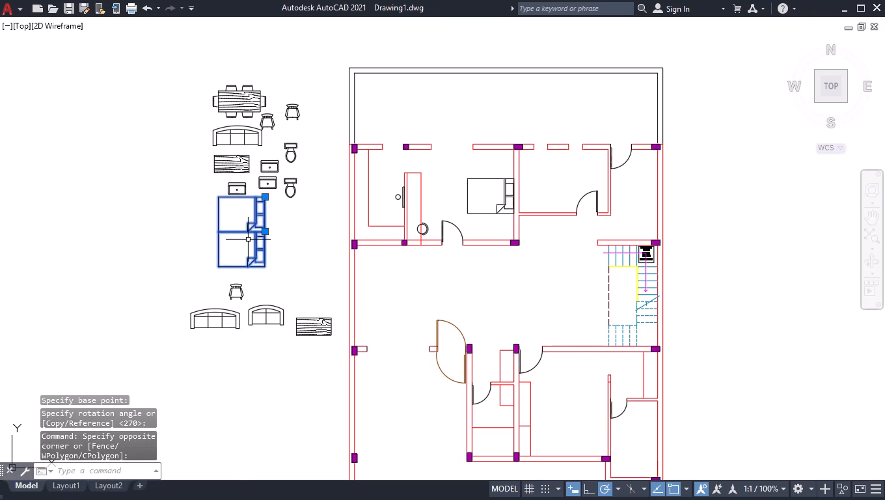
type("MOV")
key("Return")
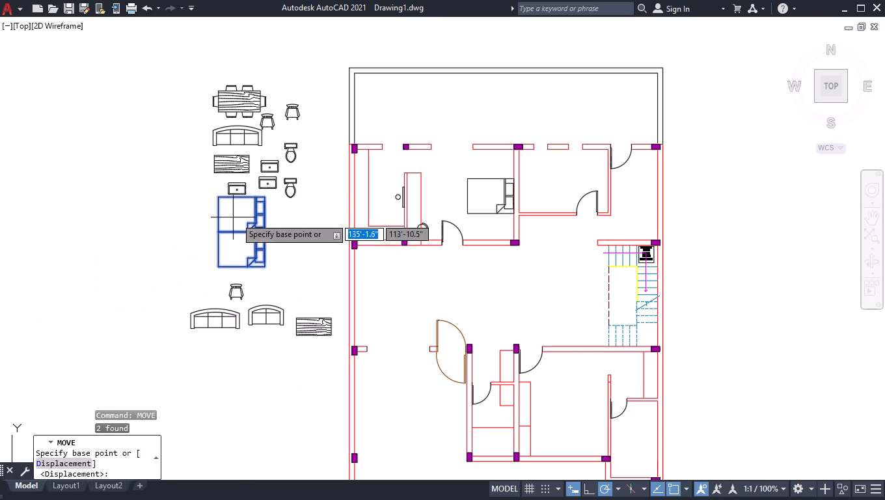
scroll(263, 187, "up", 3)
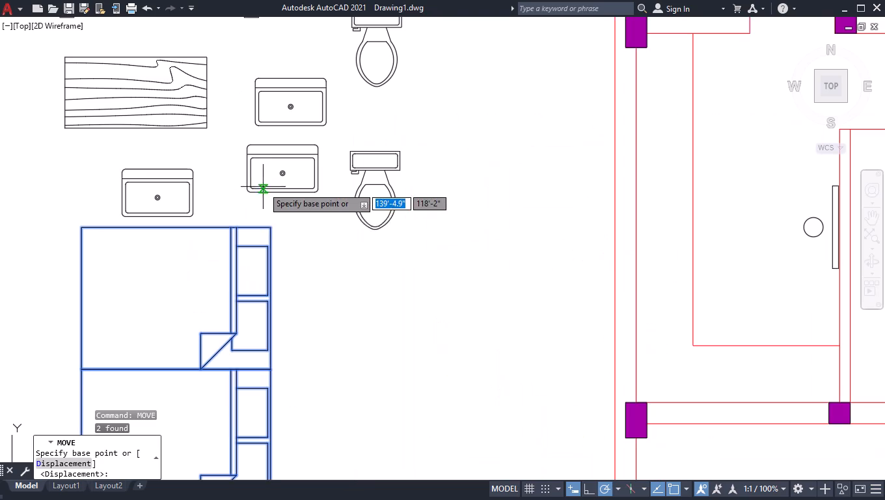
left_click(269, 227)
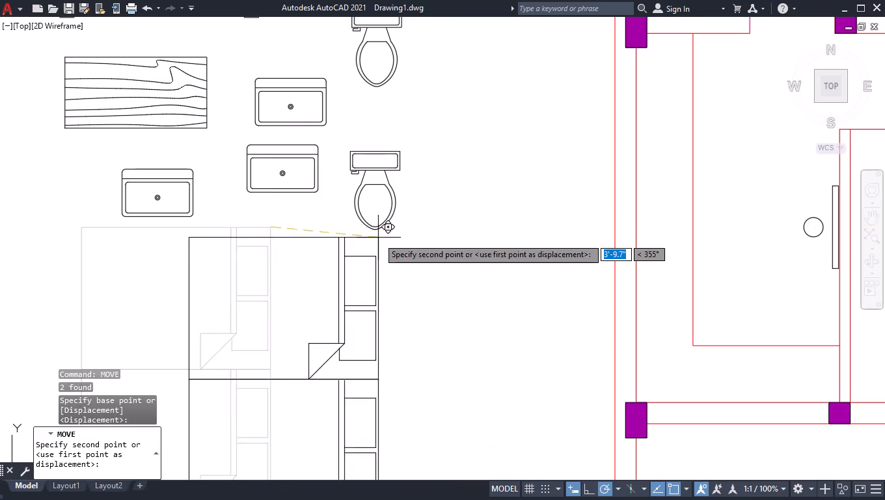
scroll(378, 238, "down", 4)
scroll(593, 377, "up", 4)
scroll(511, 305, "down", 2)
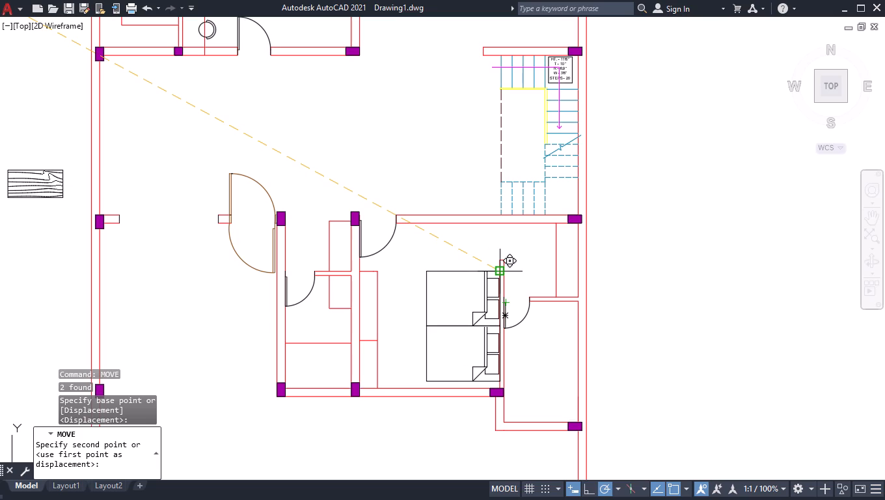
left_click(497, 271)
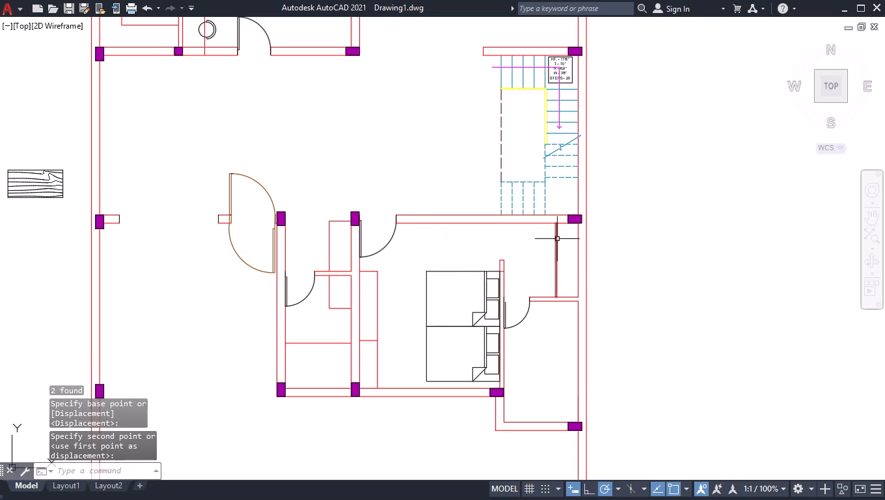
Rotate the sink just south of the northern woodgrain table by 270° about a point near its drain.
scroll(574, 247, "down", 2)
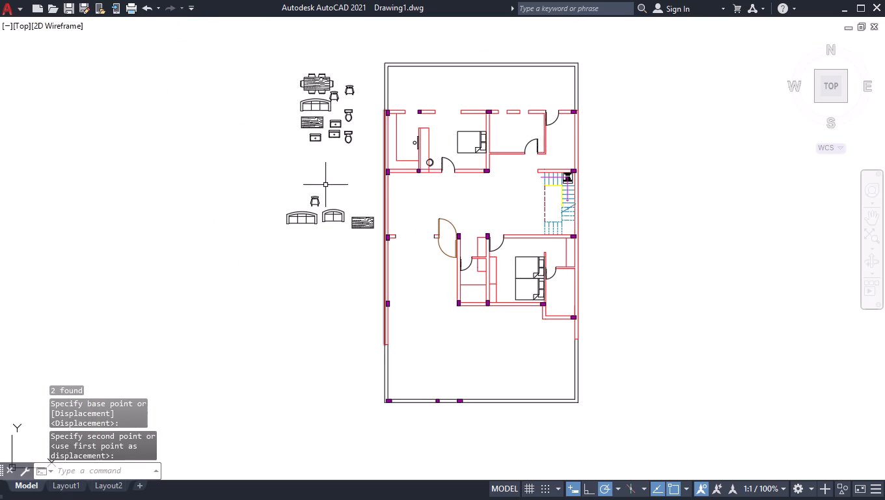
scroll(330, 115, "up", 3)
left_click_drag(300, 178, 295, 189)
left_click(245, 243)
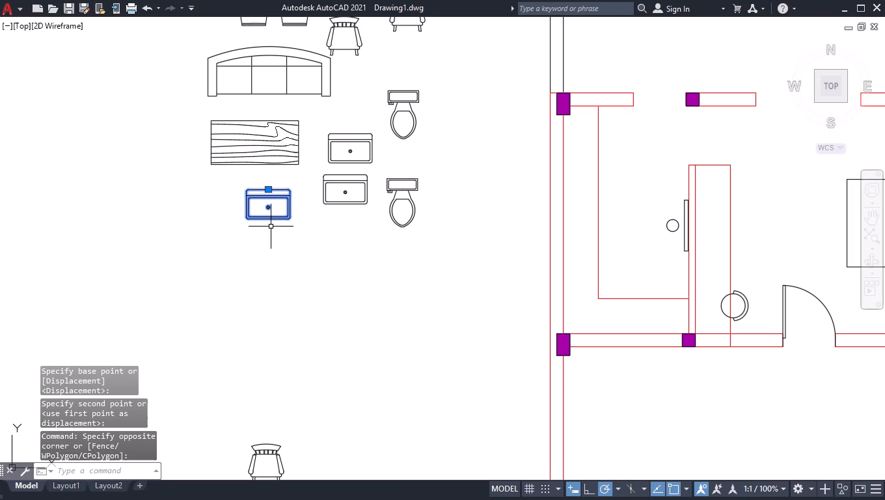
type("RO")
key("Return")
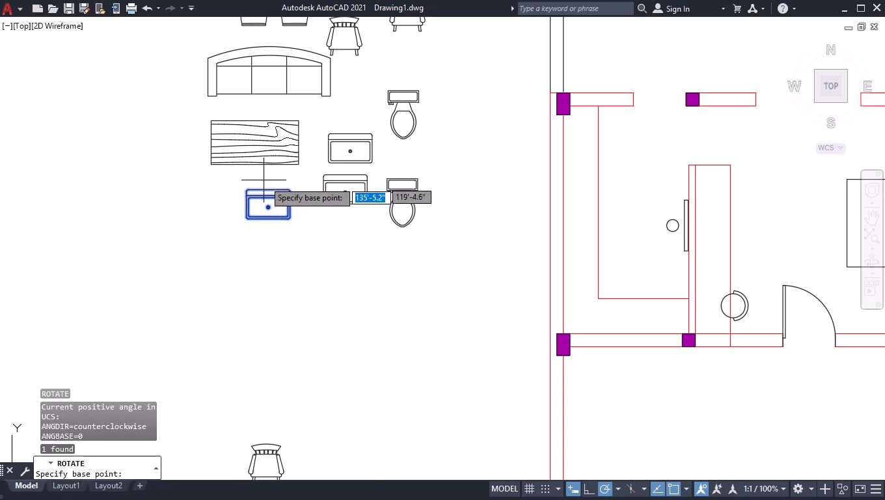
left_click(268, 211)
left_click(264, 263)
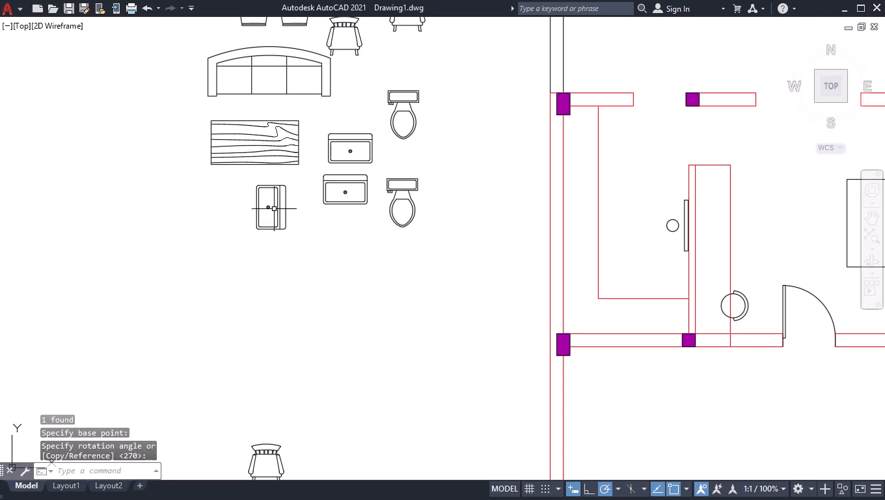
Move the rotated sink into the bathroom east of the southern bedroom, with its back on the east wall near the north end.
left_click(314, 176)
left_click(267, 210)
left_click(287, 207)
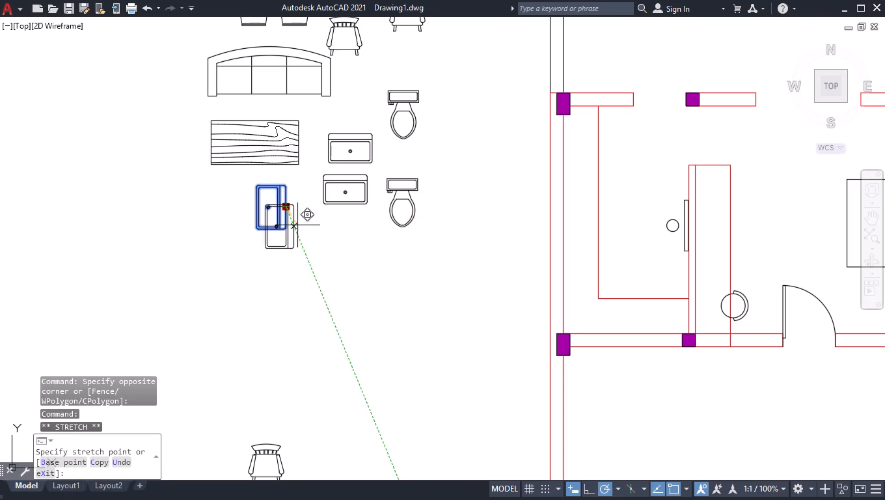
scroll(303, 240, "down", 3)
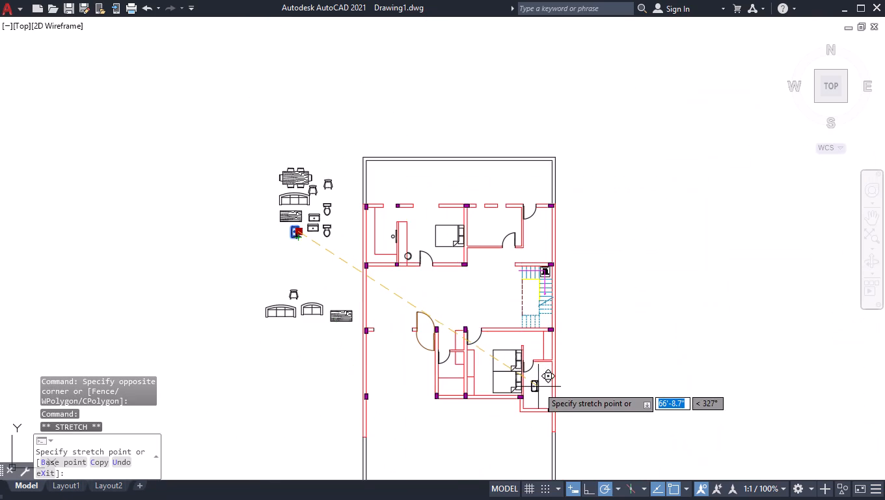
scroll(541, 383, "up", 5)
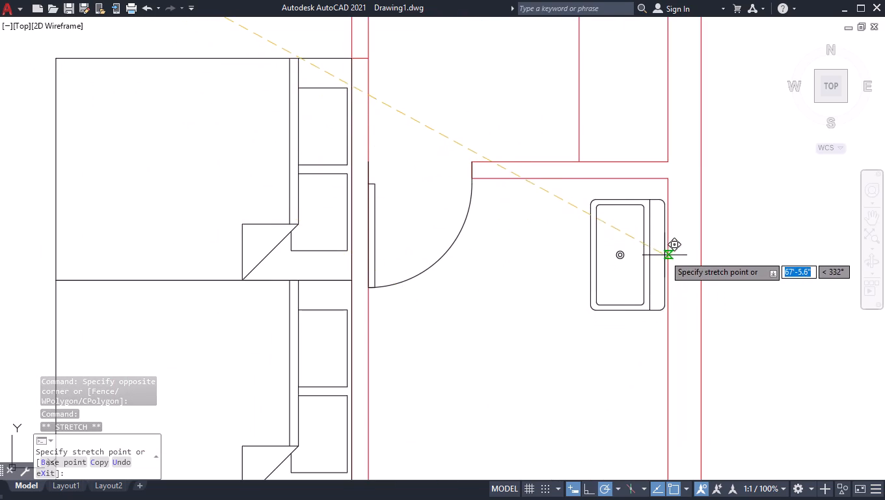
left_click(667, 249)
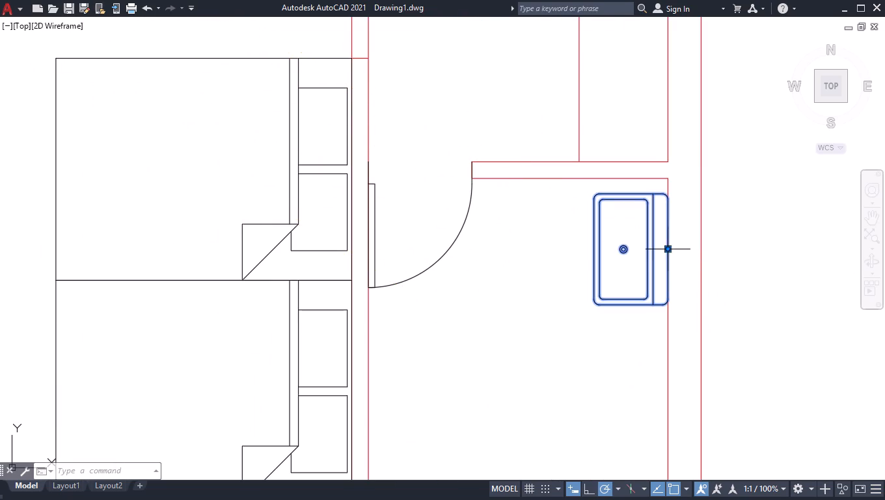
Rotate the two remaining sinks beside the toilets by 270° about a point on the southern sink.
scroll(646, 270, "down", 3)
scroll(364, 219, "down", 1)
scroll(301, 168, "down", 2)
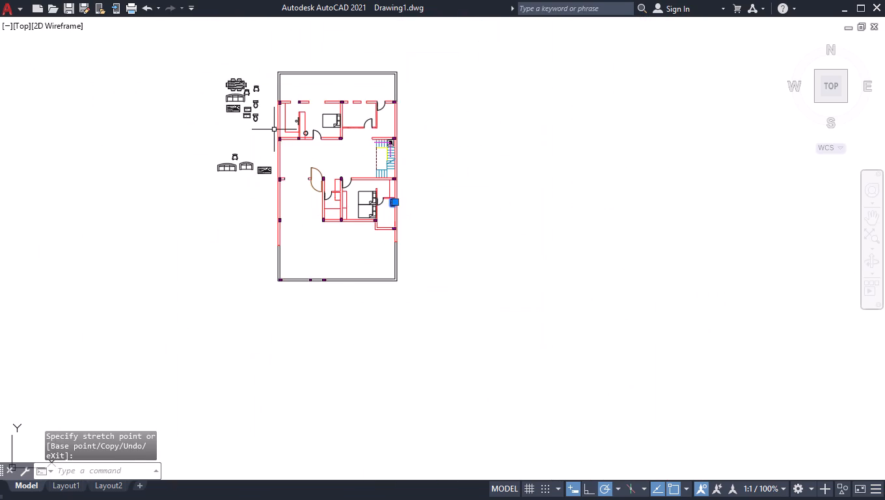
scroll(273, 121, "up", 3)
scroll(182, 82, "up", 3)
left_click_drag(192, 50, 193, 62)
left_click(143, 174)
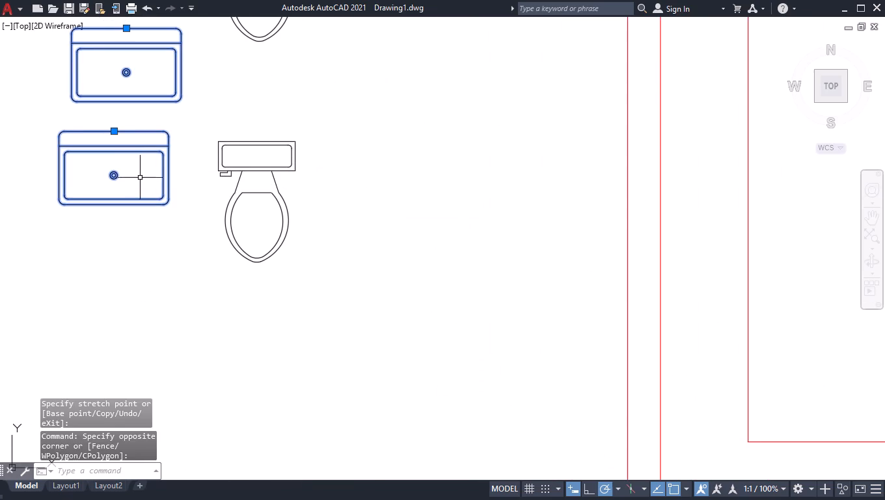
type("RO")
key("Return")
left_click(126, 173)
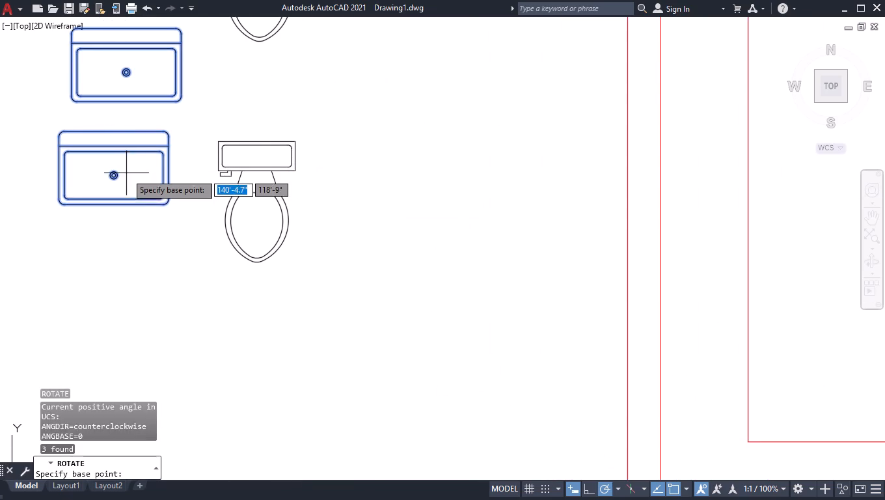
left_click(120, 326)
Move the sink overlapping the toilet into the northeast room, with its back on the east wall just south of the corner column.
left_click(198, 174)
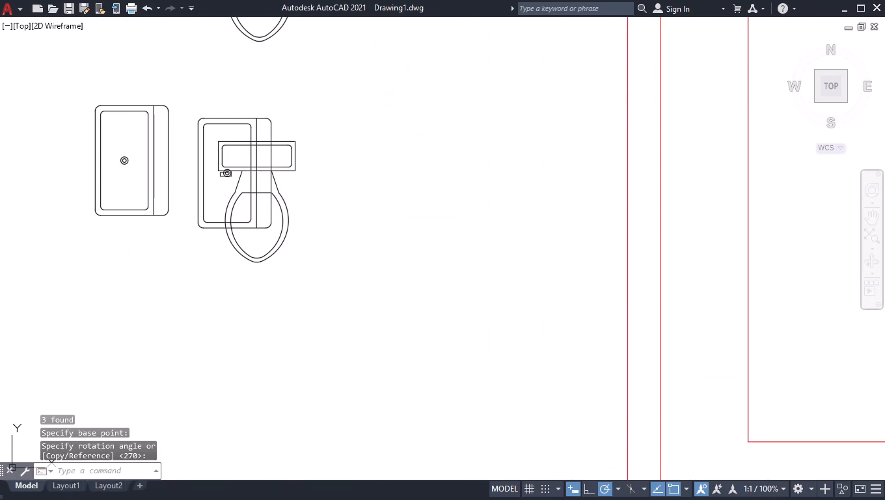
left_click(273, 174)
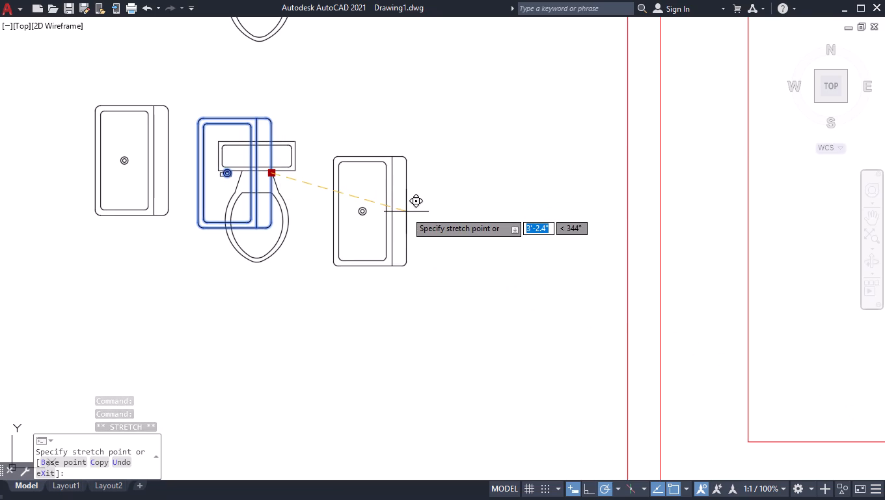
scroll(407, 214, "down", 3)
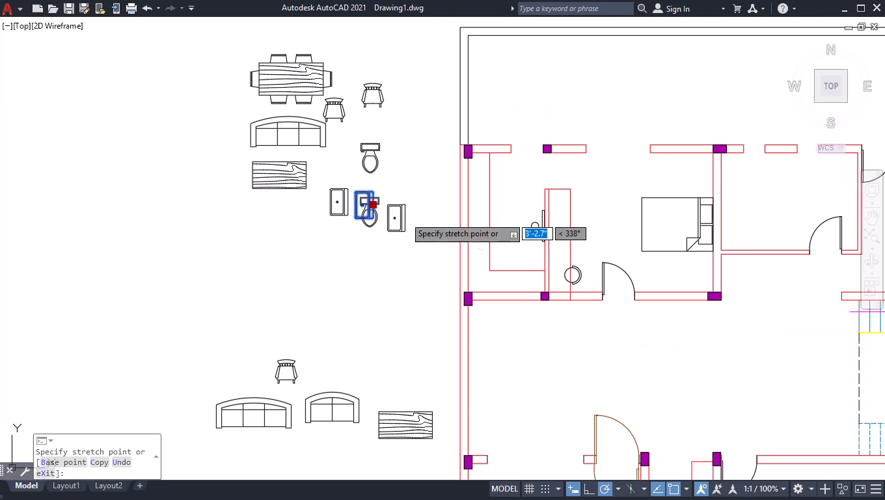
scroll(433, 188, "down", 2)
scroll(621, 184, "up", 3)
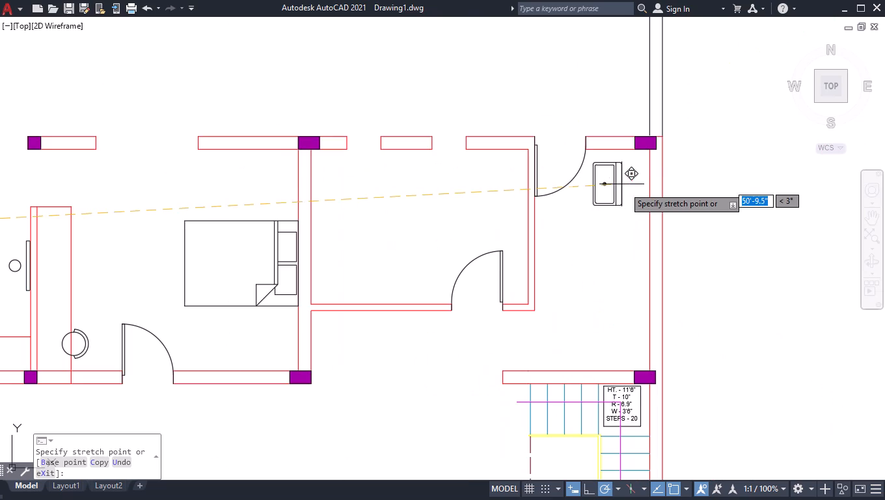
scroll(642, 184, "up", 2)
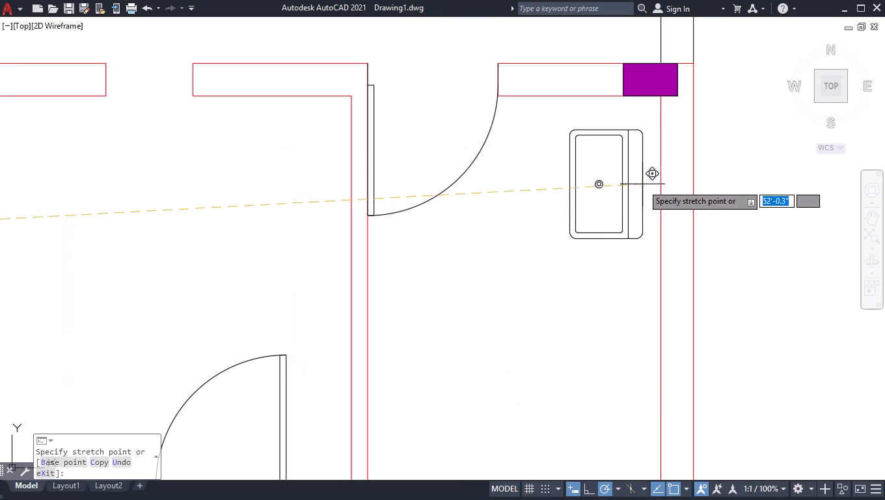
left_click(659, 195)
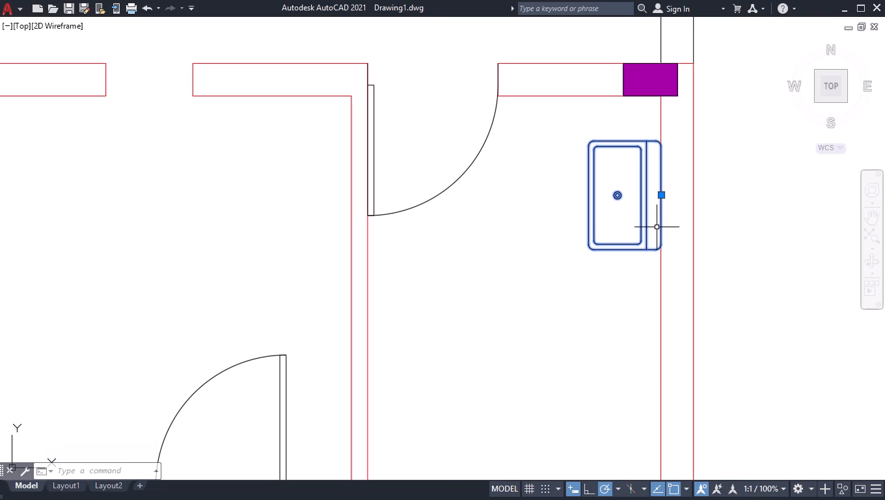
Move the remaining loose sink onto the counter inside the small bathroom beside the southern bedroom, with its back on the east wall.
scroll(652, 227, "down", 3)
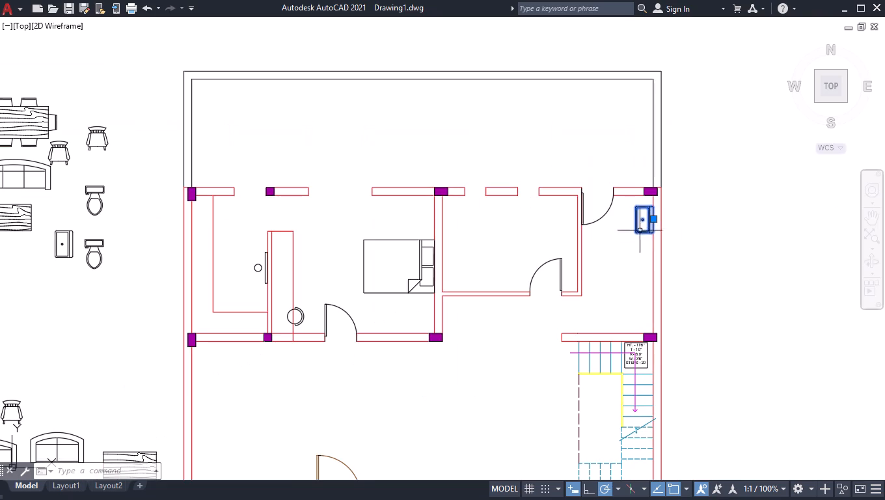
scroll(610, 260, "down", 3)
scroll(564, 272, "up", 3)
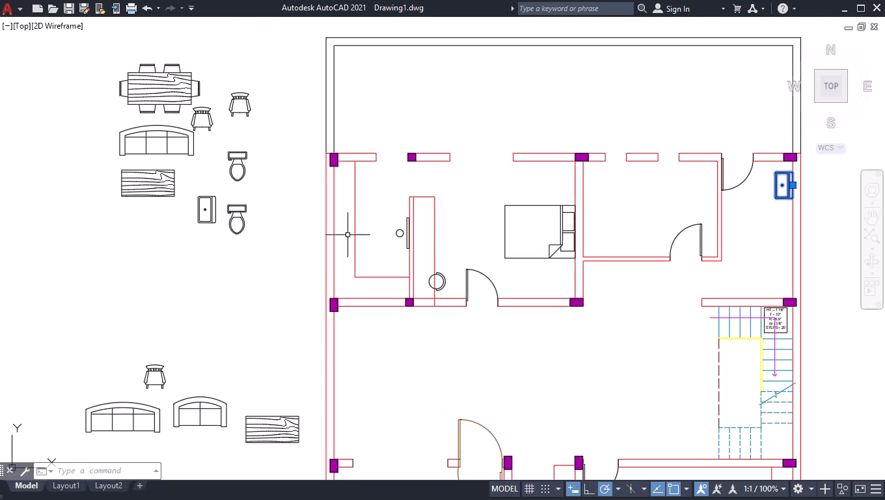
left_click(210, 213)
left_click(217, 208)
scroll(467, 271, "down", 1)
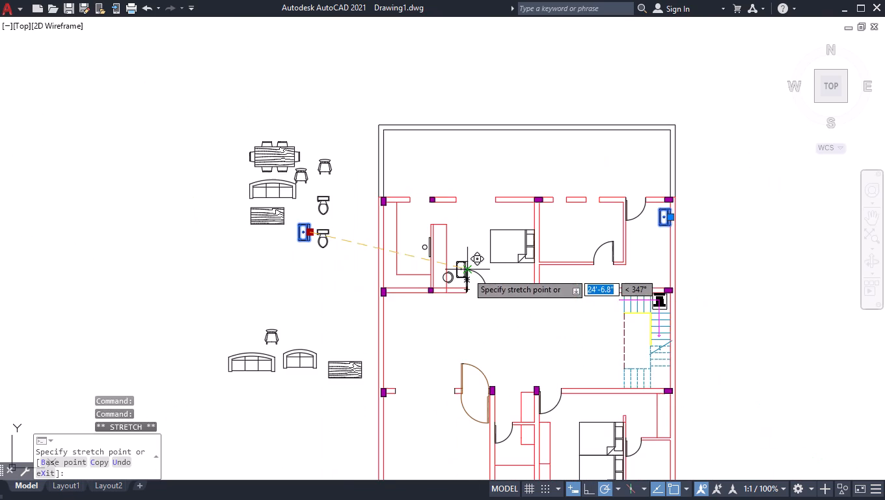
scroll(549, 337, "down", 1)
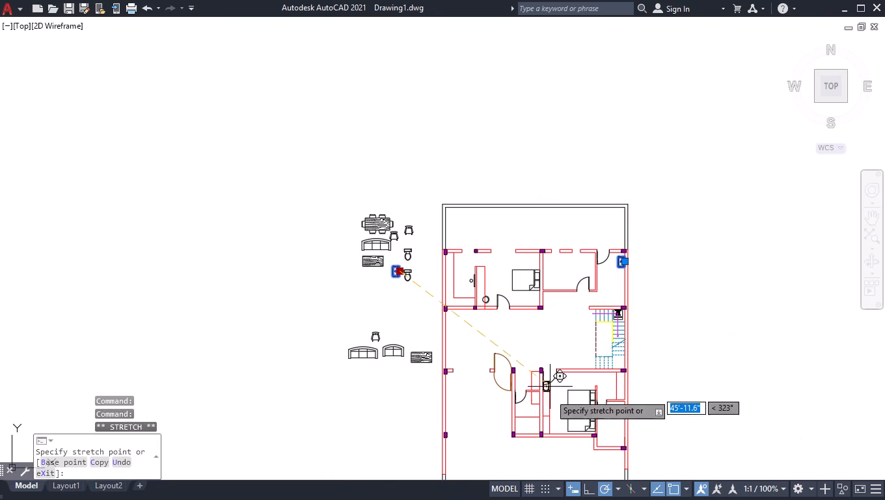
scroll(532, 419, "up", 5)
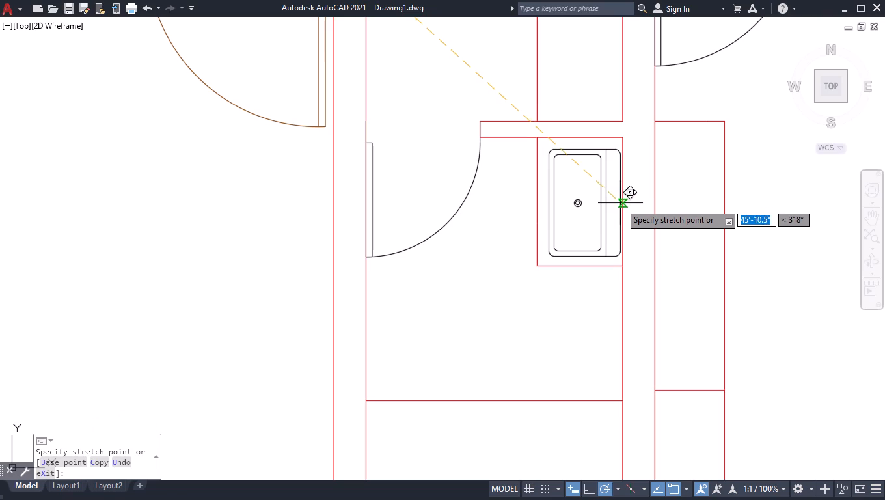
left_click(621, 203)
Copy the two selected sinks 4'-4.8" due north, putting one on the counter just outside the small bathroom's north wall.
type("CO")
key("Return")
double_click(605, 255)
scroll(547, 85, "down", 3)
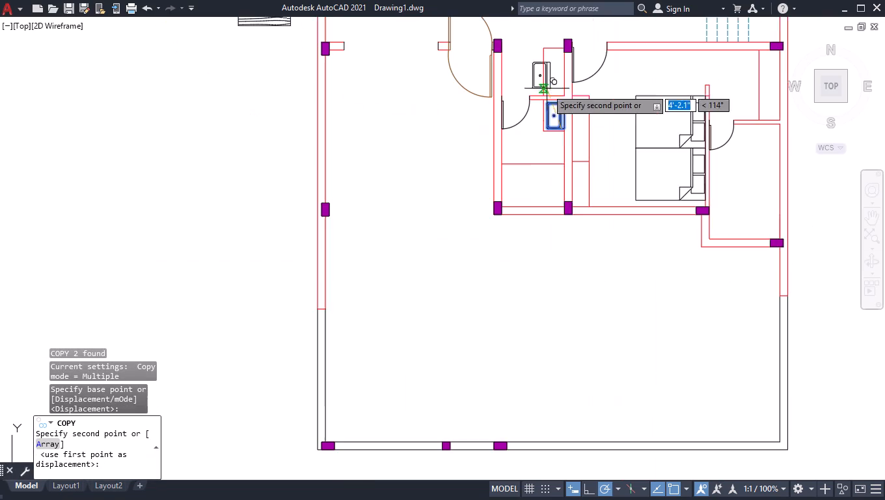
scroll(552, 171, "down", 3)
scroll(558, 130, "up", 3)
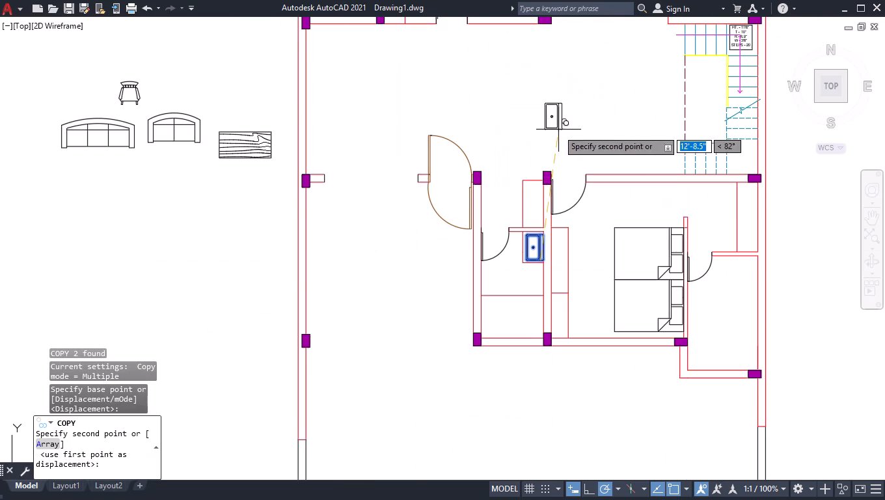
scroll(549, 204, "up", 6)
scroll(463, 256, "down", 3)
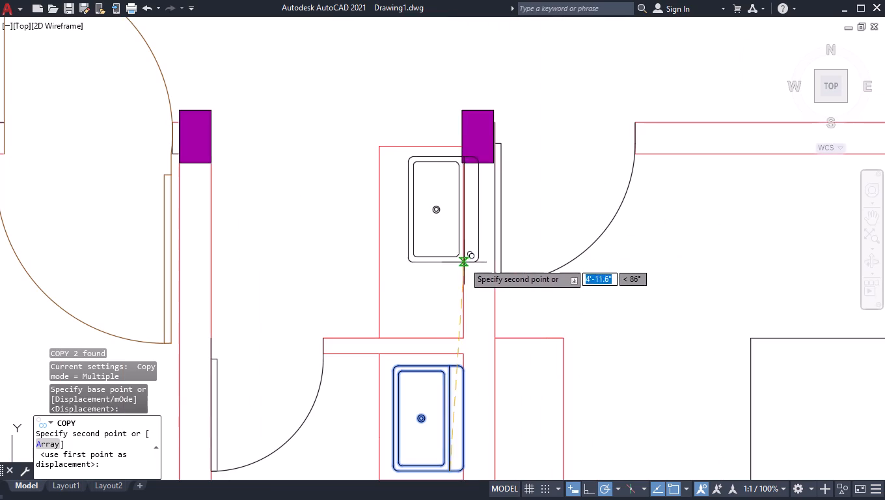
left_click(444, 286)
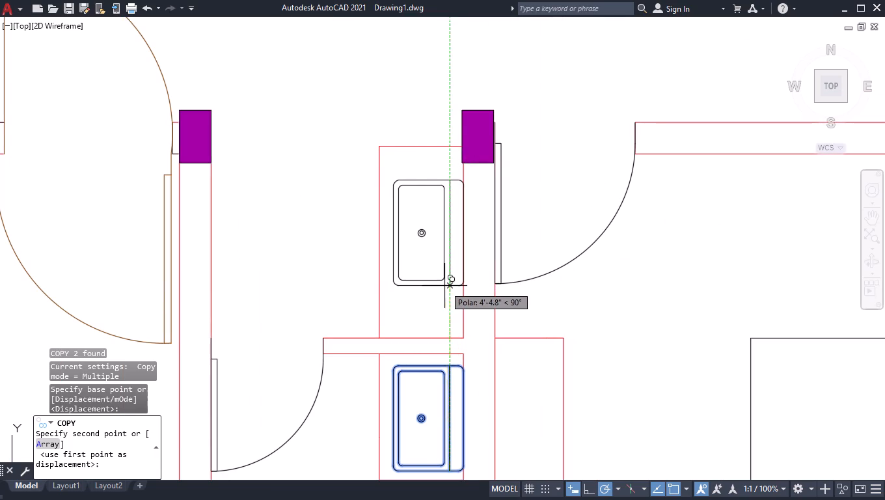
key("Return")
Delete the extra sink copy lying north of the northeast room's outer wall.
scroll(549, 320, "down", 5)
scroll(631, 171, "up", 3)
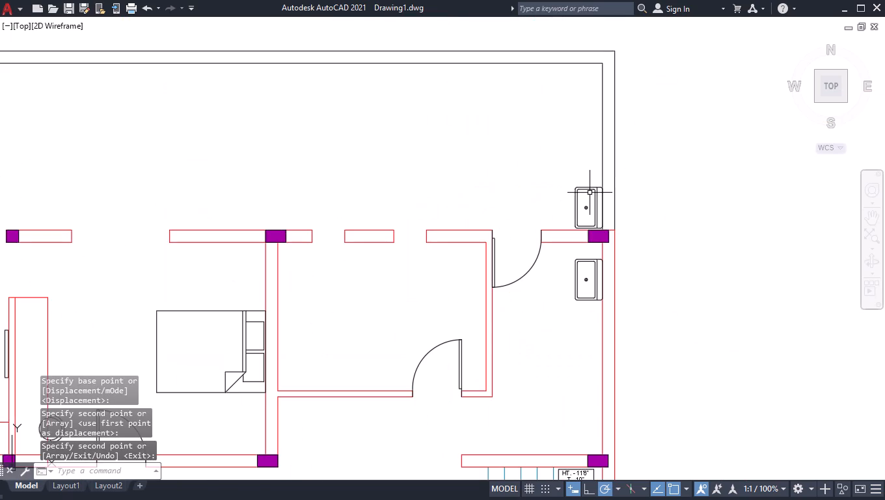
left_click(586, 189)
key("Delete")
Rotate the southern three-seat and two-seat sofas outside the plan together by 90° about a point just south of them.
scroll(590, 194, "down", 4)
scroll(614, 257, "up", 2)
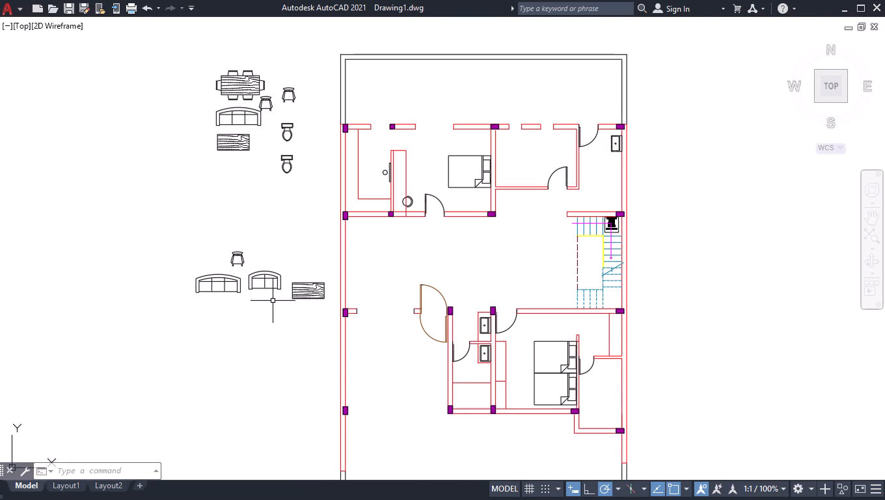
scroll(273, 301, "up", 2)
left_click(169, 236)
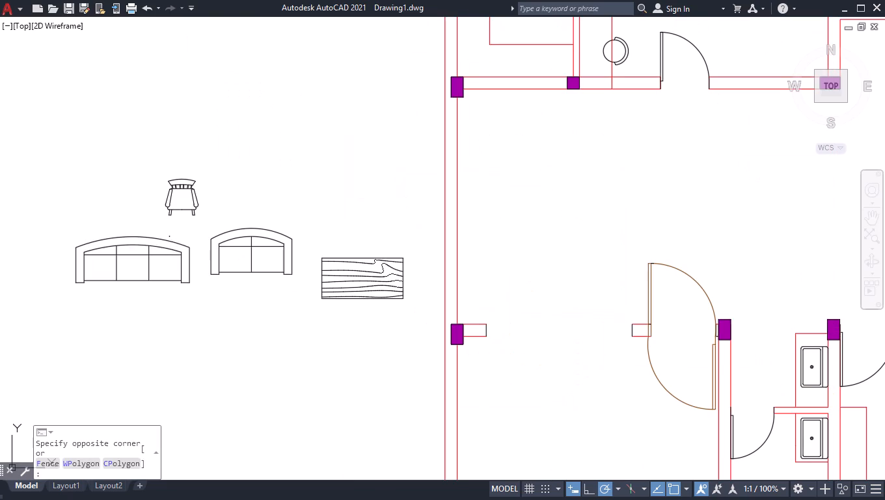
left_click(137, 262)
left_click(250, 225)
left_click(209, 262)
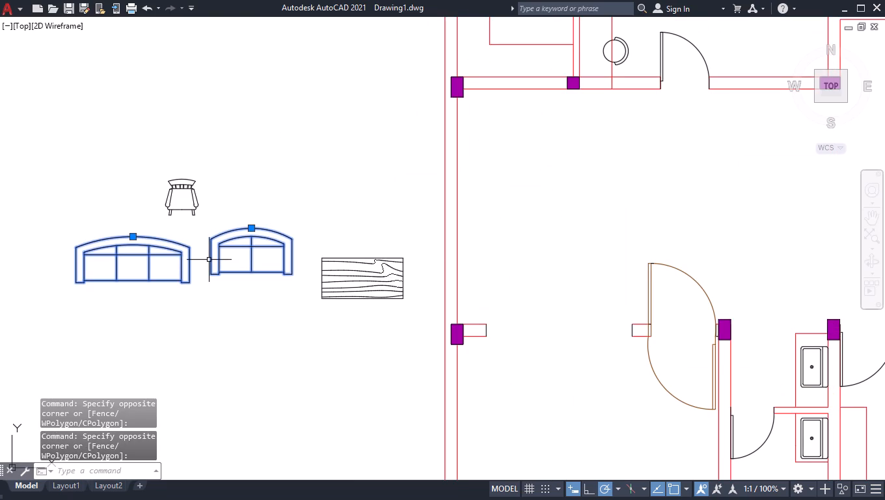
type("RI")
key("BackSpace")
key("BackSpace")
key("o")
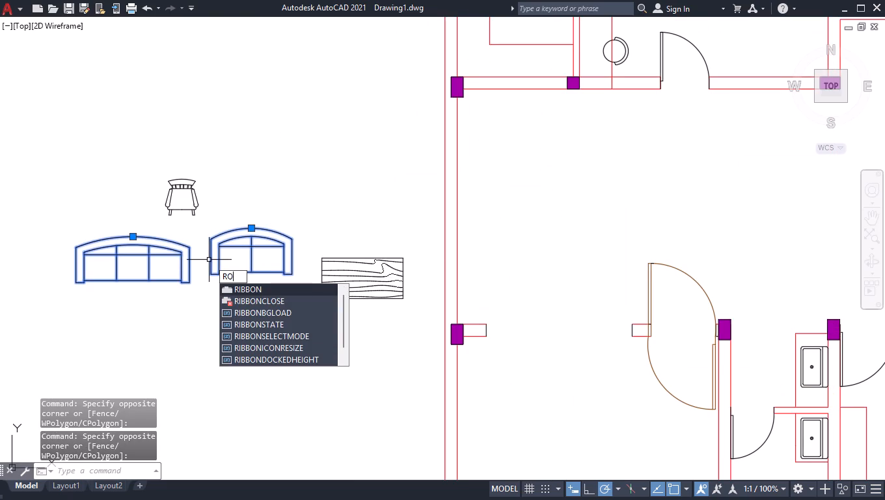
key("Return")
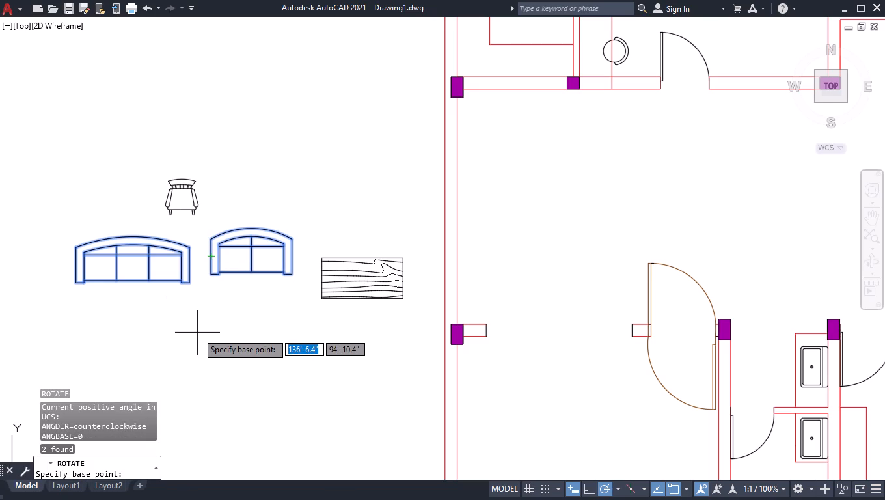
left_click(197, 332)
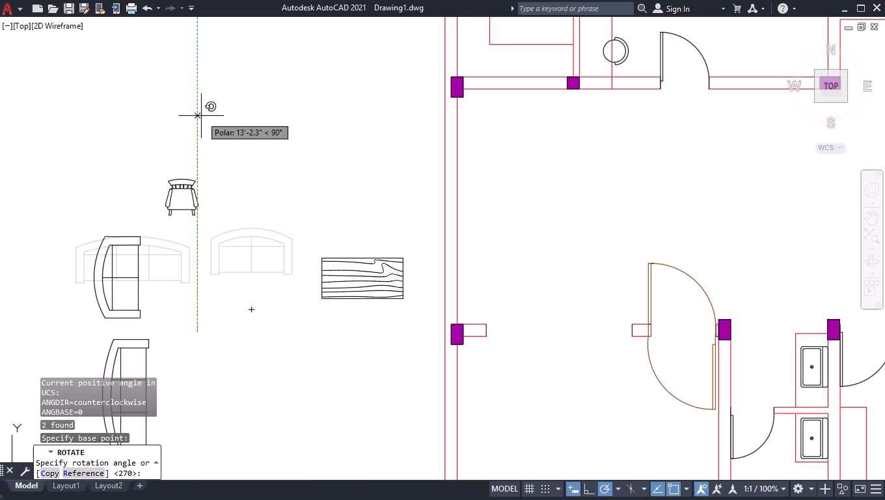
left_click(200, 115)
Move the rotated three-seat sofa into the hall, with the middle of its back on the west wall midway between the columns.
left_click(141, 342)
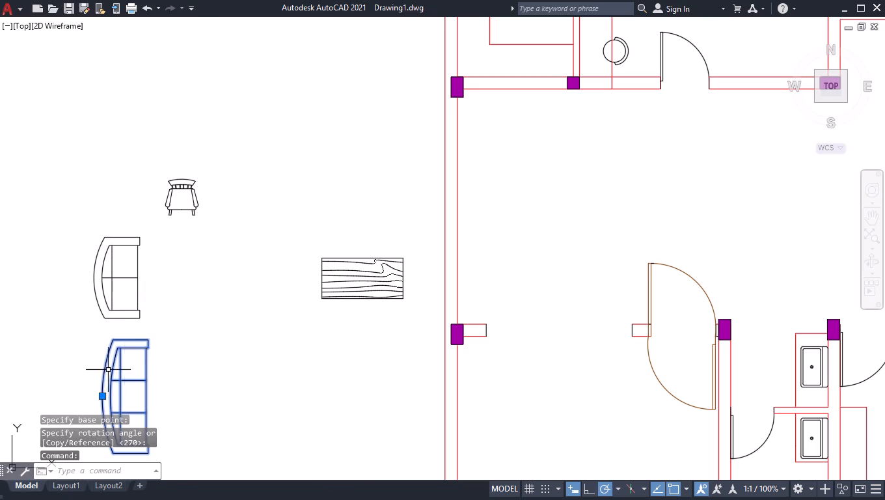
left_click(100, 397)
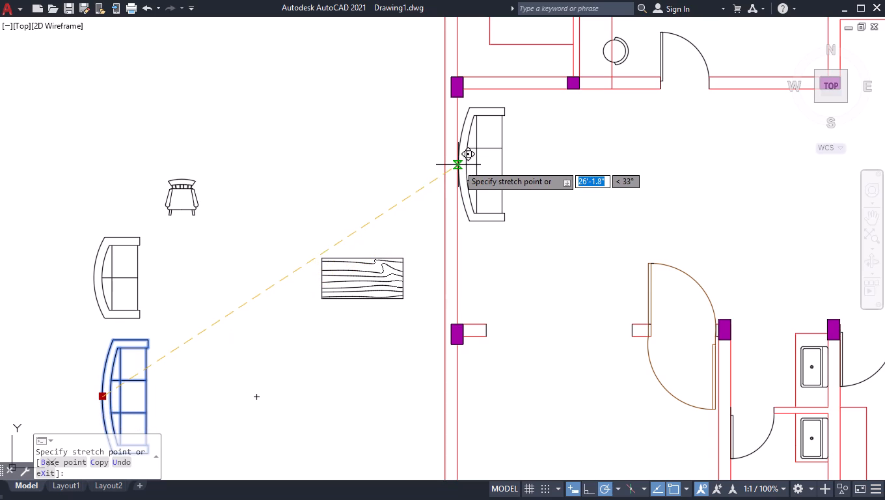
left_click(457, 204)
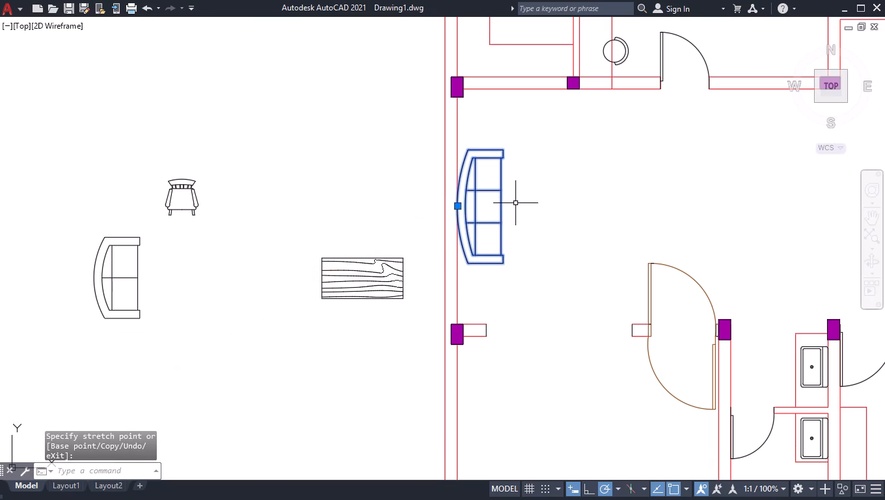
Copy the three-seat sofa a short distance east of the one on the hall's west wall.
type("CO")
key("Return")
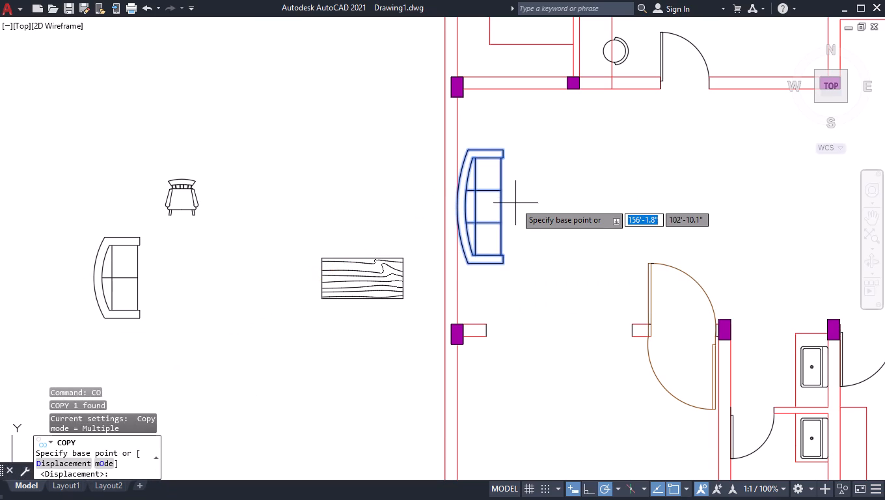
left_click(515, 202)
left_click(614, 193)
key("Return")
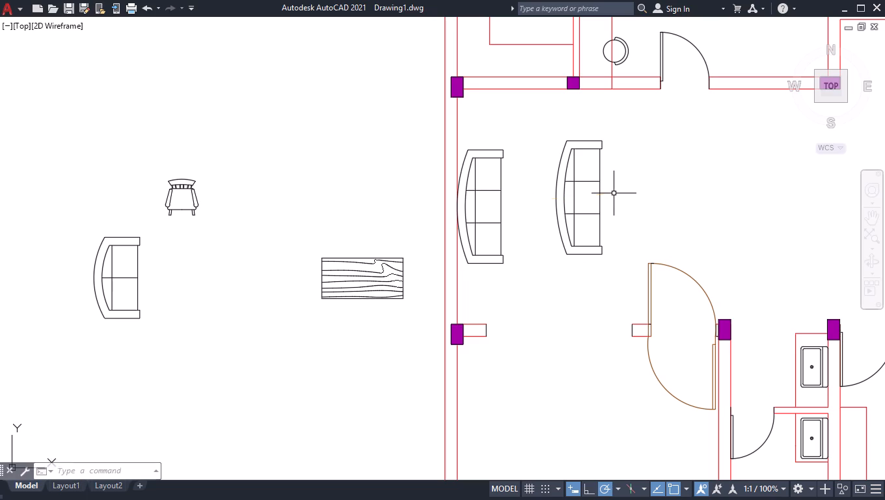
Rotate the copied three-seat sofa by 90° about the middle of its back so that it faces north.
left_click(707, 192)
left_click(591, 233)
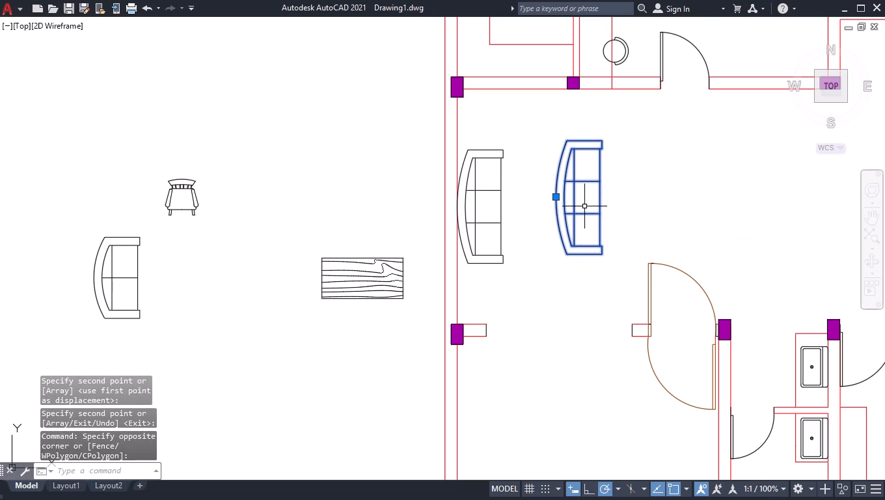
type("RO")
key("Return")
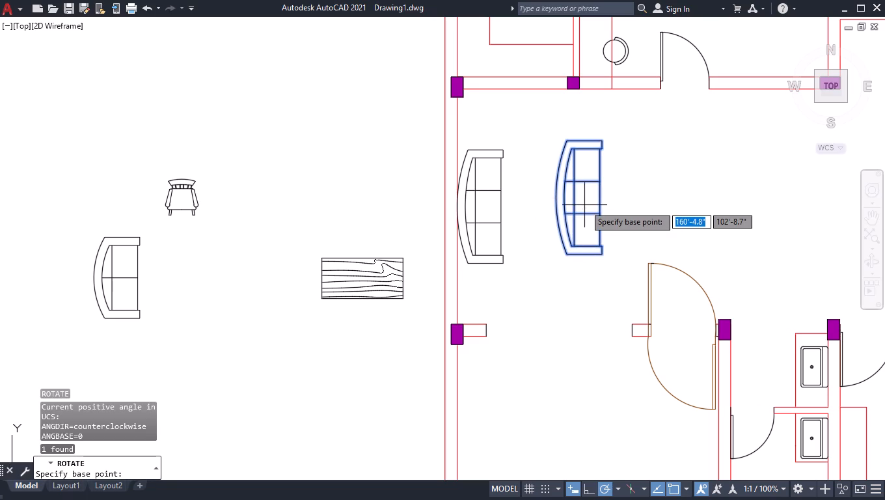
left_click(557, 193)
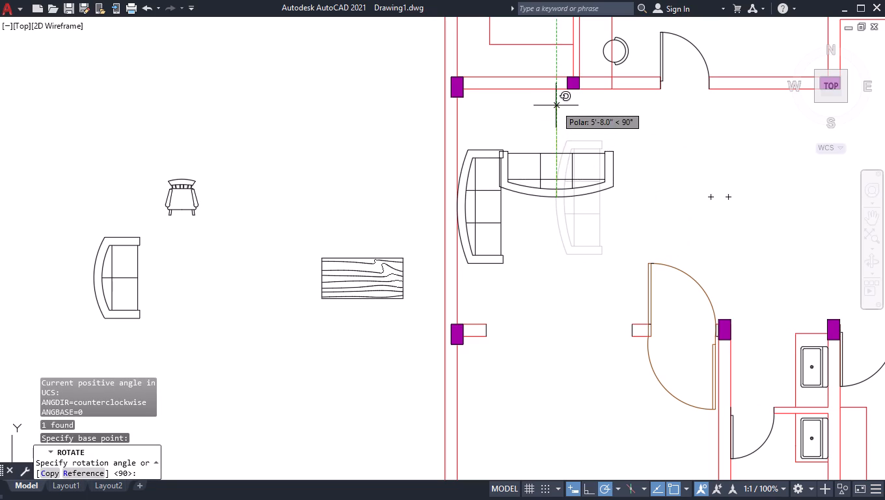
left_click(554, 105)
Move the north-facing sofa south toward the wall opening, beside the southern end of the west-wall sofa.
left_click(560, 154)
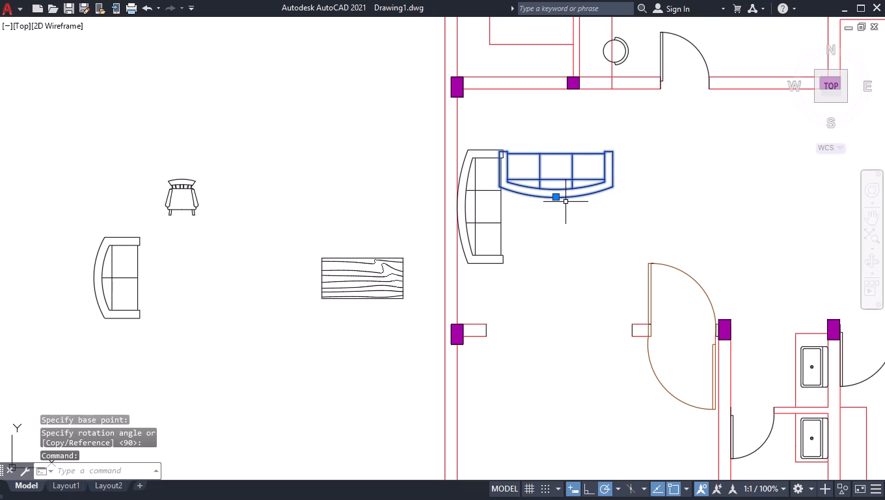
left_click(556, 195)
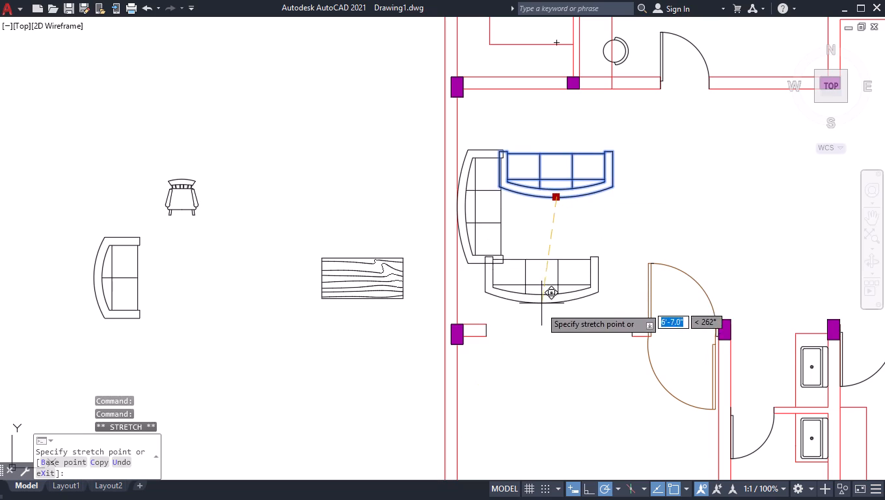
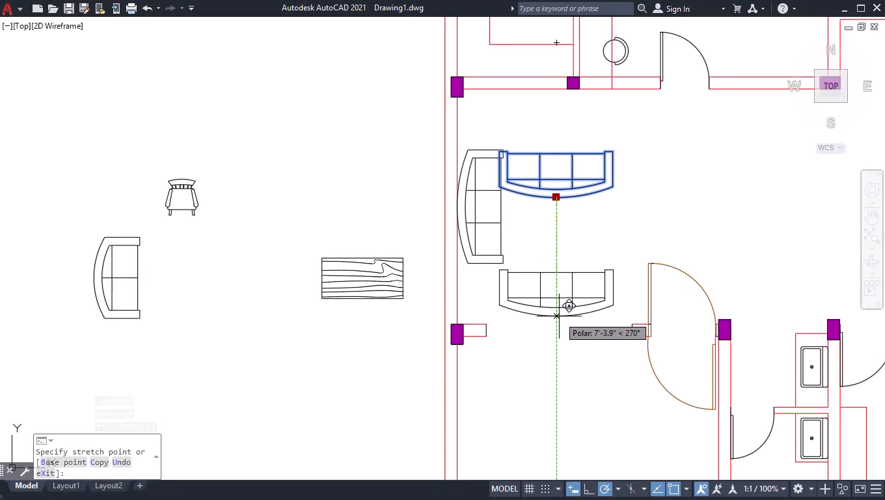
Place the horizontal three-seat sofa about 7'-4" straight down, near the living room's lower wall.
left_click(559, 316)
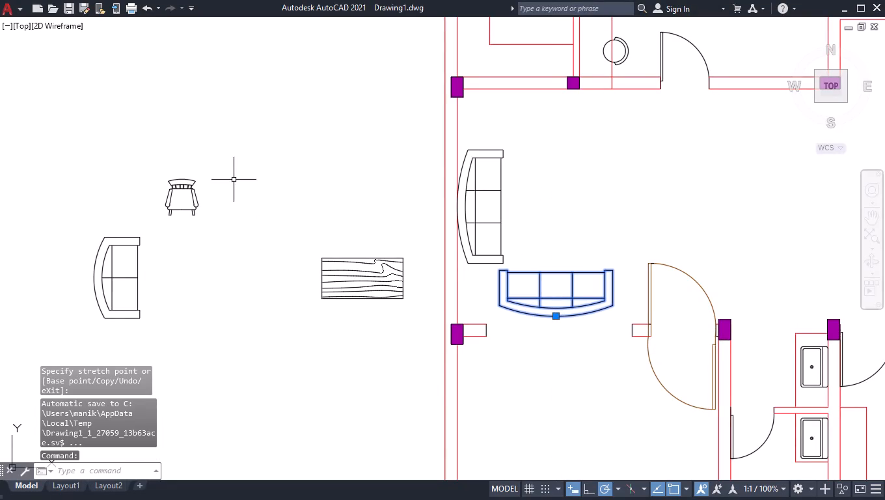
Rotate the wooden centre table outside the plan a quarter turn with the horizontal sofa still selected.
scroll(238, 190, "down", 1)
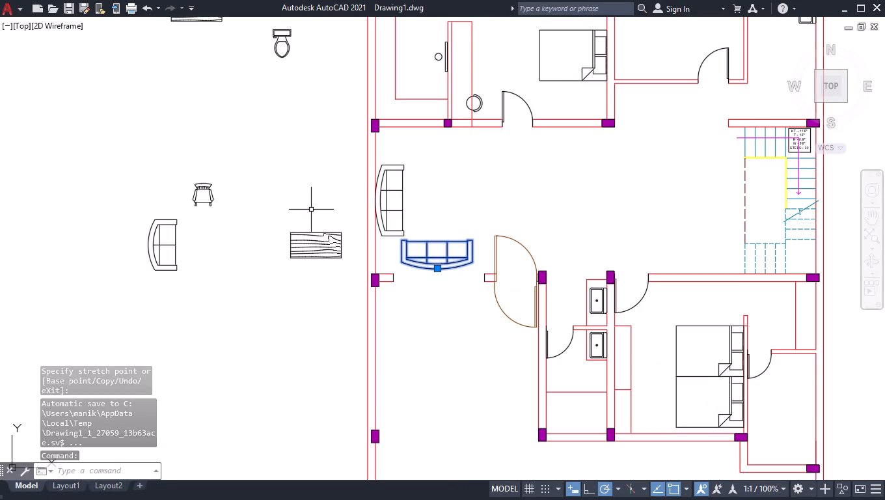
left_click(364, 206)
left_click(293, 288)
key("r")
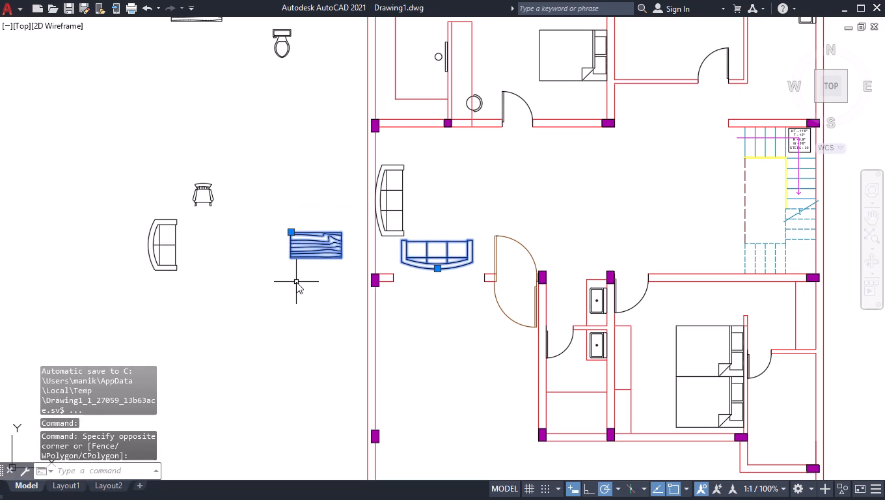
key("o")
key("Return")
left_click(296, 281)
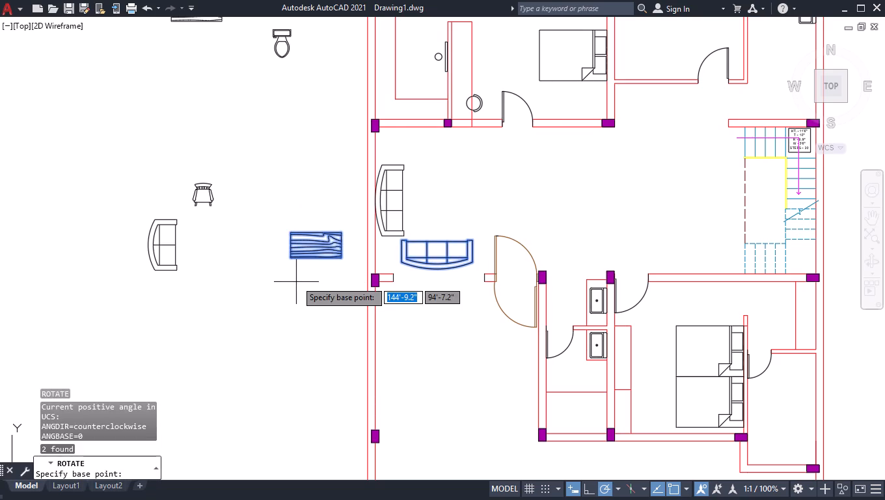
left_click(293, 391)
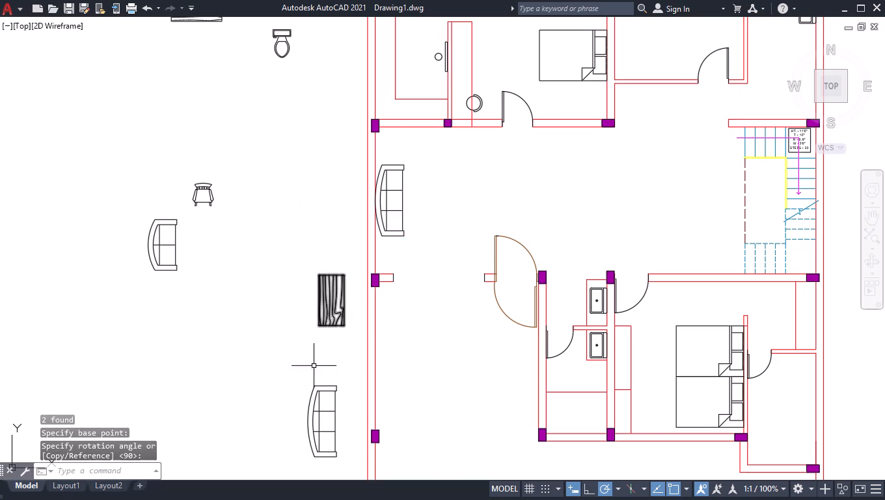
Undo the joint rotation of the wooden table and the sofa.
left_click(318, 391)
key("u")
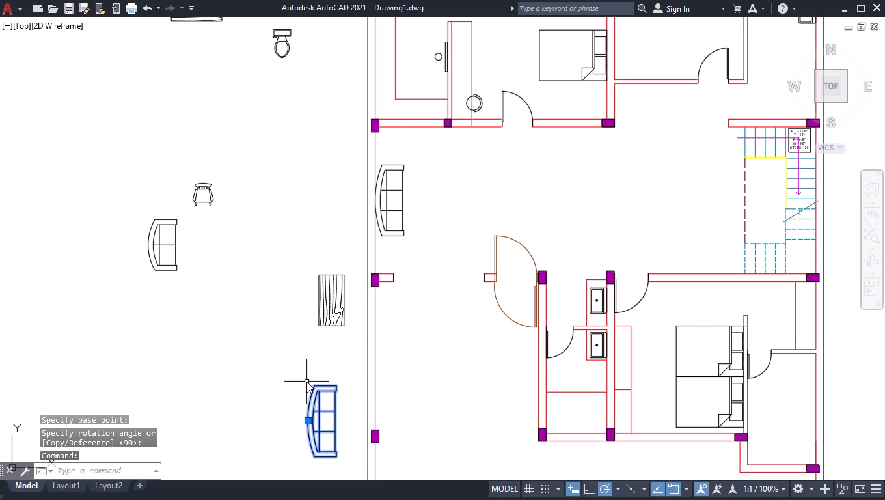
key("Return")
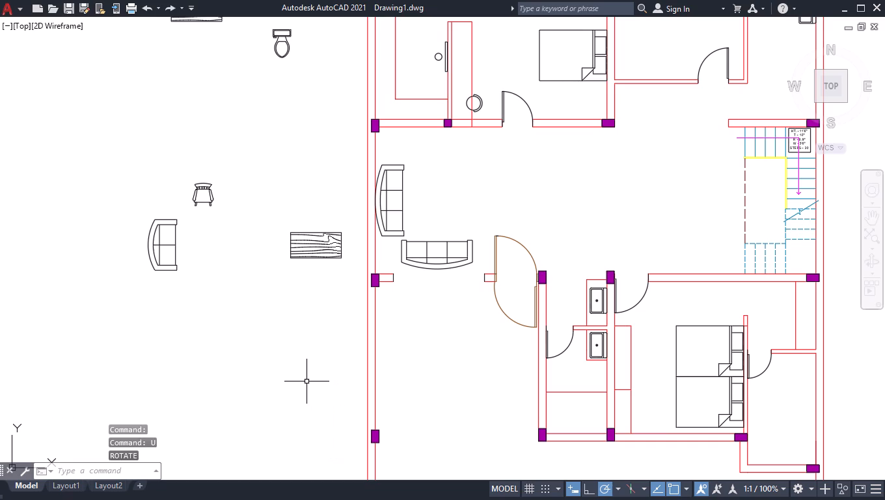
Rotate only the wooden centre table 270° about a point at its upper-left corner.
left_click(329, 262)
left_click(297, 246)
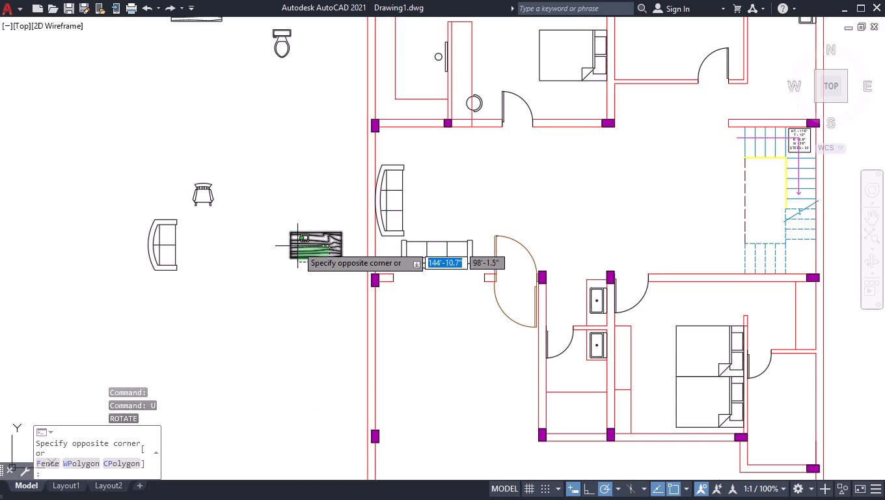
key("r")
key("o")
key("Return")
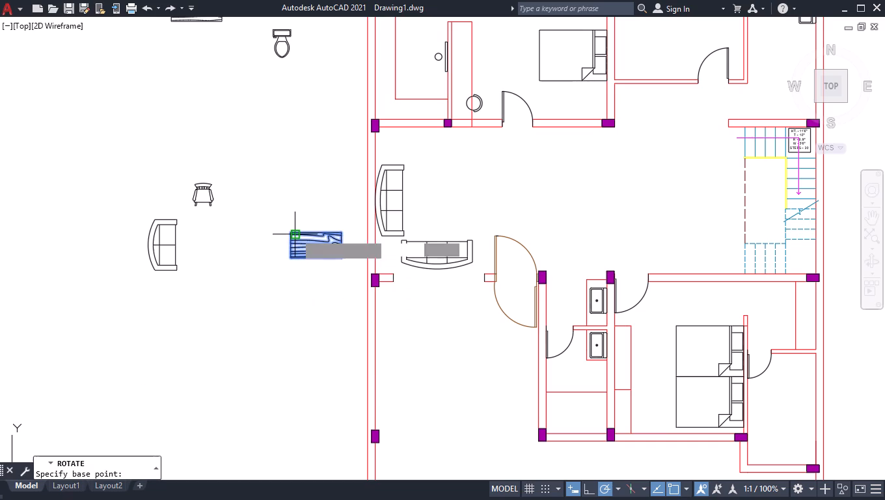
left_click(284, 232)
left_click(287, 373)
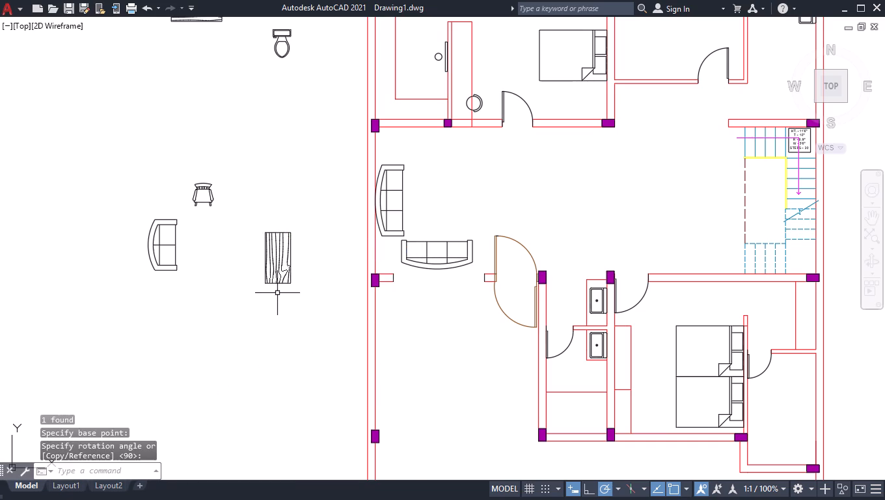
Move the rotated centre table into the living room, in front of the vertical sofa and above the horizontal one.
left_click(279, 281)
left_click(292, 230)
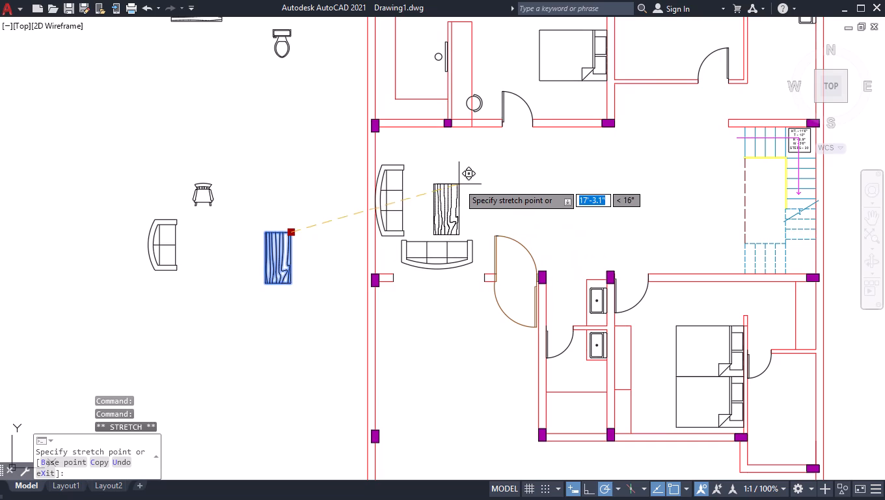
left_click(457, 173)
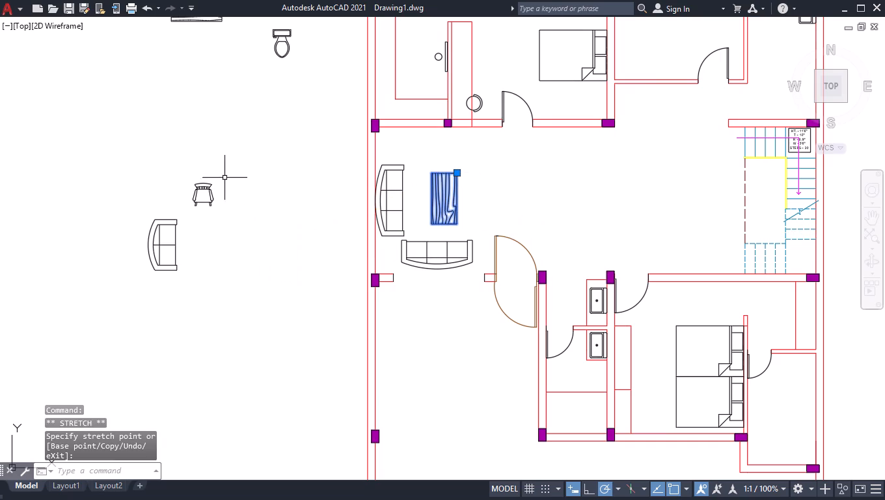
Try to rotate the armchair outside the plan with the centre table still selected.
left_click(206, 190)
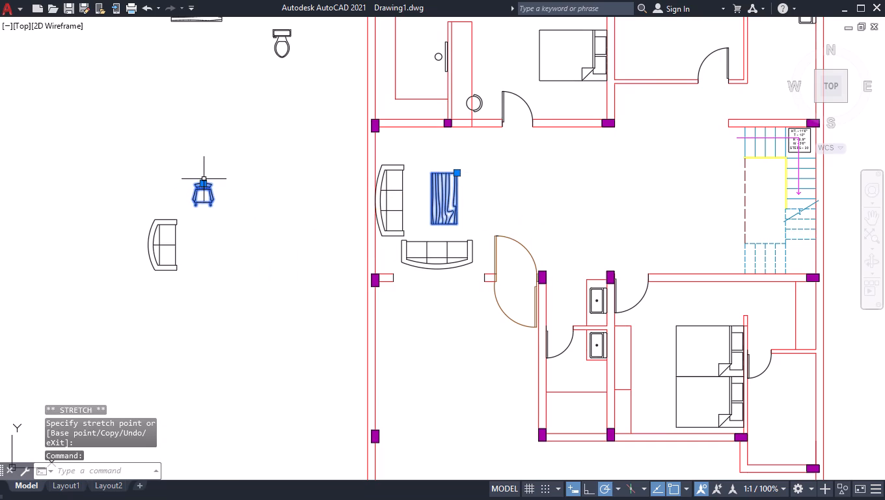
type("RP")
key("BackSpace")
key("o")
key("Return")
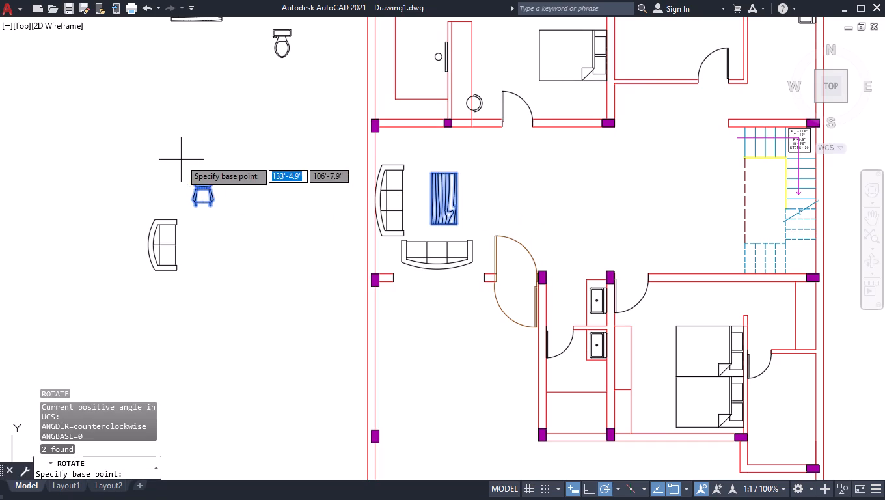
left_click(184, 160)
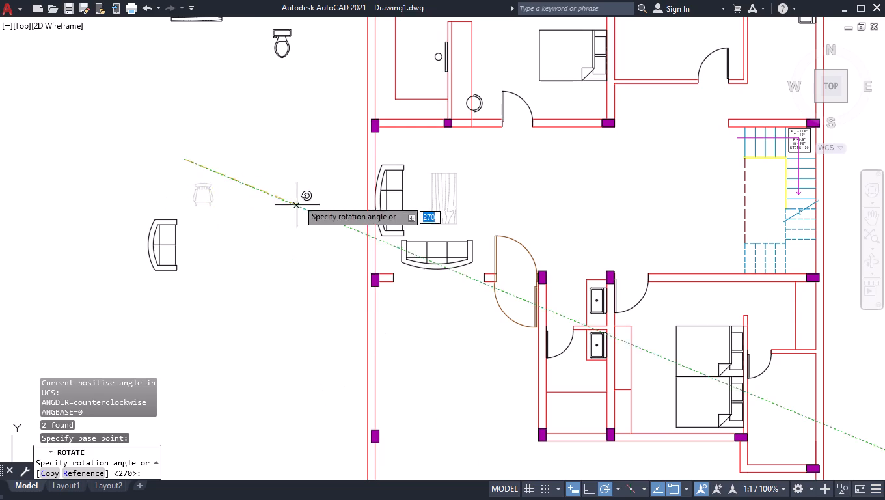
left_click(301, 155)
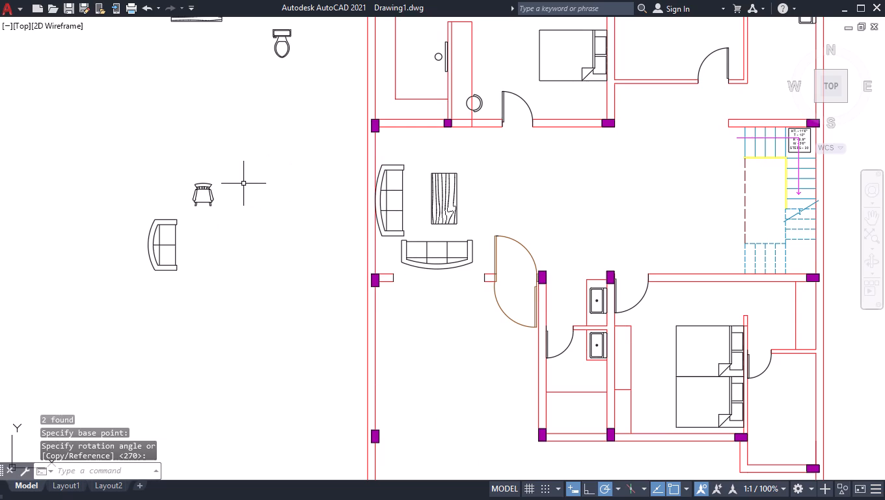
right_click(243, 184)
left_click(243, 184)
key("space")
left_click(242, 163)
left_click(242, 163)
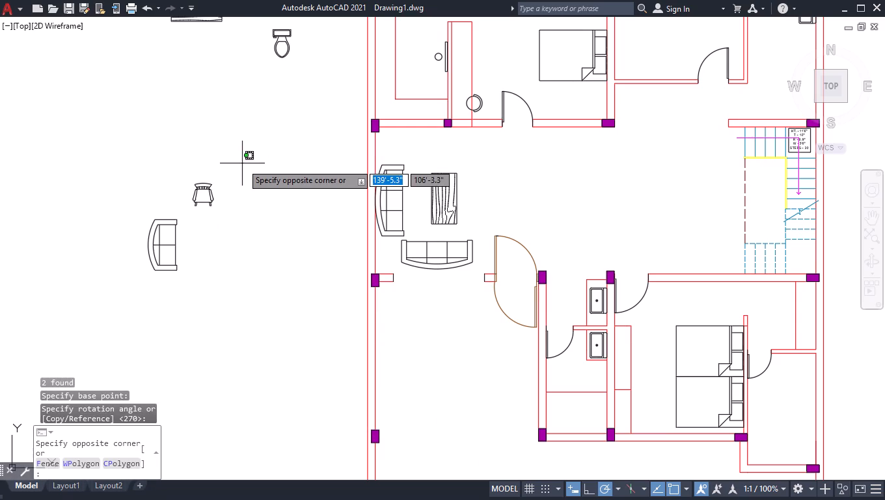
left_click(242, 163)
Rotate only the armchair outside the plan about 269° around a point on its backrest.
key("space")
left_click(195, 188)
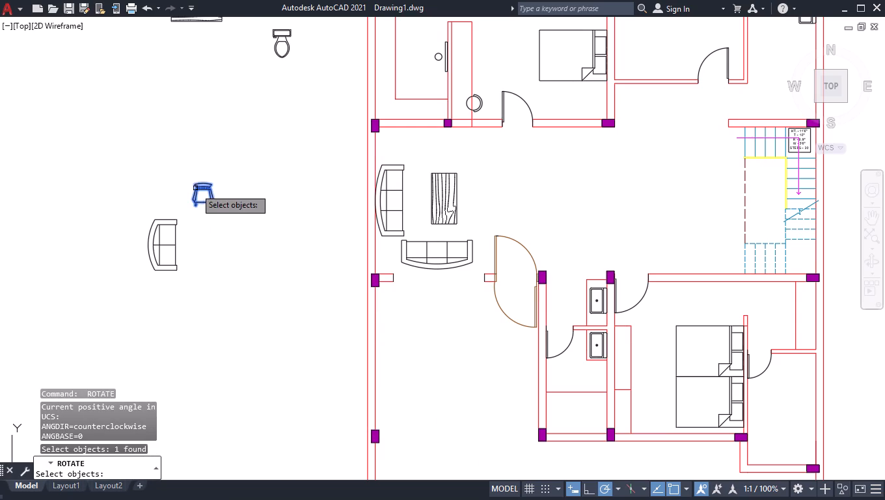
key("Return")
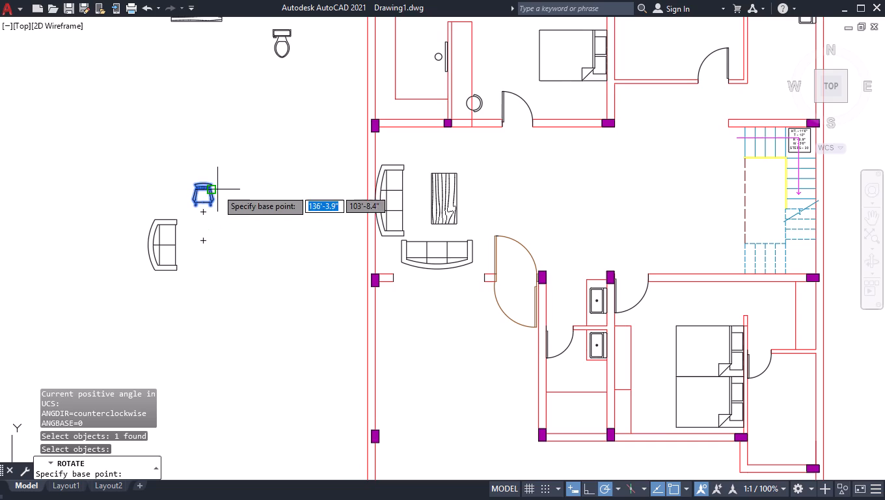
left_click(209, 187)
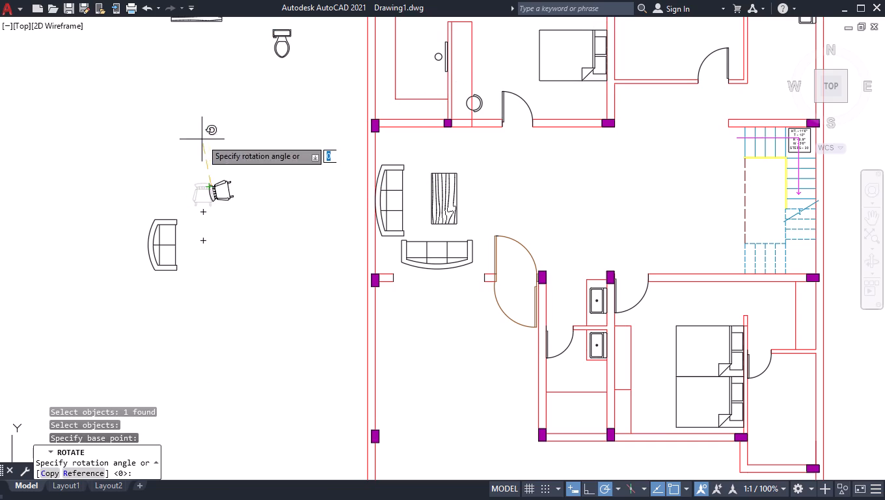
left_click(207, 321)
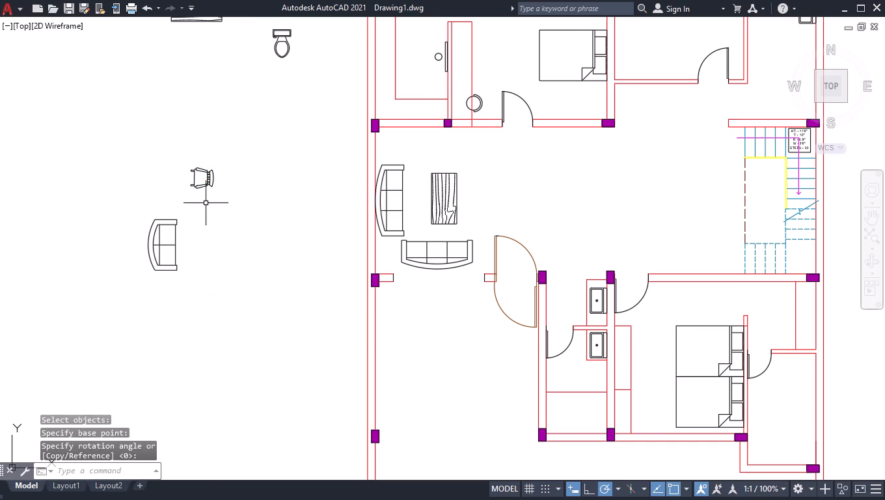
Move the rotated armchair into the living room so it faces the centre table from the side opposite the vertical sofa.
left_click(213, 180)
left_click(215, 176)
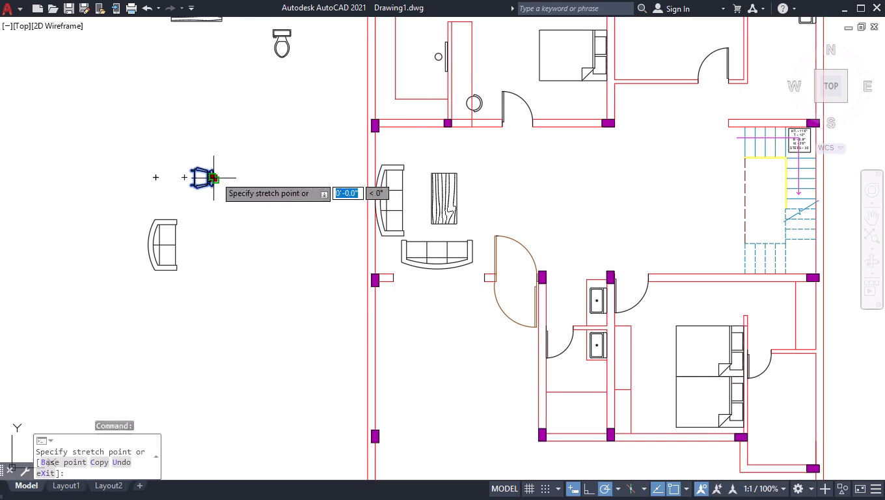
left_click(511, 197)
Scale up the living room armchair freehand from a base point in front of its seat.
scroll(514, 201, "up", 3)
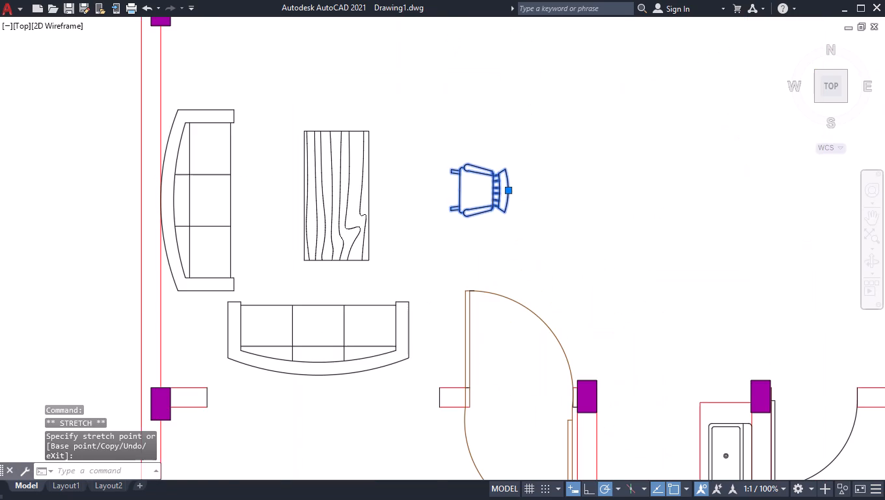
type("SCAL")
key("Return")
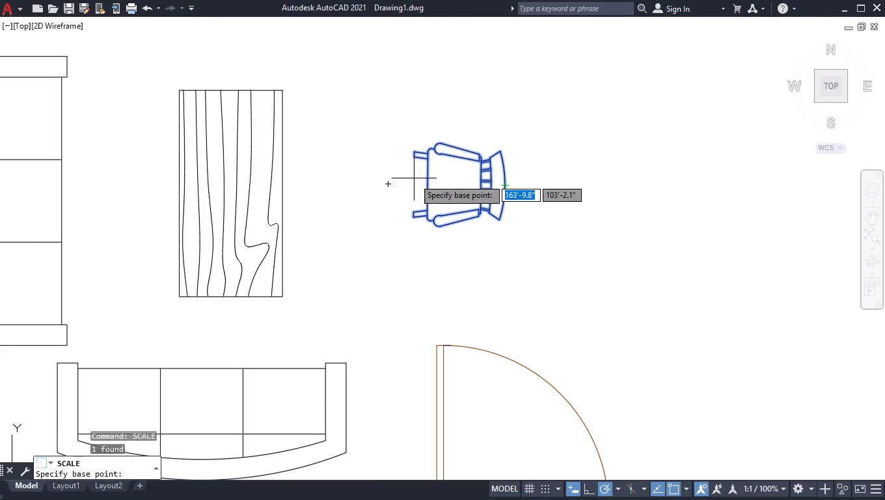
left_click(389, 184)
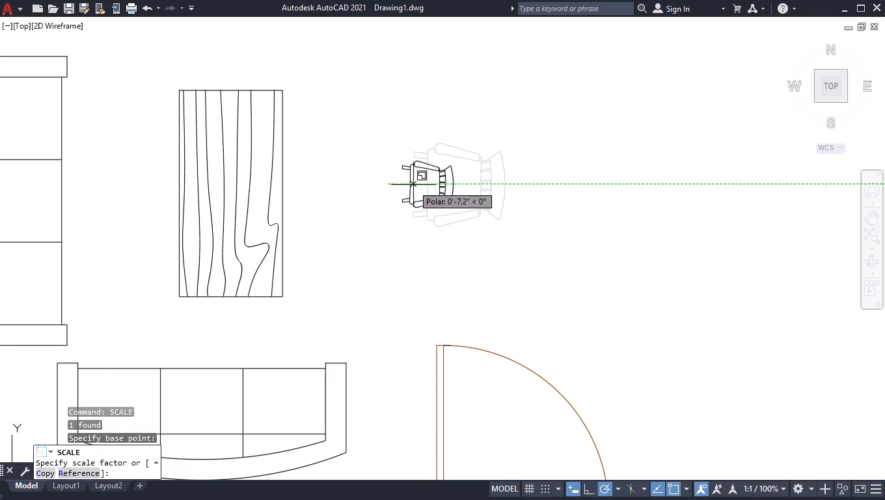
left_click(467, 179)
Move the enlarged armchair closer to the centre table and clear the selection.
scroll(494, 187, "down", 3)
left_click(512, 182)
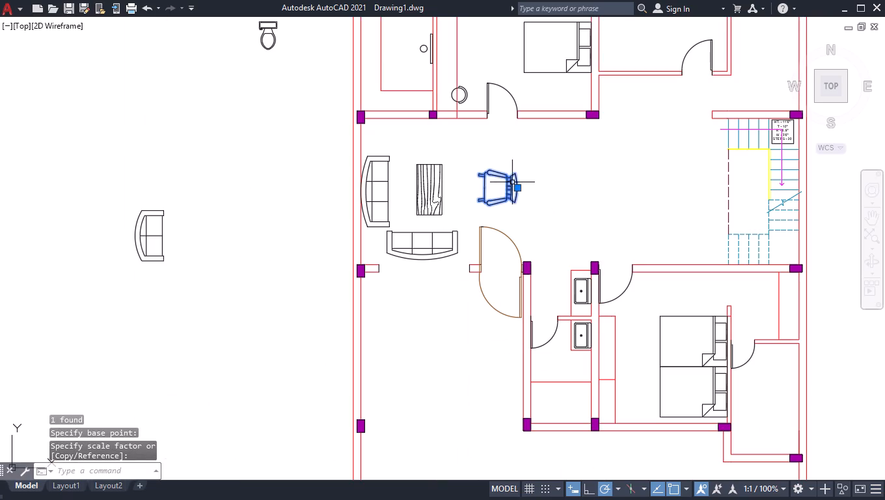
left_click(516, 188)
scroll(485, 191, "up", 3)
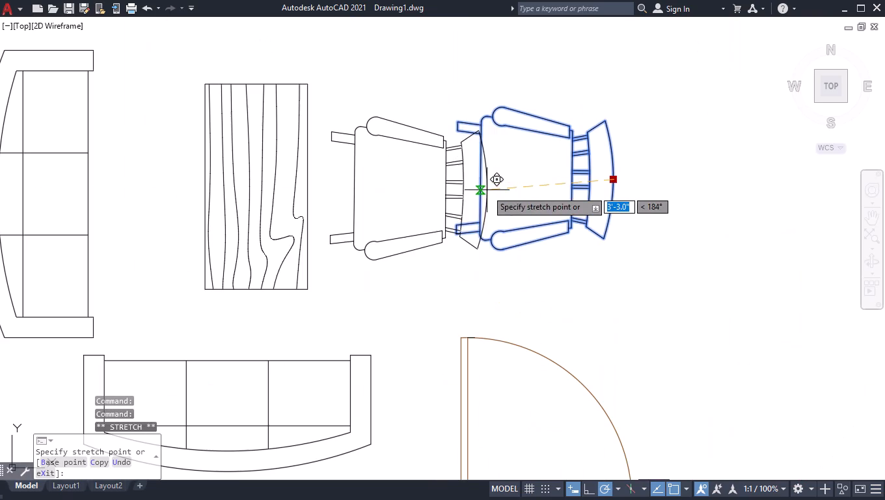
left_click(520, 185)
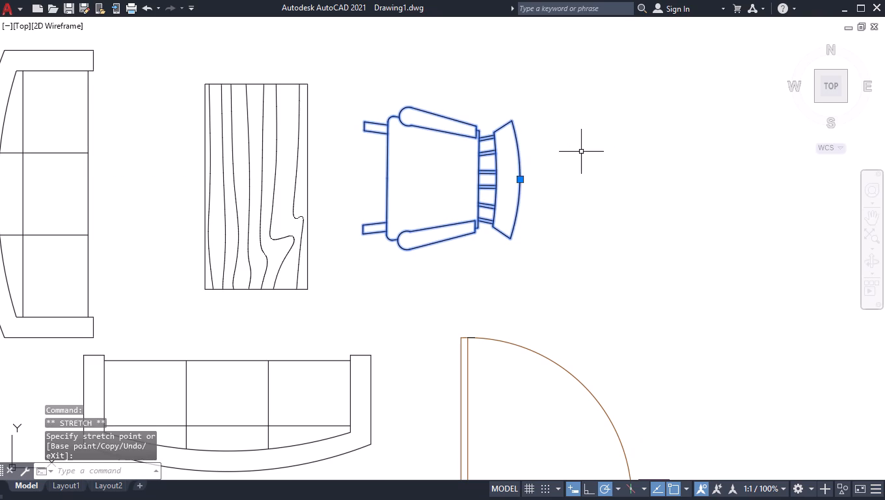
left_click(581, 151, "shift")
left_click(479, 199, "shift")
Rotate the six-seat dining table outside the plan a quarter turn about its centre so it stands vertically.
scroll(491, 199, "down", 5)
scroll(528, 216, "up", 1)
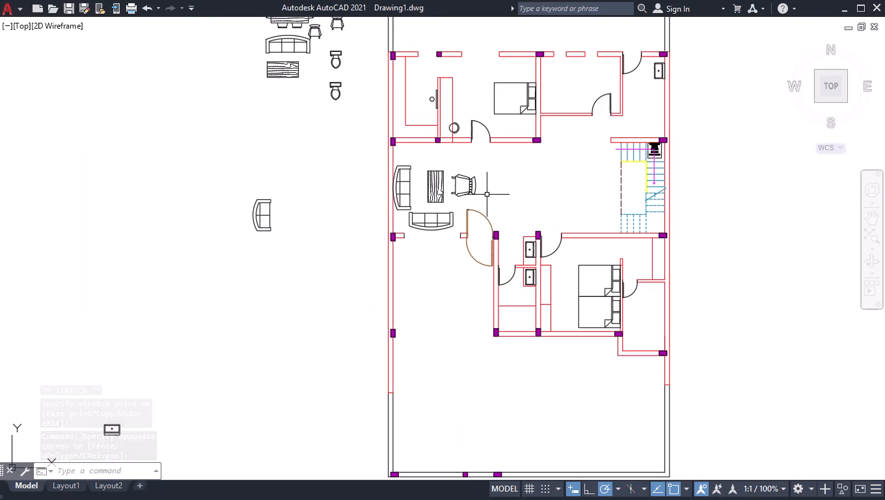
scroll(345, 146, "down", 1)
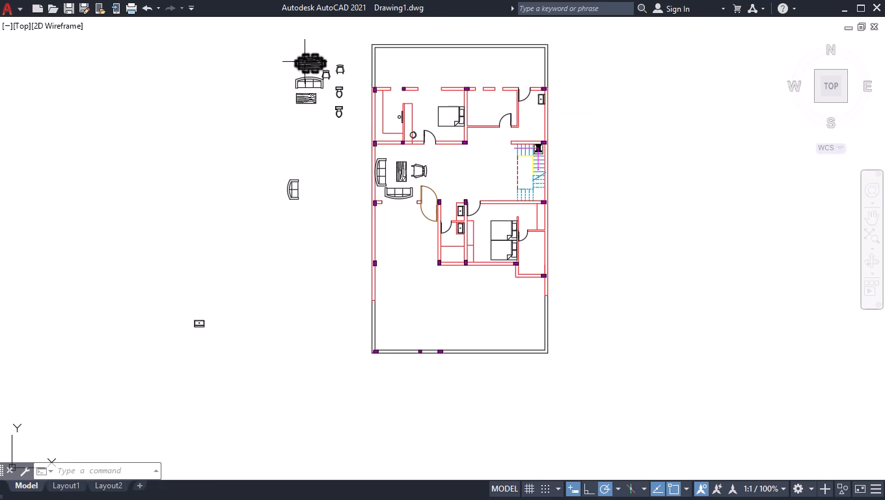
left_click(311, 60)
scroll(308, 33, "up", 2)
type("RO")
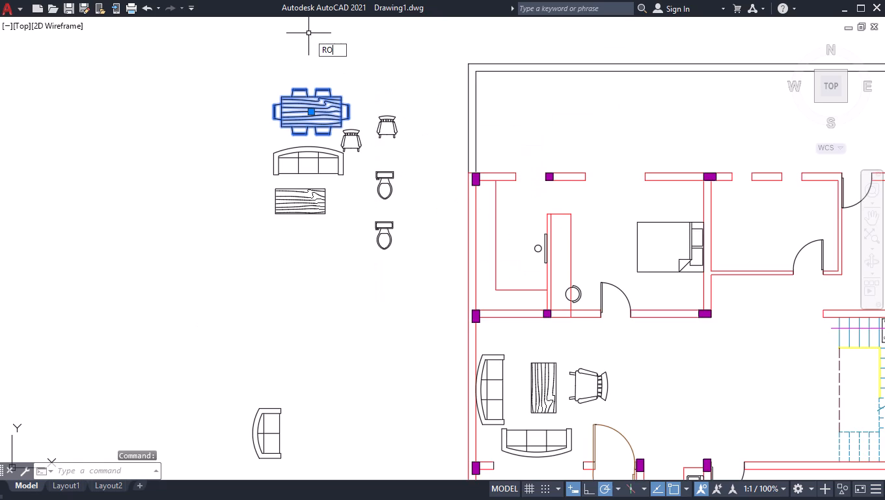
key("Return")
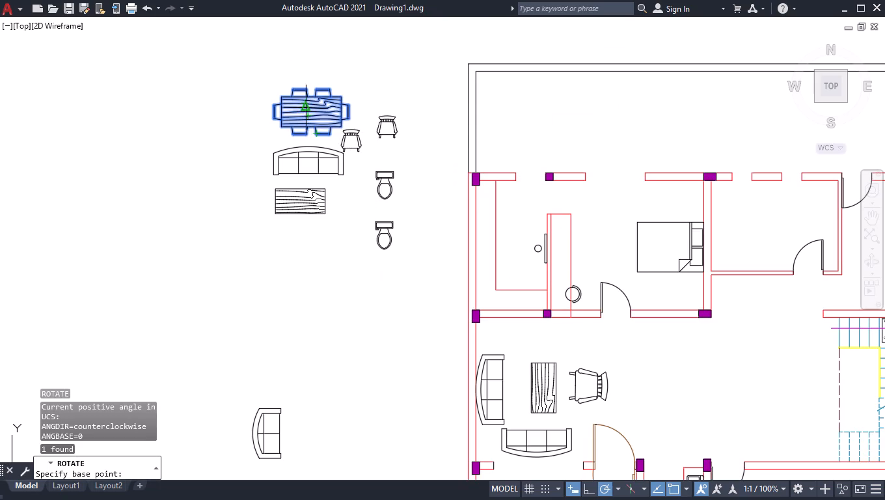
left_click(308, 111)
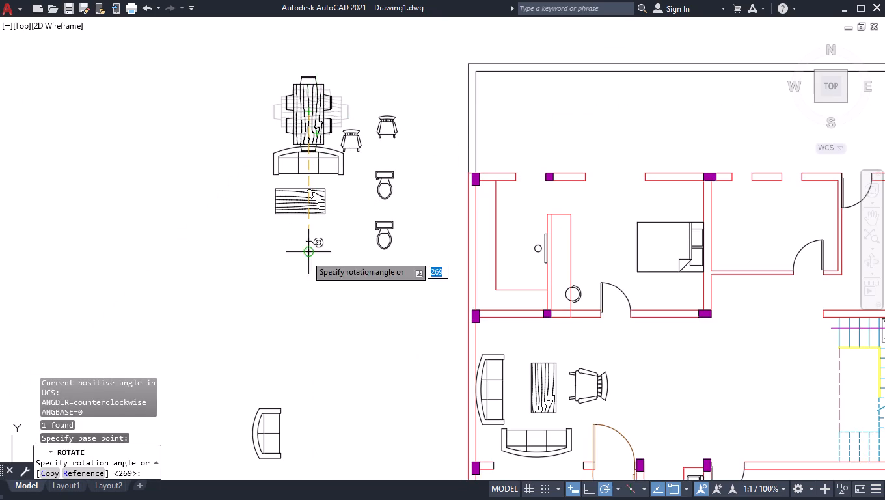
left_click(308, 320)
Move the rotated six-seat dining table into the dining area beside the staircase and clear the selection.
left_click(309, 128)
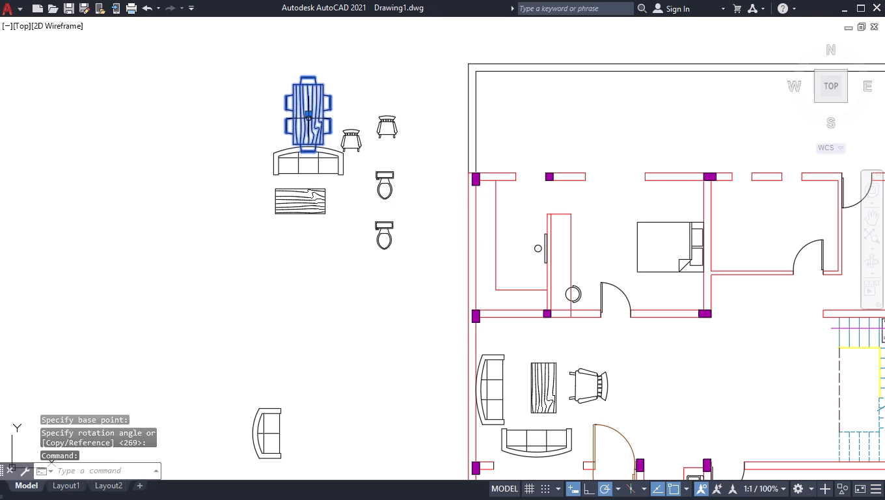
left_click(308, 114)
scroll(442, 218, "down", 1)
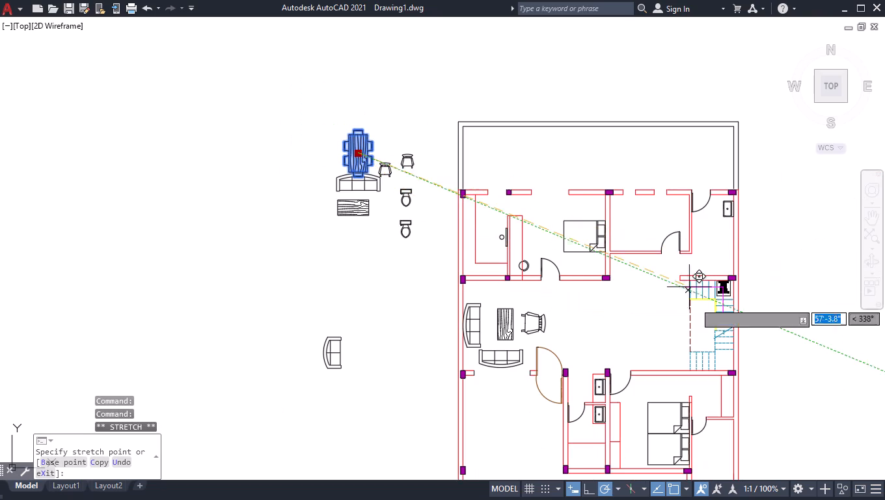
scroll(704, 355, "up", 4)
scroll(578, 278, "down", 3)
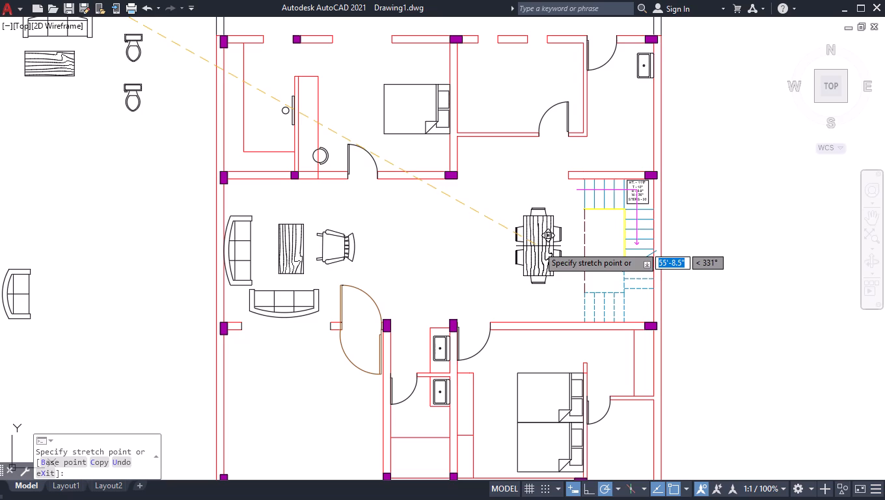
left_click(538, 246)
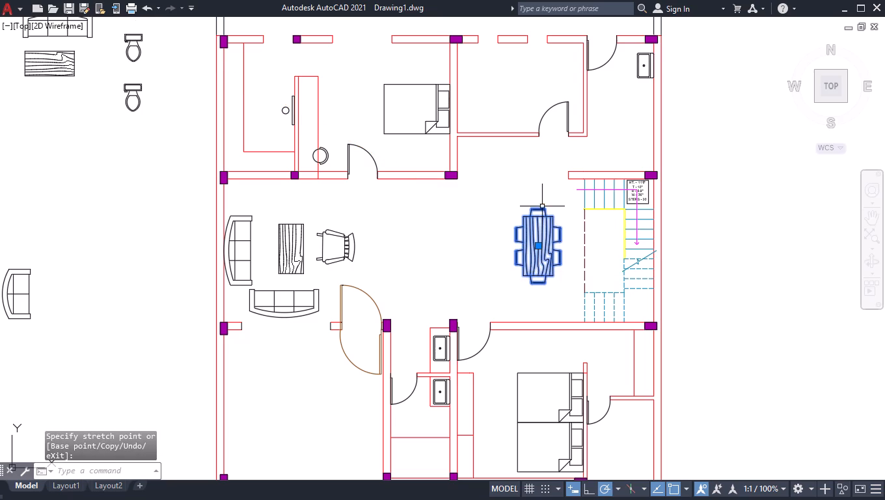
left_click(541, 204, "shift")
left_click(508, 249, "shift")
Rotate both toilets outside the plan together by 270° so their tanks face east.
scroll(509, 245, "down", 2)
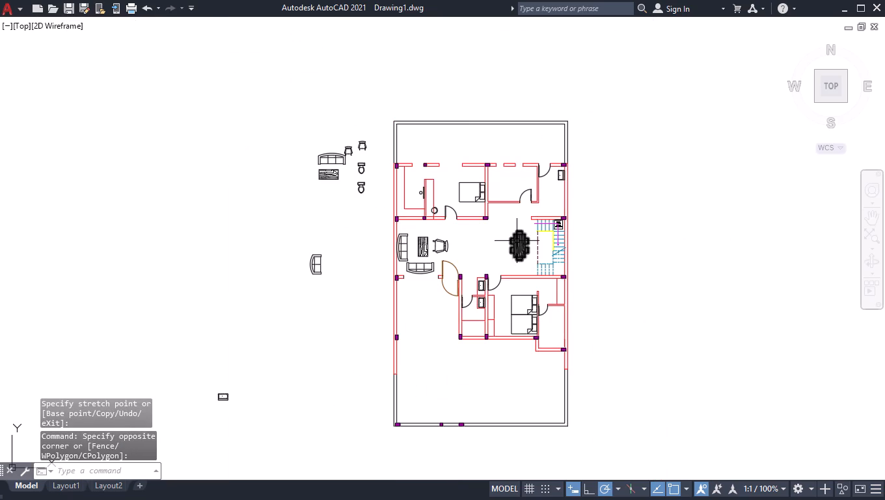
scroll(359, 169, "up", 3)
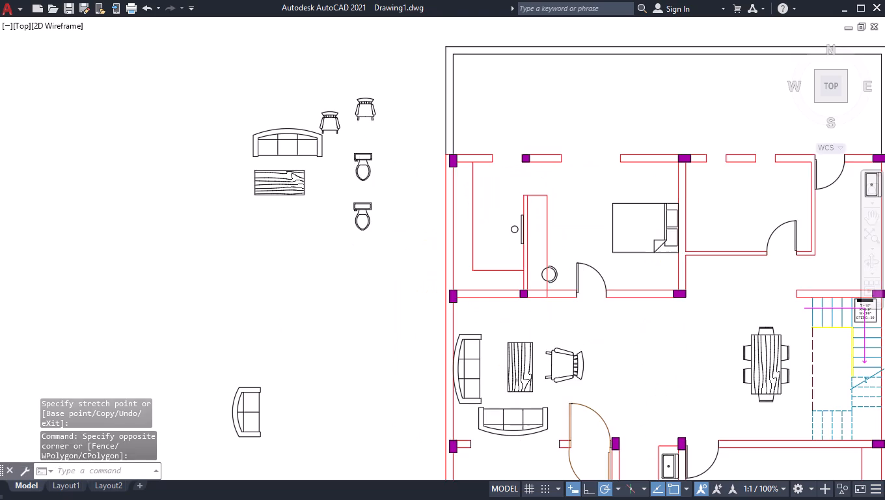
left_click_drag(394, 132, 394, 141)
left_click(347, 273)
key("r")
key("o")
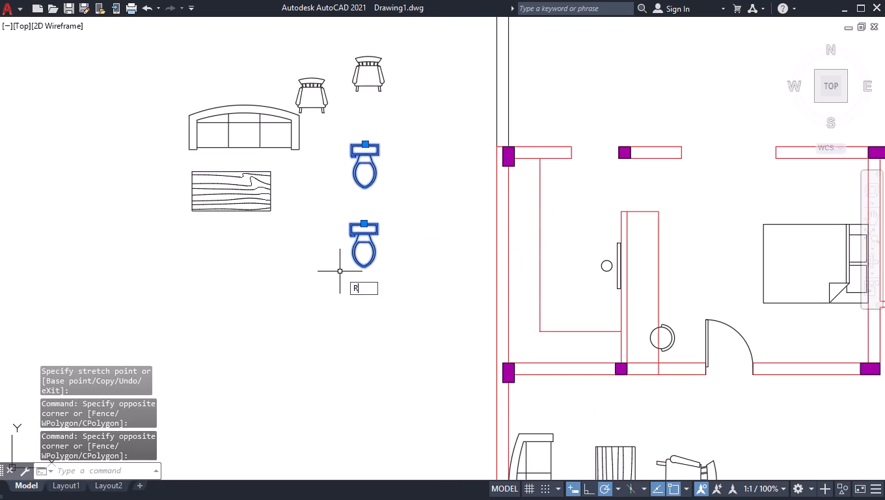
key("Return")
left_click(347, 302)
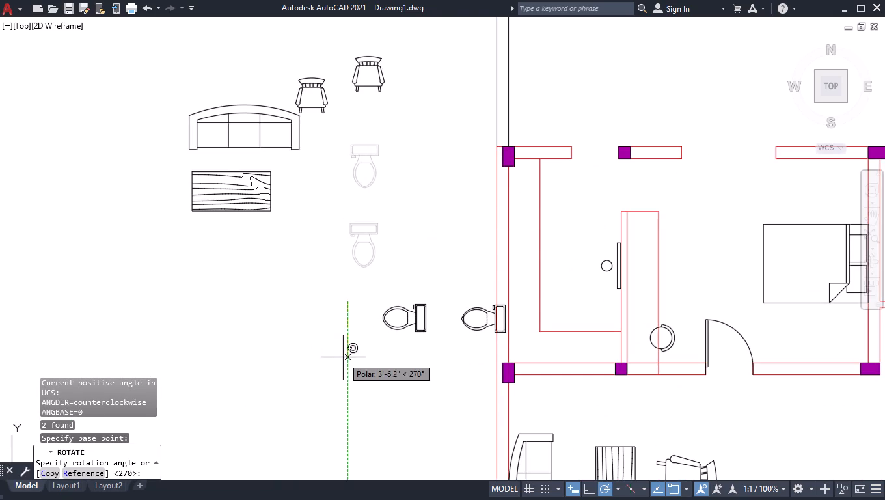
left_click(343, 357)
Move one rotated toilet into the bathroom next to the double-bed bedroom, with its tank against the outer wall.
left_click(404, 320)
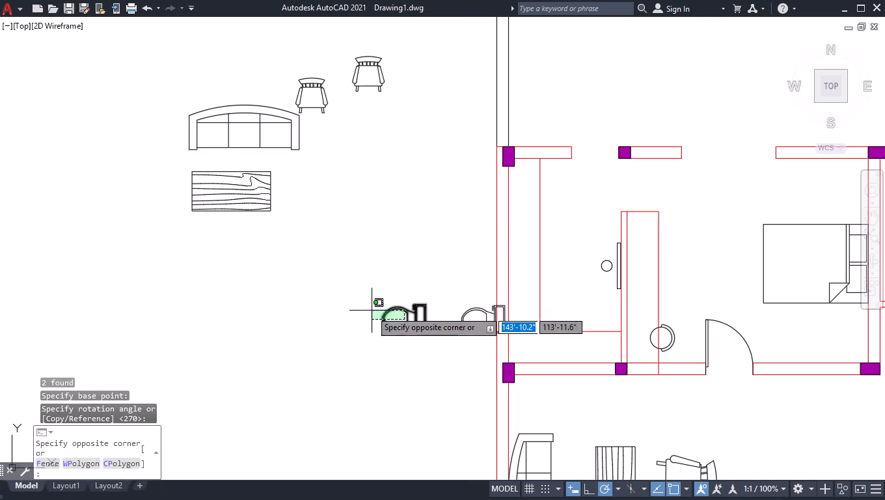
left_click(400, 290)
left_click(424, 317)
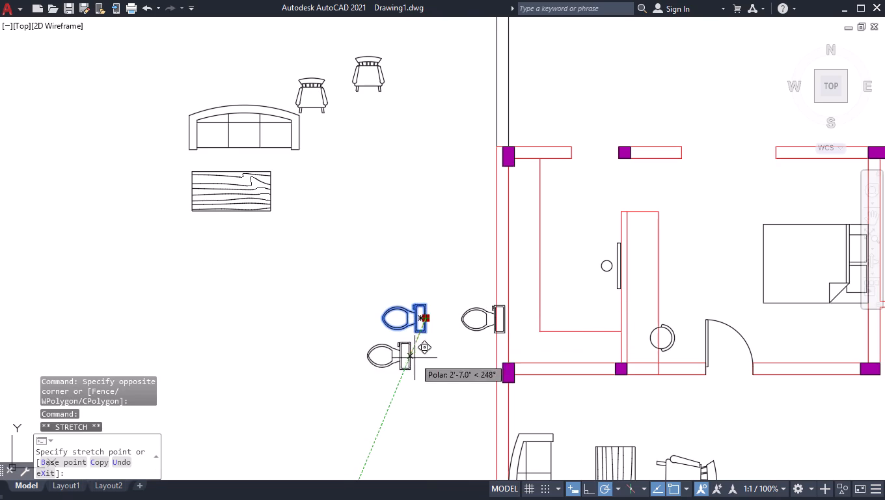
scroll(412, 358, "down", 3)
scroll(608, 451, "up", 4)
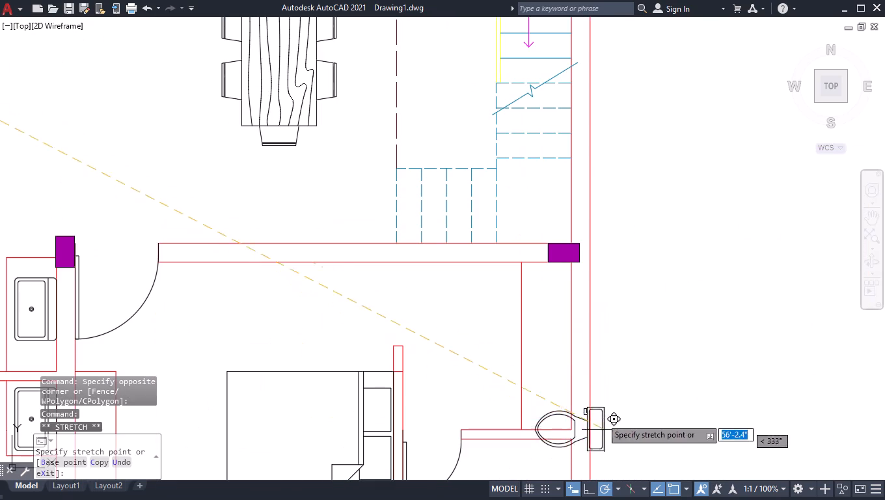
scroll(580, 298, "down", 2)
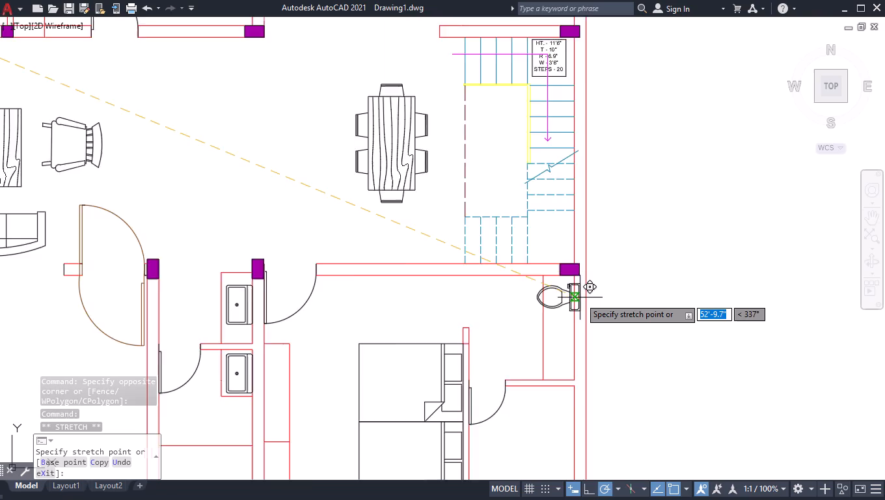
scroll(580, 298, "down", 1)
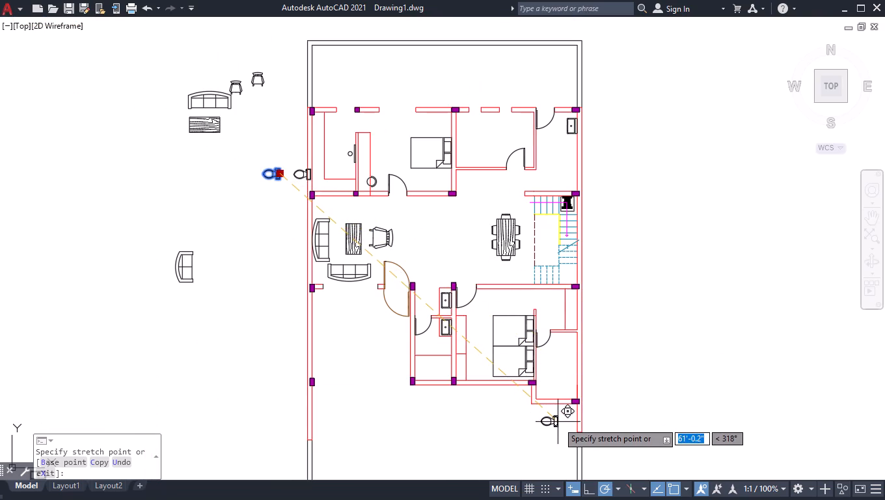
scroll(558, 414, "up", 3)
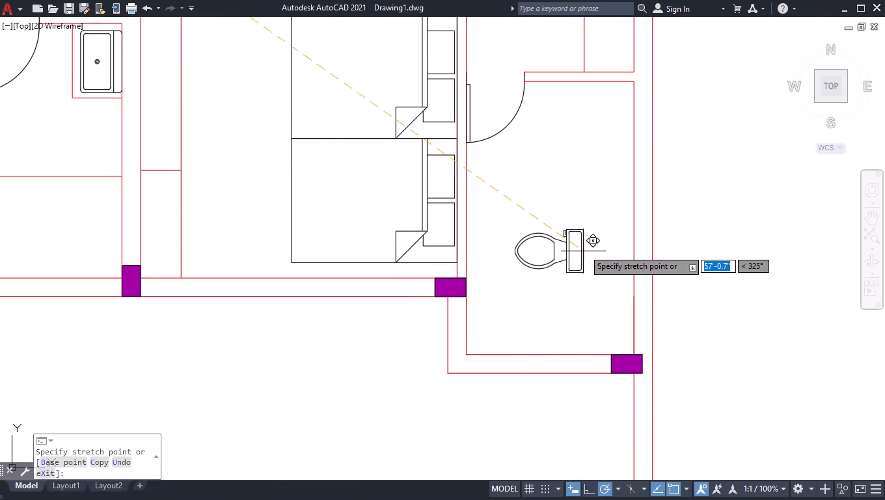
left_click(631, 236)
scroll(618, 260, "down", 2)
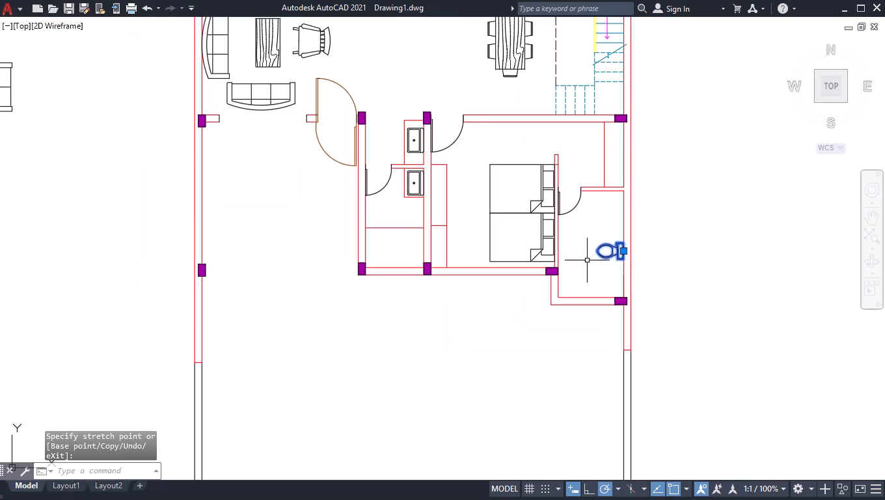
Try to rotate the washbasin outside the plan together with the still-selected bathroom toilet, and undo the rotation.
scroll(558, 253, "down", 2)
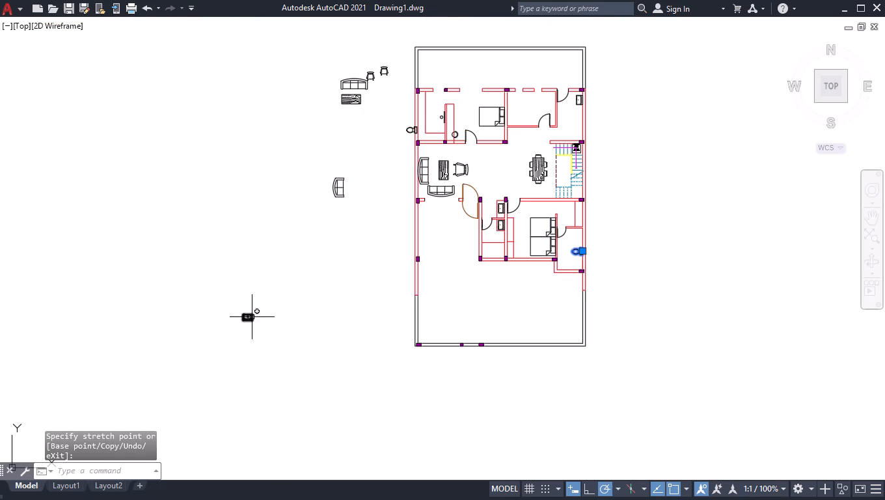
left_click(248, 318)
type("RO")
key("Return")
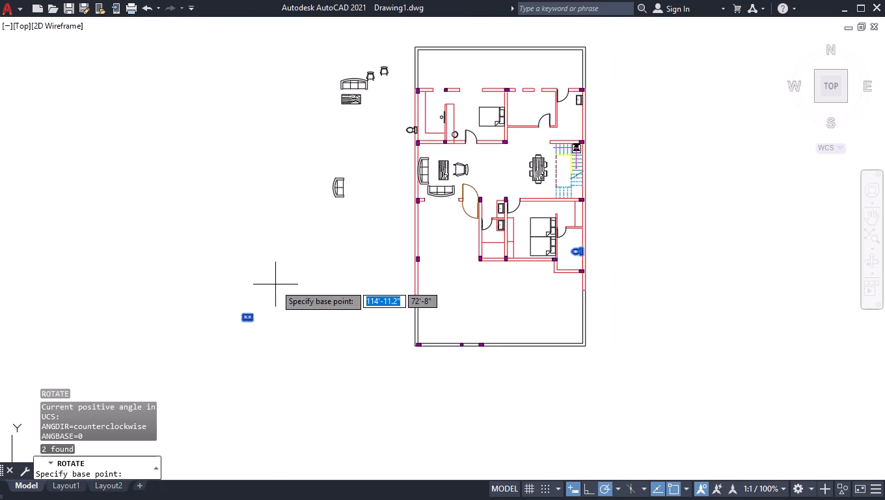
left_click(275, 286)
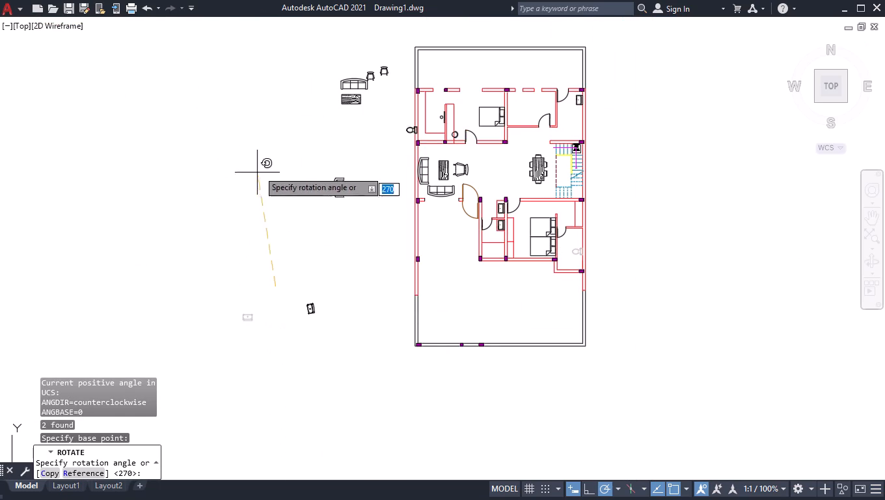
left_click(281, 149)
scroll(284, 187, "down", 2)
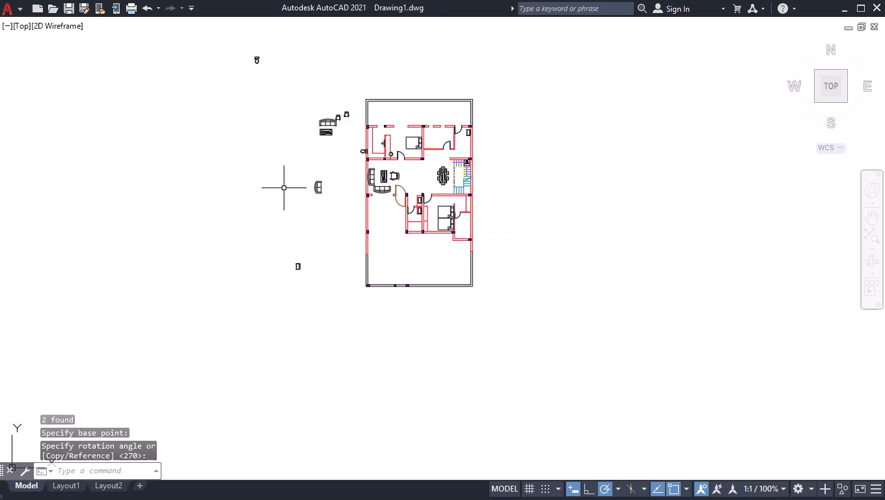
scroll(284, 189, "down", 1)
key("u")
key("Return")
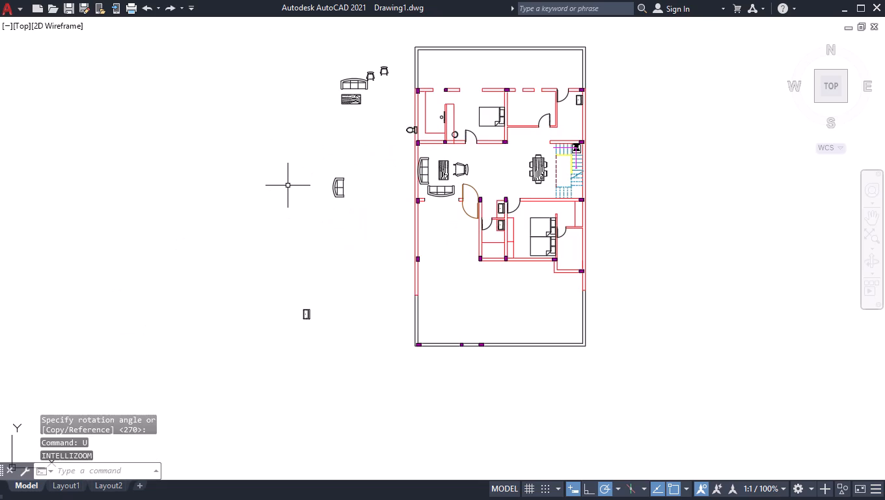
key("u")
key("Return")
Rotate only the washbasin outside the plan a quarter turn so it stands vertically.
left_click(301, 232)
left_click(226, 314)
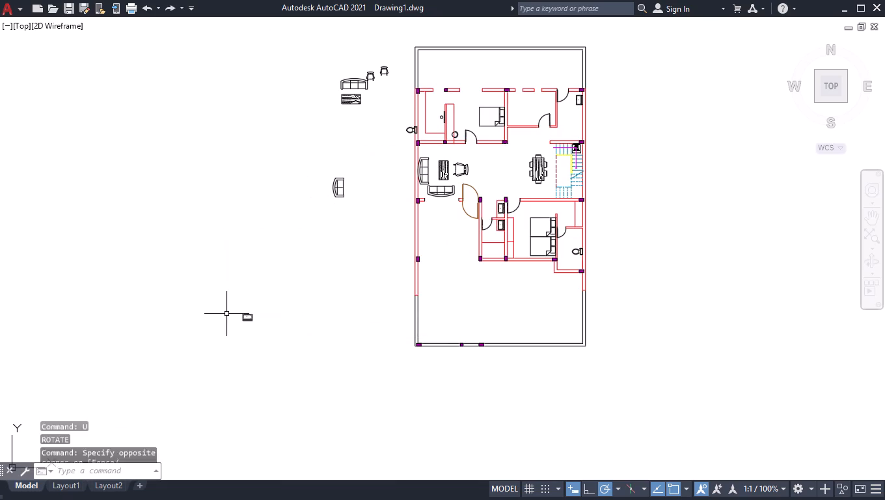
left_click(263, 297)
left_click(225, 342)
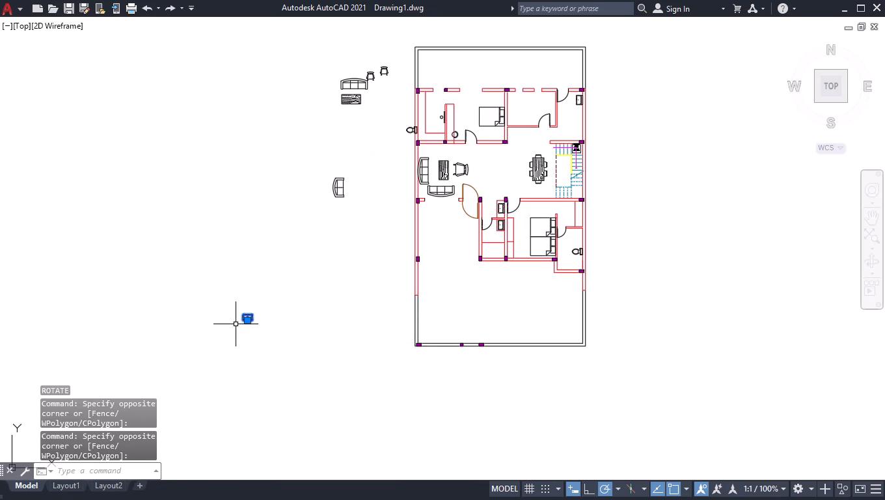
type("RO")
key("Return")
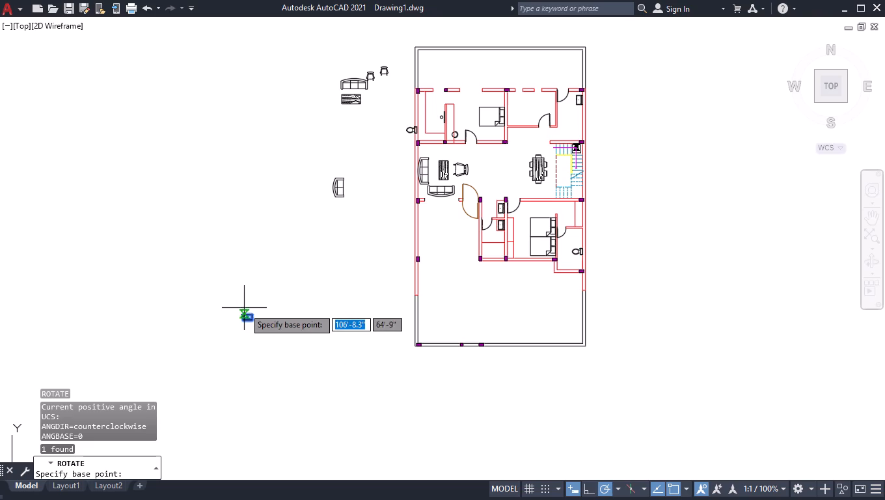
left_click(247, 317)
left_click(248, 196)
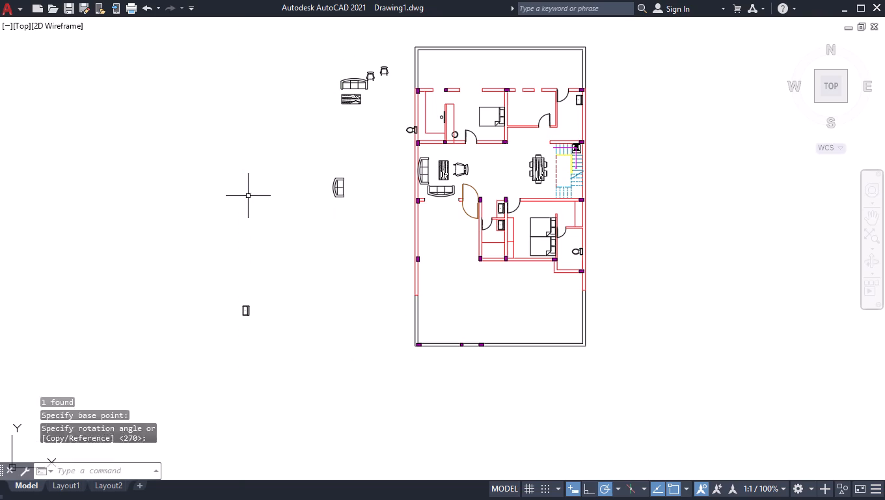
Move the rotated washbasin against the outer wall of the double-bed bedroom's bathroom, north of the toilet, and clear the selection.
left_click(246, 313)
left_click(249, 310)
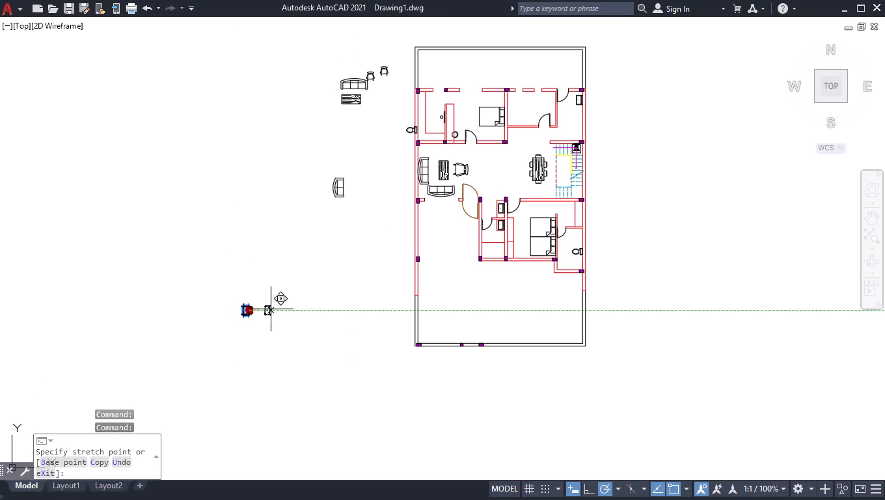
scroll(645, 226, "up", 2)
scroll(504, 267, "up", 3)
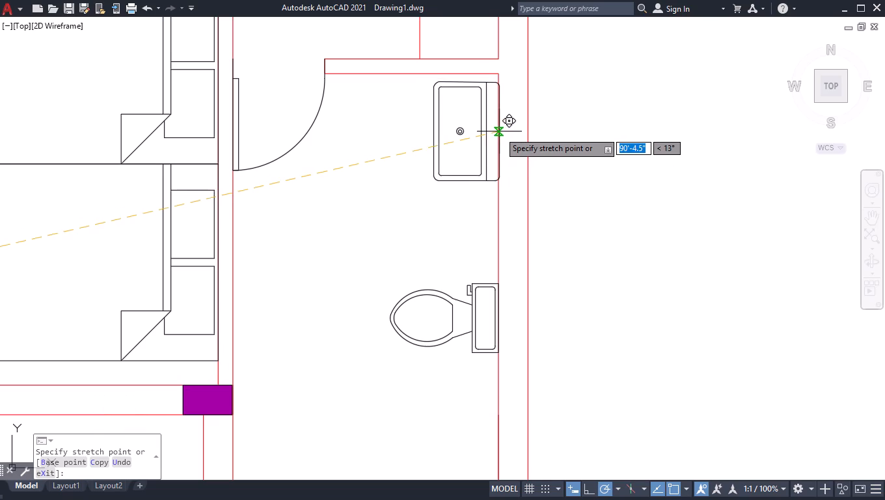
left_click(499, 139)
scroll(560, 194, "down", 3)
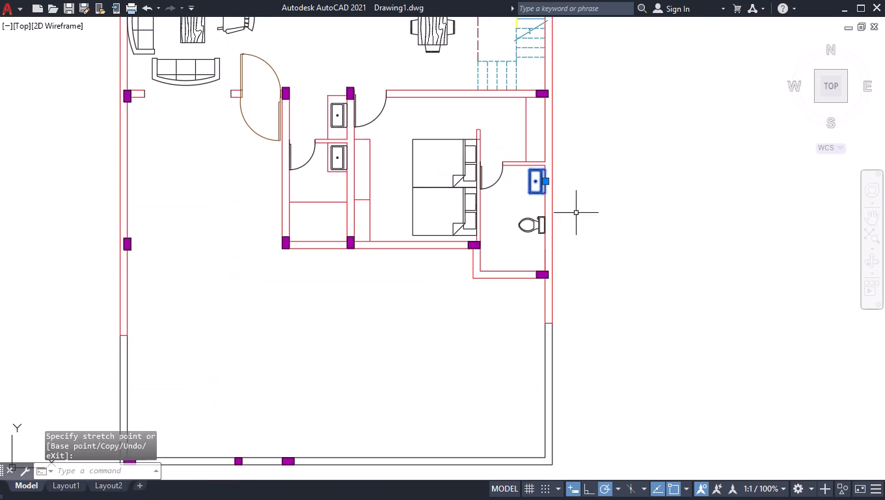
scroll(269, 236, "down", 2)
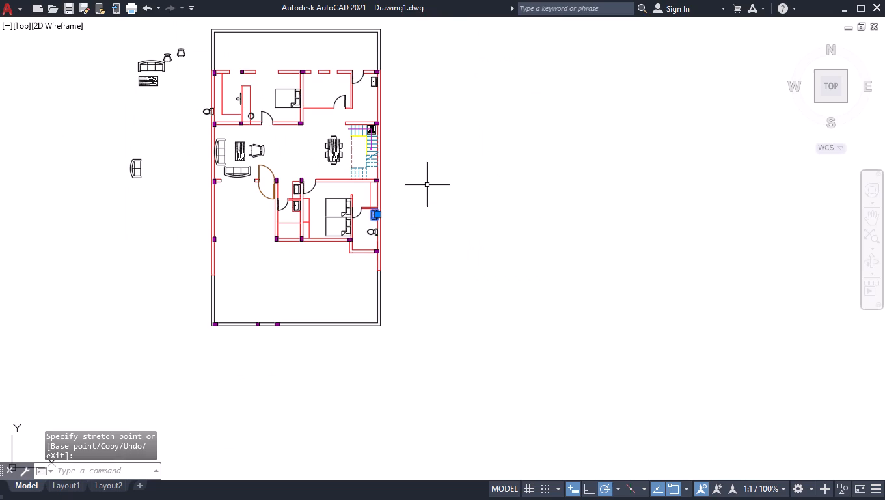
left_click(434, 182, "shift")
left_click(254, 241)
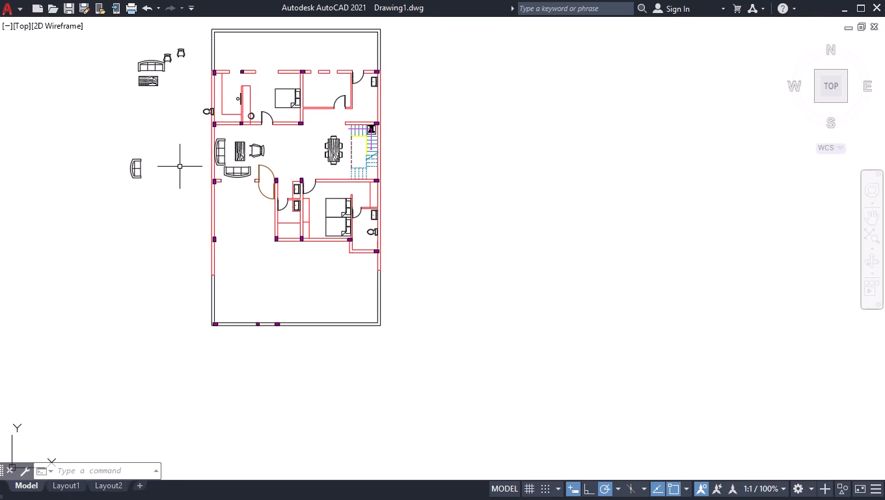
Move the other rotated toilet into the small bathroom by the entrance door, tank against the east wall below the washbasin, and clear the selection.
left_click(202, 114)
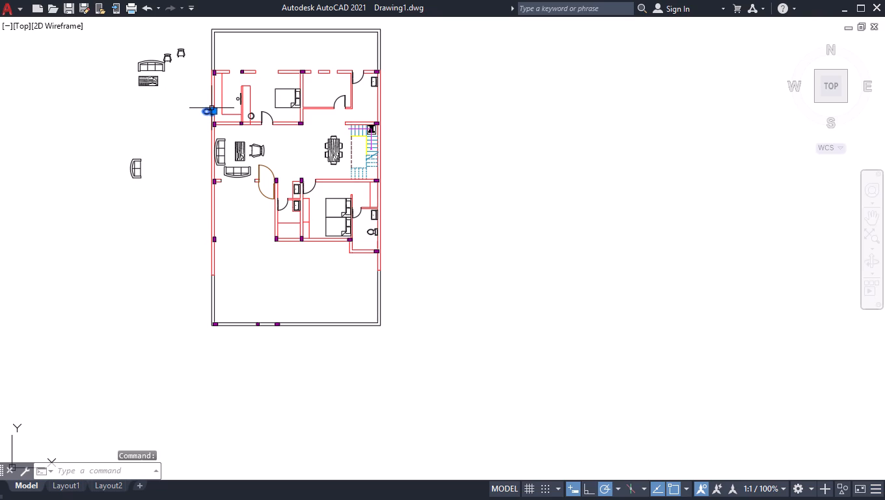
left_click(211, 110)
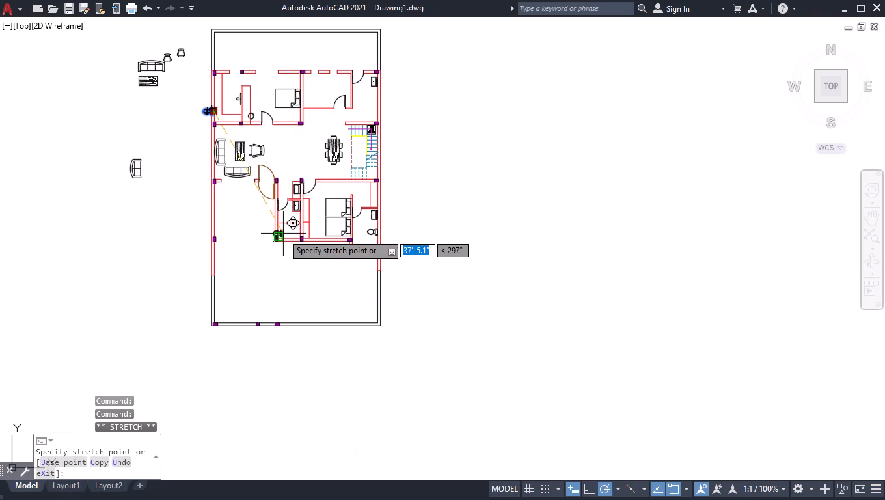
scroll(284, 232, "up", 3)
scroll(340, 181, "up", 3)
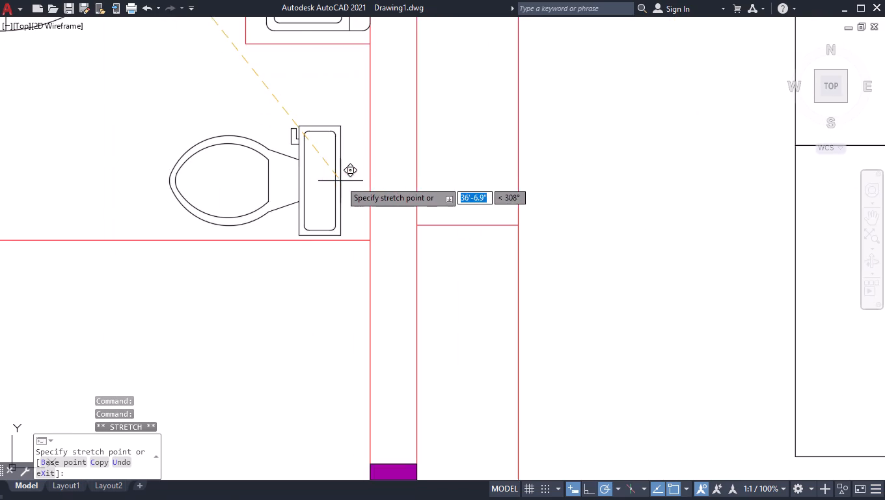
left_click(370, 177)
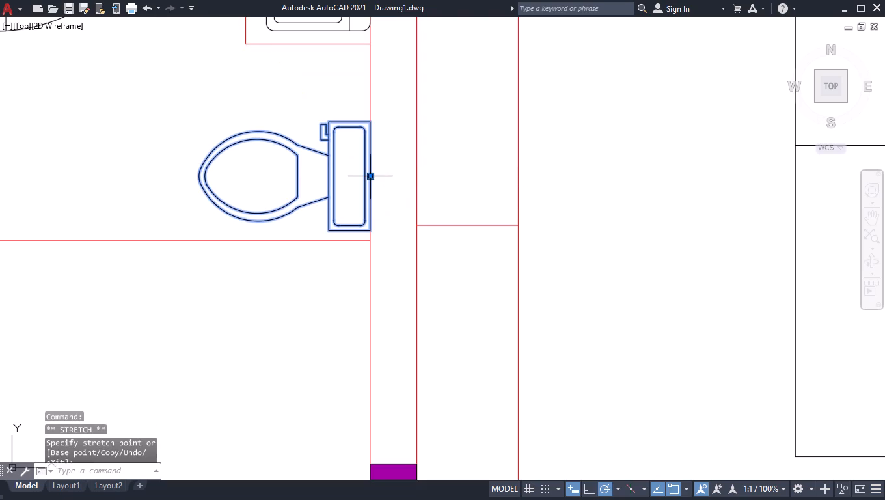
left_click(437, 154, "shift")
left_click(300, 188, "shift")
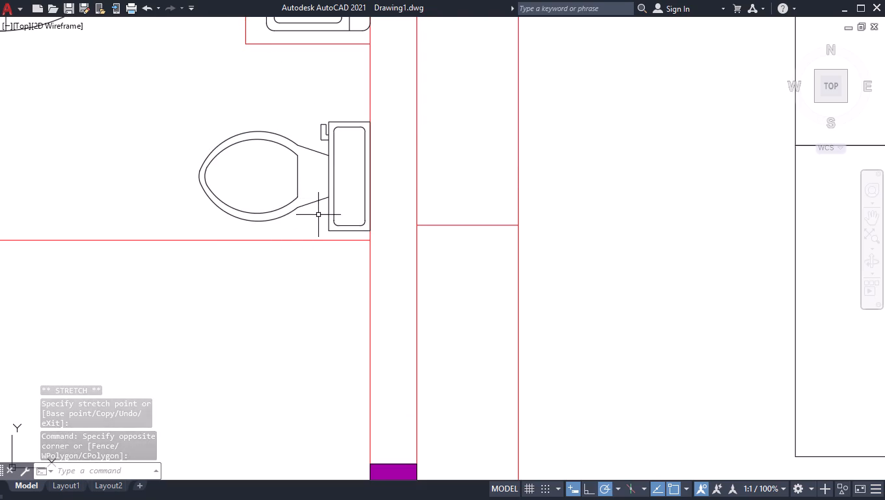
scroll(331, 197, "down", 5)
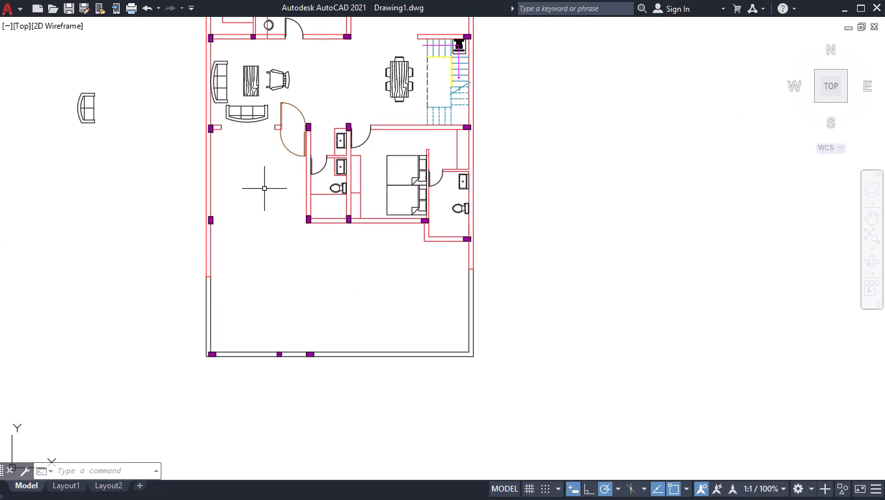
Draw a rectangular cabinet outline about 1'-11" deep south of the room beside the single-bed bedroom, in the corner of its walls.
scroll(275, 180, "down", 1)
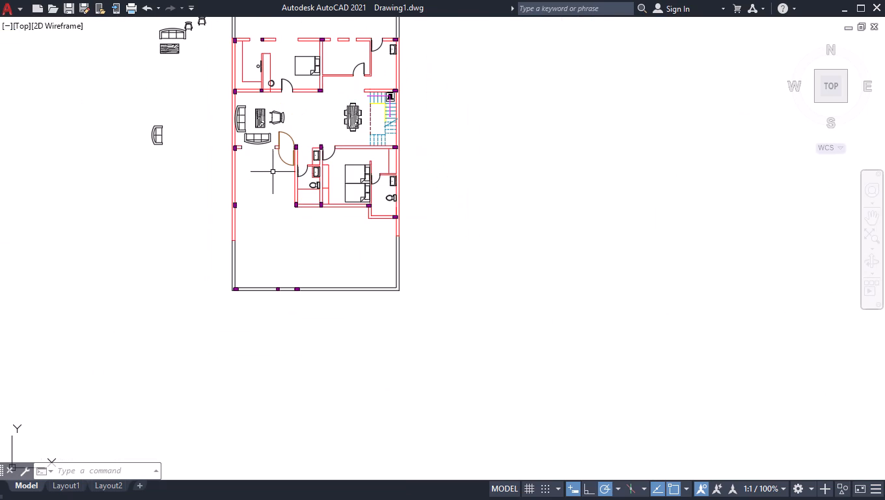
scroll(232, 123, "up", 1)
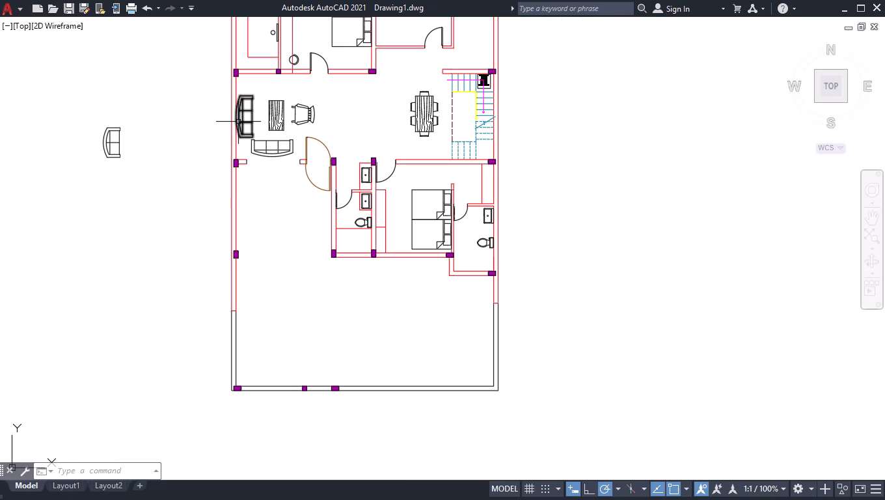
scroll(179, 194, "down", 2)
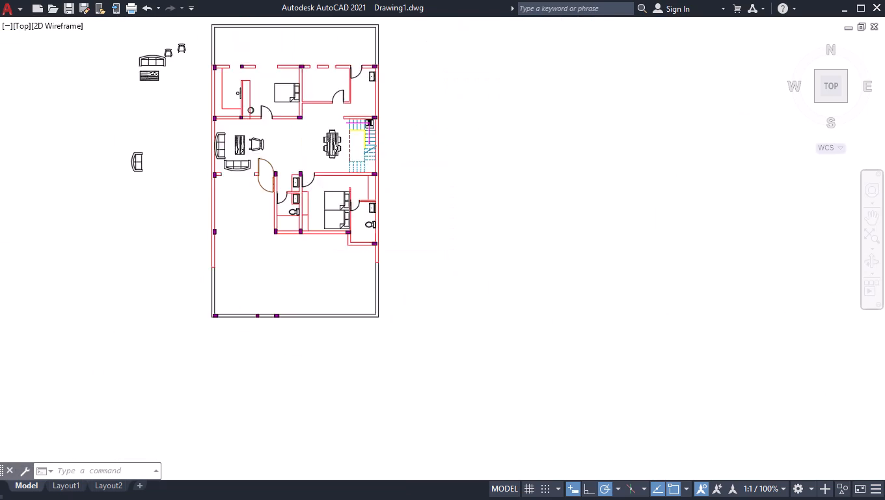
scroll(193, 122, "up", 4)
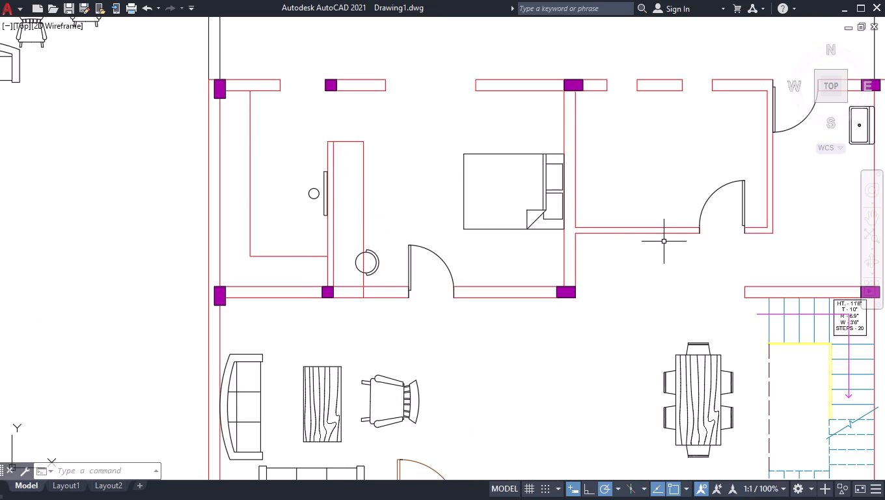
key("l")
key("Return")
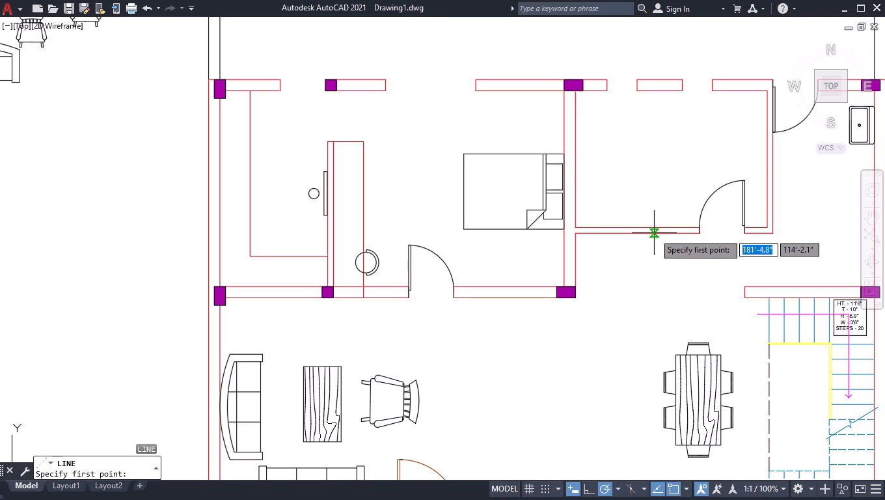
left_click(654, 233)
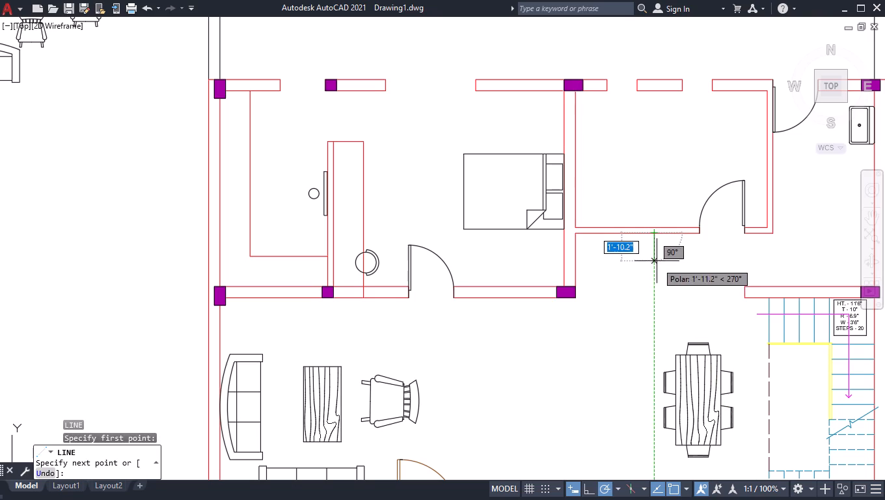
left_click(657, 261)
left_click(575, 259)
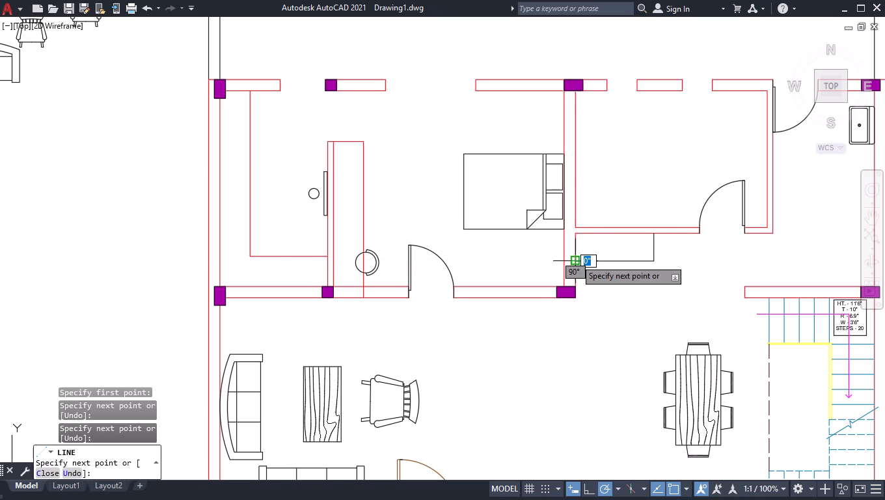
key("Return")
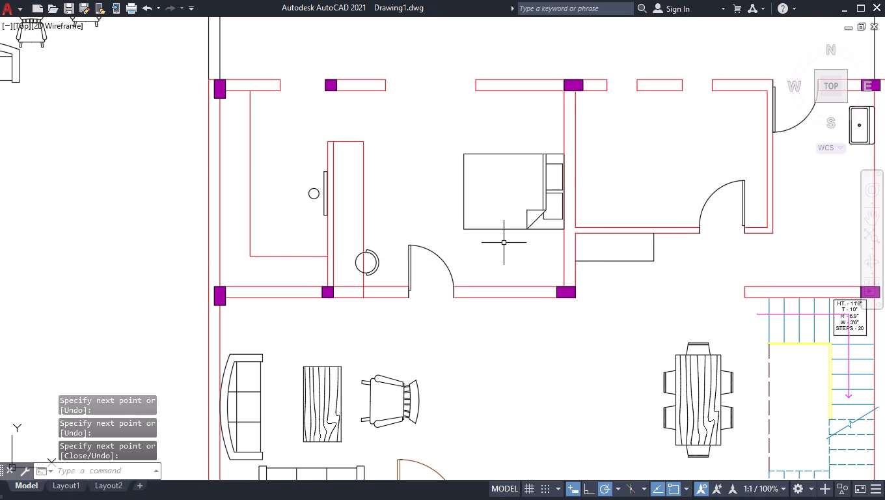
Offset the inner line of the kitchen's east wall 2' into the room as the counter edge.
scroll(503, 243, "down", 1)
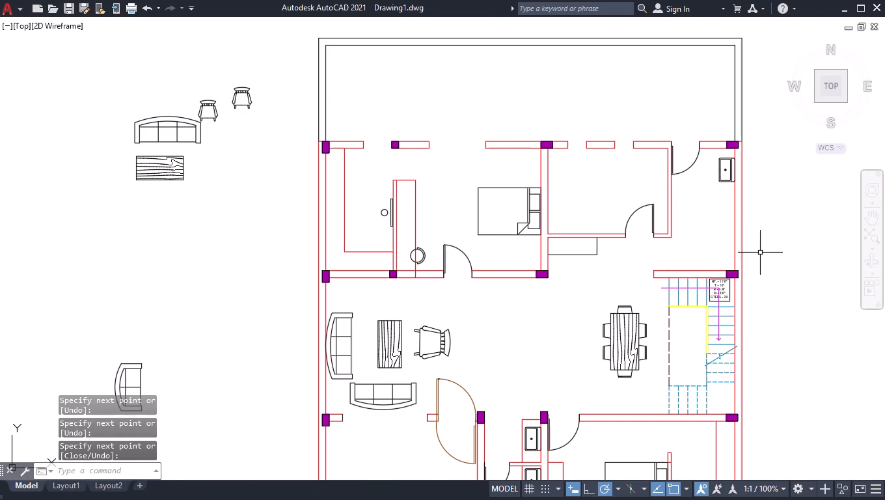
scroll(755, 271, "up", 1)
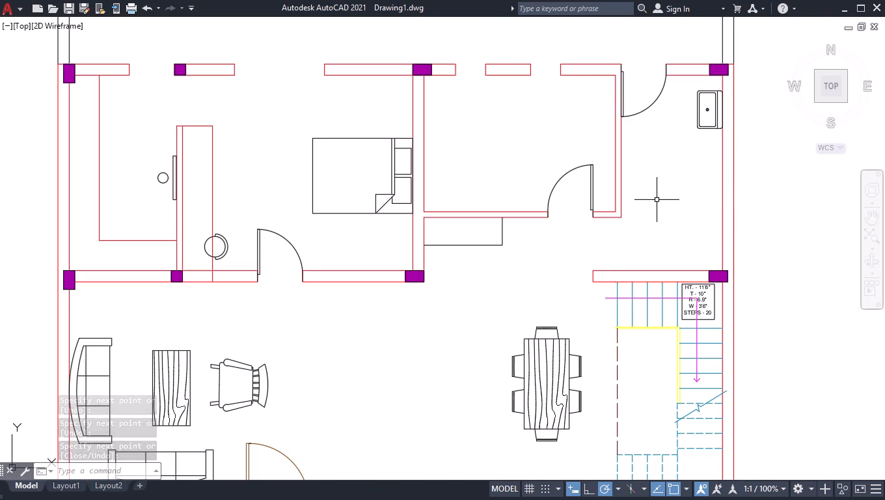
type("OFF")
key("Return")
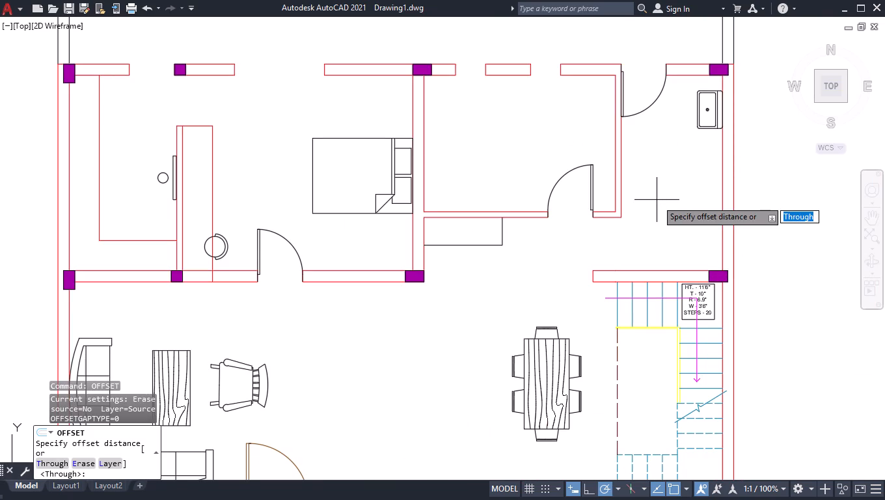
type("32")
key("BackSpace")
key("BackSpace")
key("2")
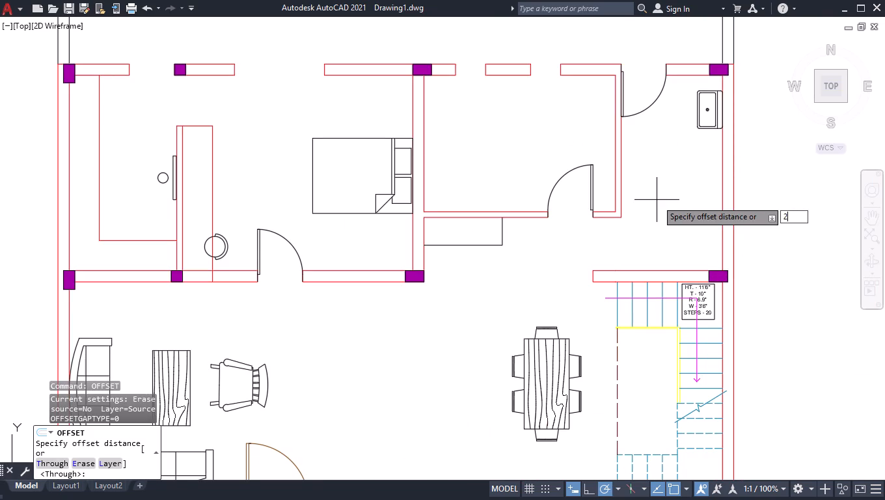
key("apostrophe")
key("Return")
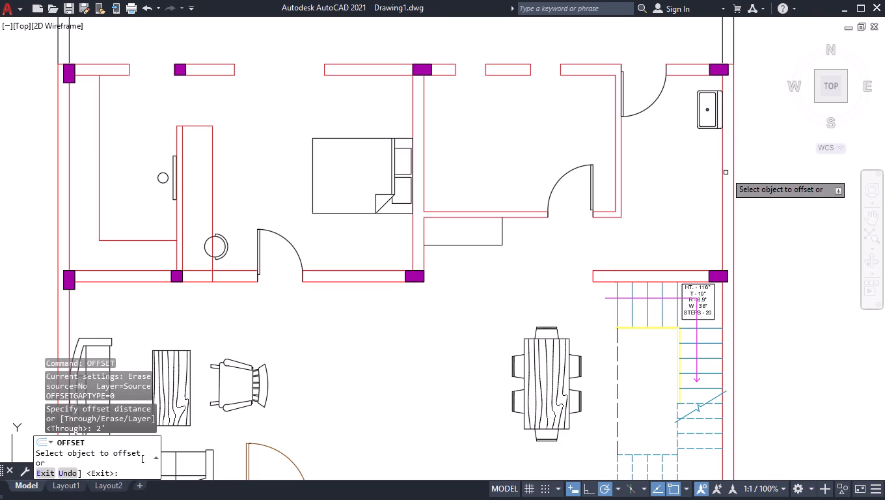
left_click(722, 173)
left_click(693, 178)
key("Return")
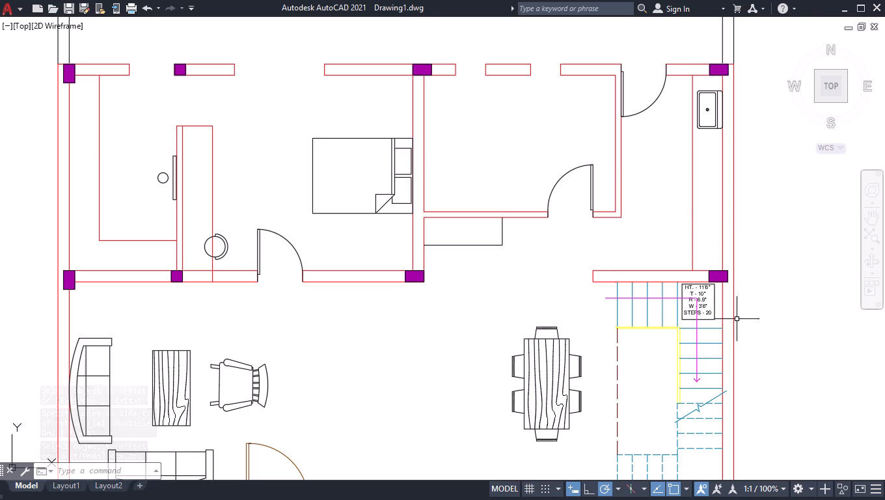
Load the Kitchens.dwg sample drawing in DesignCenter and open its blocks.
scroll(718, 184, "up", 2)
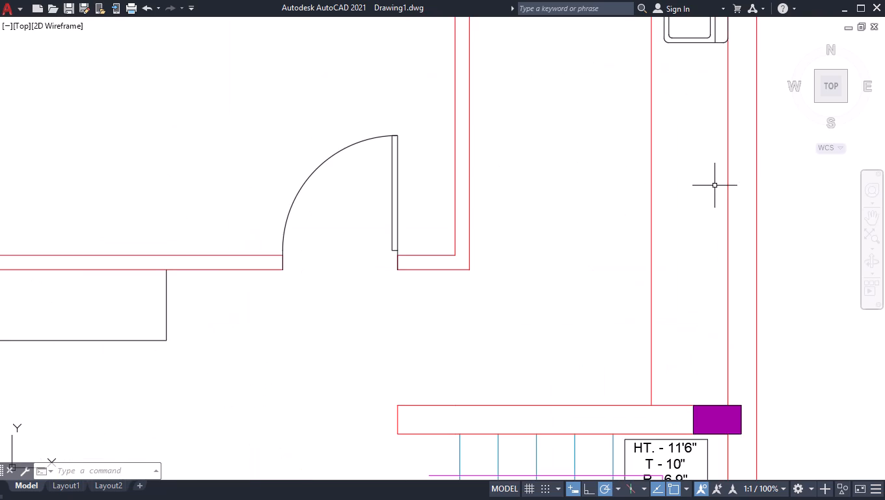
key("ctrl+2")
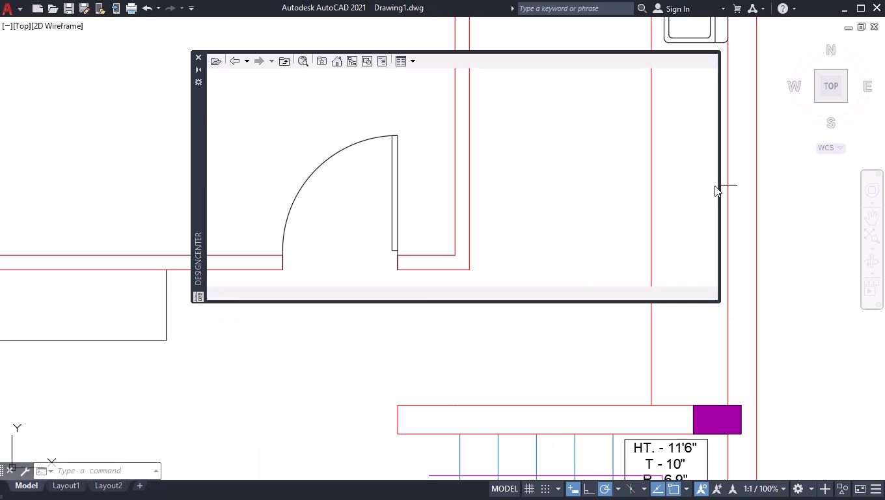
left_click(221, 64)
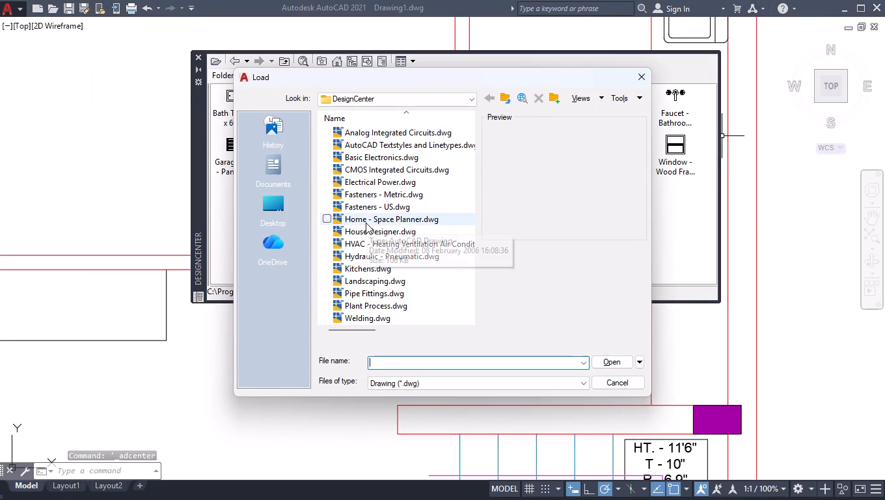
left_click(366, 223)
left_click(366, 233)
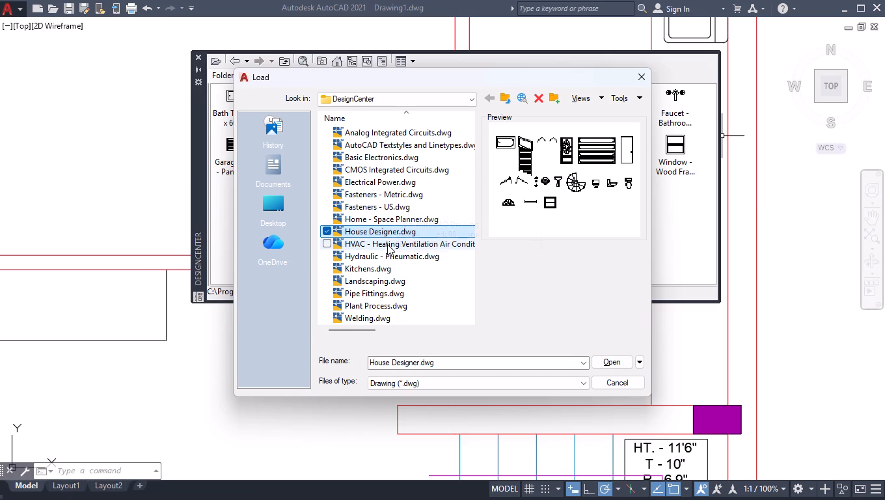
left_click(379, 268)
left_click(608, 360)
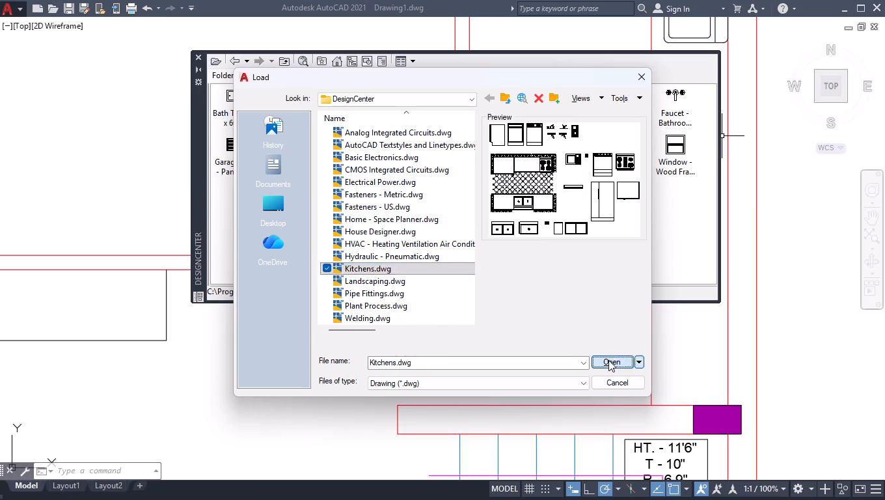
double_click(232, 98)
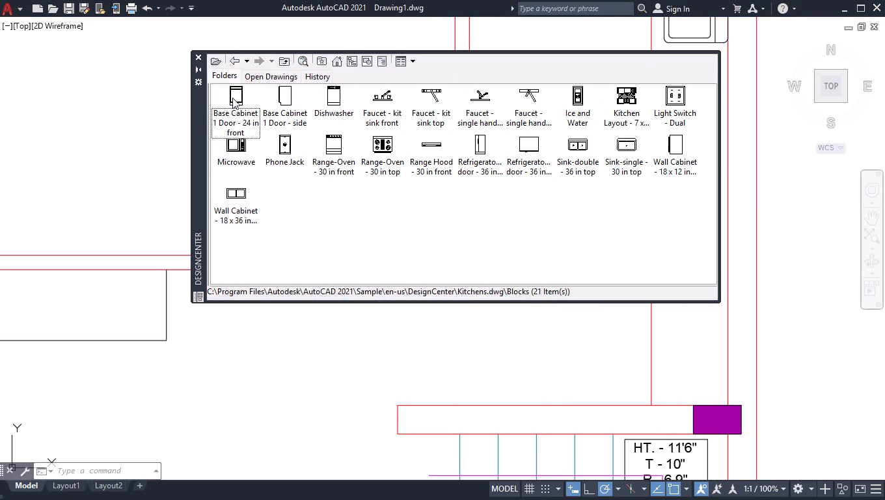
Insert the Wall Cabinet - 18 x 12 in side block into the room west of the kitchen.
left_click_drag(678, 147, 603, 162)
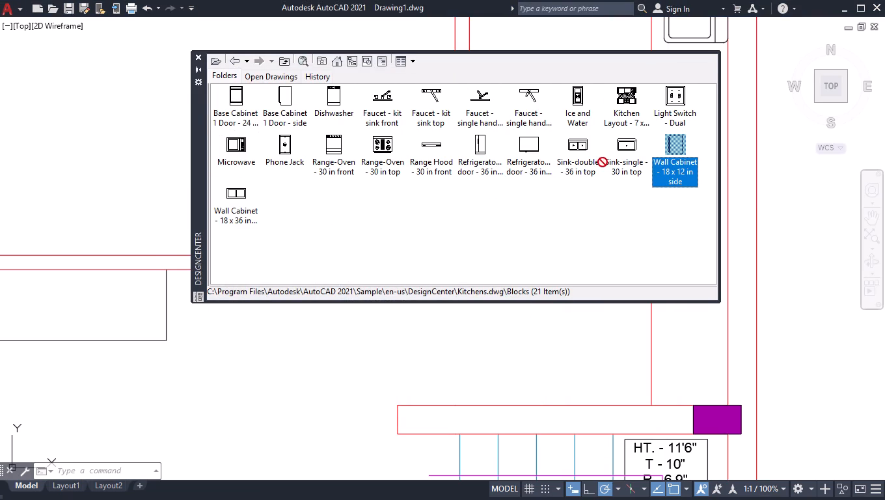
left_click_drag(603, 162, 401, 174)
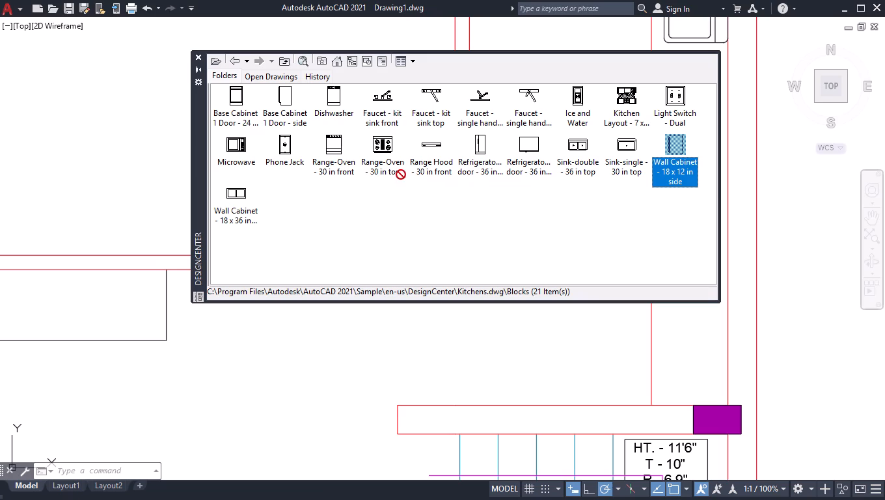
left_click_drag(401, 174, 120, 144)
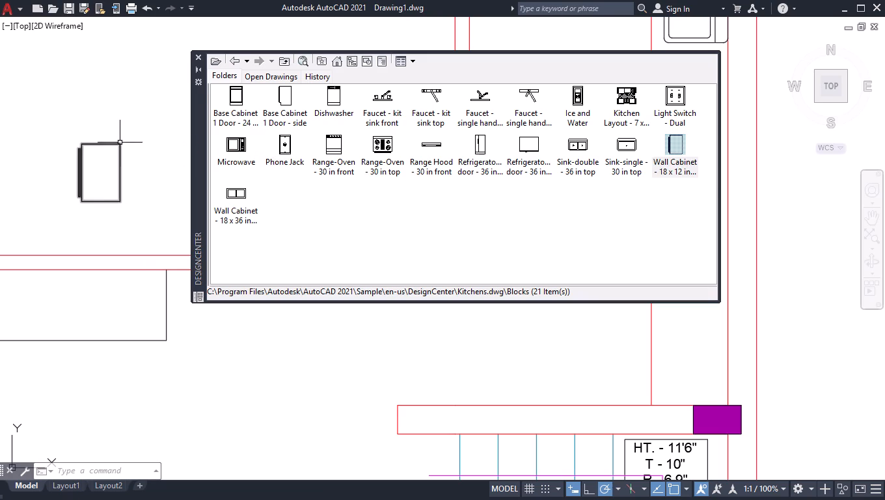
Replace the inserted wall cabinet with the 36 in refrigerator plan-view block in the same room, and close DesignCenter.
left_click_drag(534, 146, 118, 66)
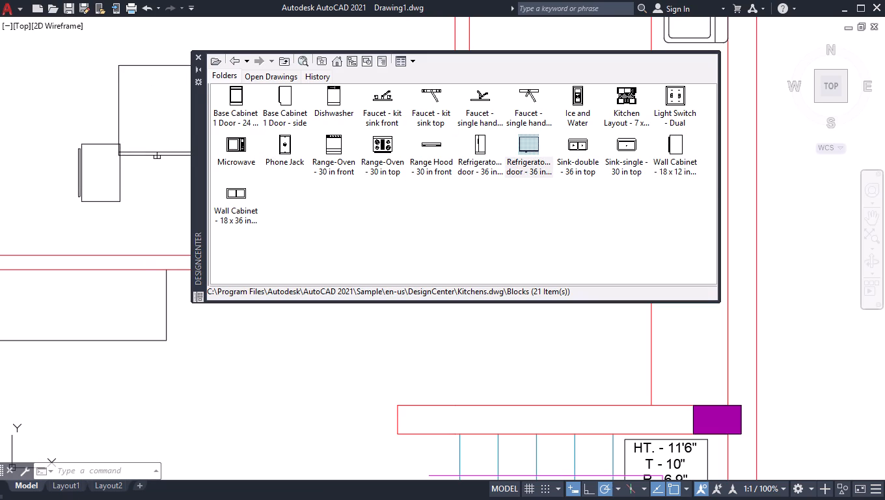
left_click(83, 145)
key("Delete")
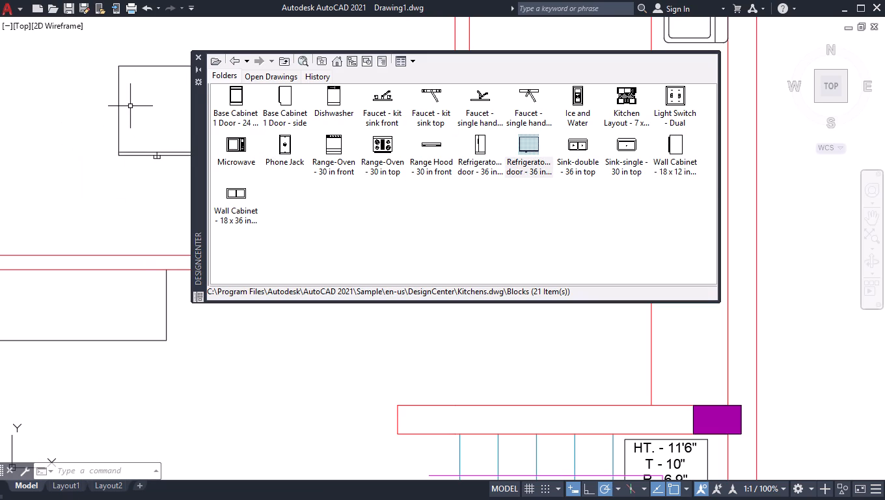
left_click(193, 58)
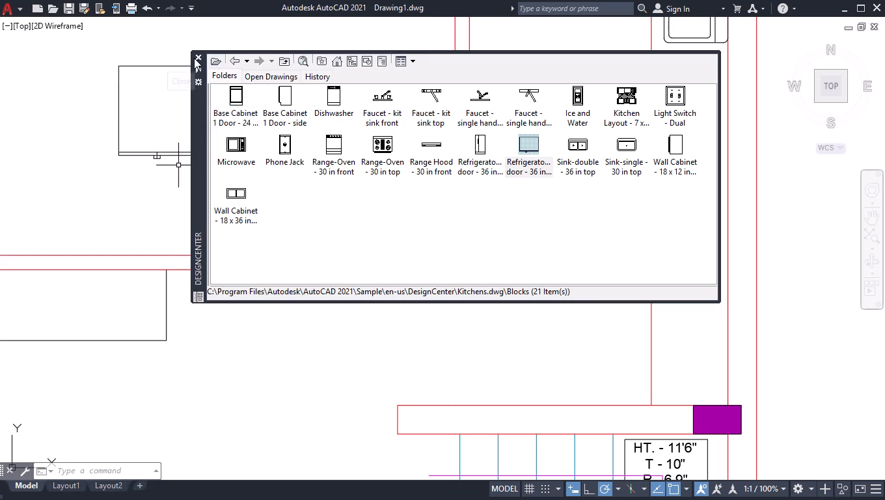
Rotate the refrigerator a quarter turn clockwise about its centre so its door faces west.
scroll(277, 102, "down", 1)
type("RO")
key("Return")
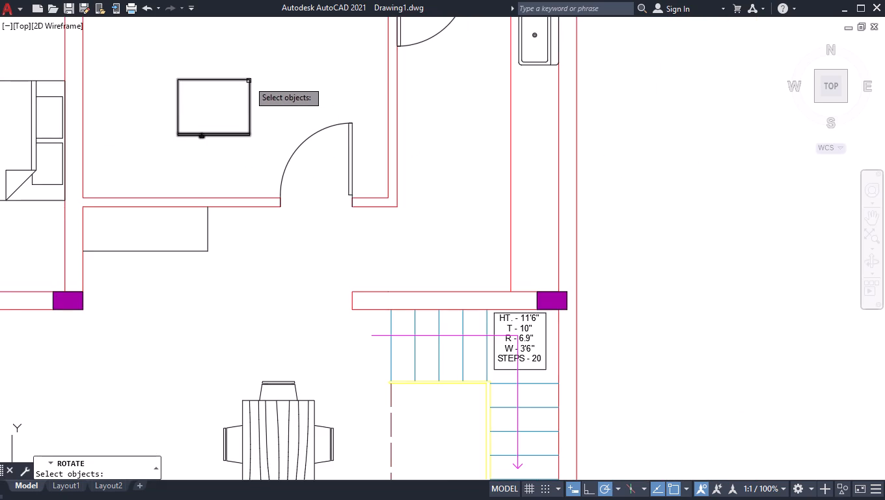
left_click(249, 81)
key("Return")
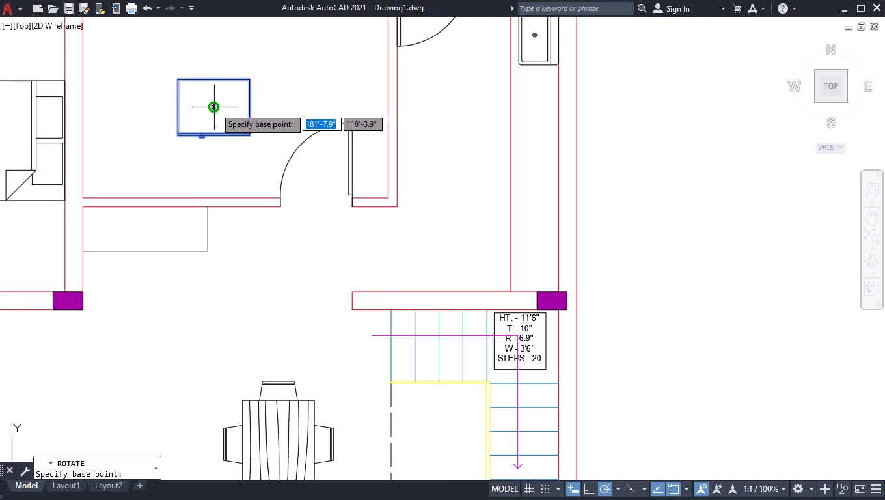
left_click(215, 107)
left_click(219, 165)
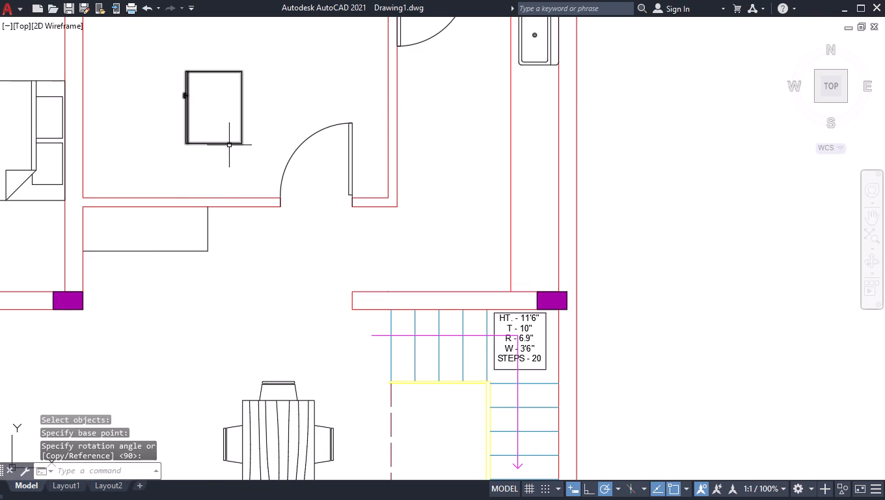
Move the refrigerator by its northeast corner against the kitchen's east wall, just north of the staircase wall.
left_click(229, 145)
left_click(241, 69)
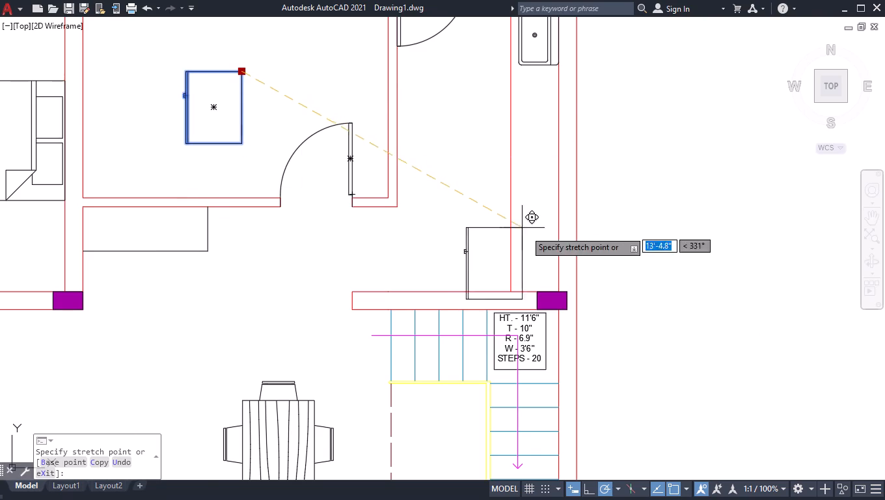
scroll(554, 237, "up", 1)
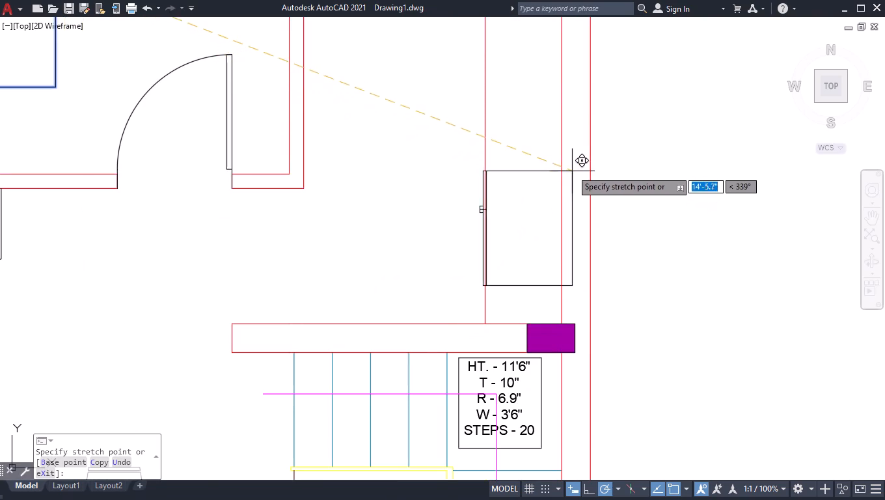
left_click(560, 201)
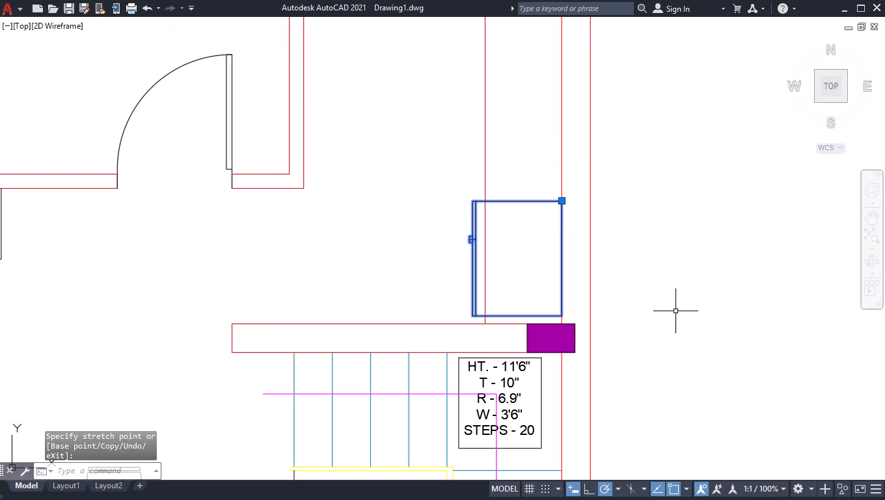
Scale the refrigerator by about 0.9 from its northeast corner so its front lines up with the counter edge.
type("SCAL")
key("Return")
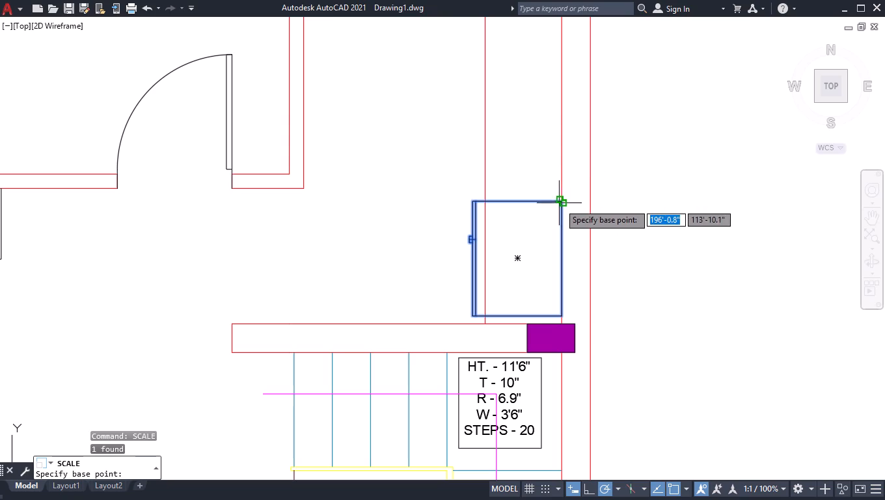
left_click(564, 200)
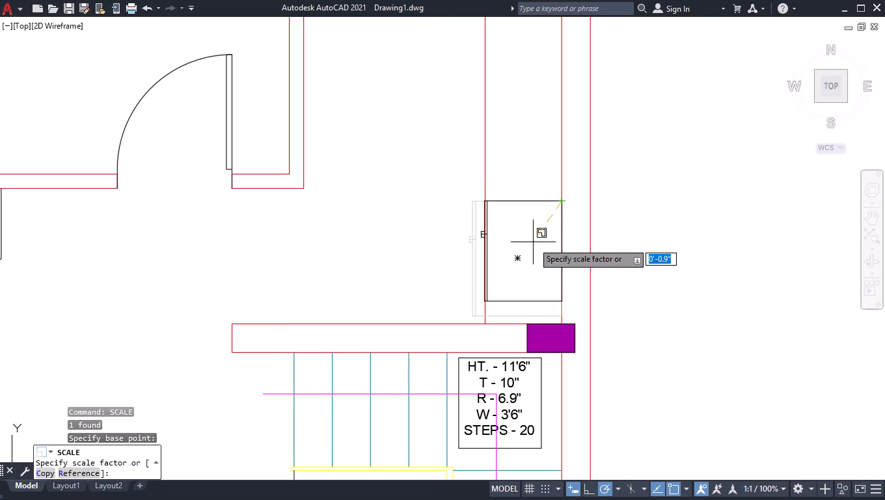
left_click(533, 242)
scroll(608, 188, "down", 2)
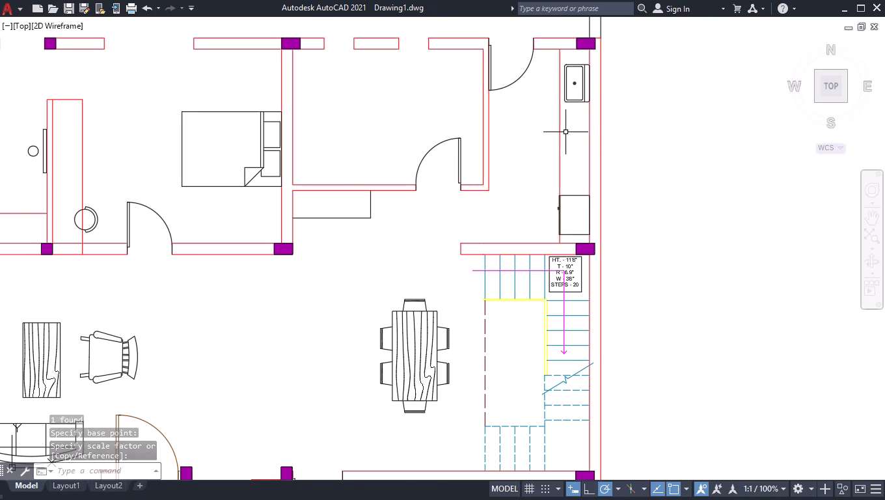
Rotate the spare three-seat sofa outside the plan a quarter turn counterclockwise so its back faces west.
scroll(579, 90, "up", 1)
scroll(577, 153, "down", 4)
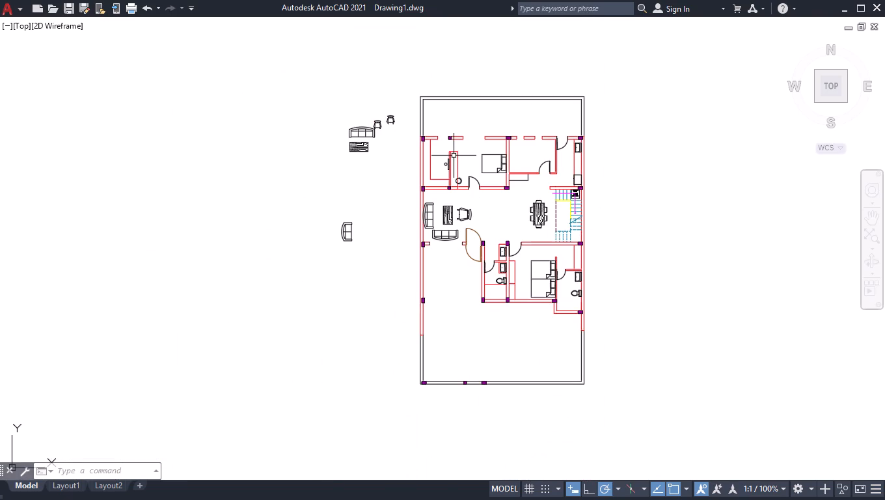
scroll(364, 117, "up", 2)
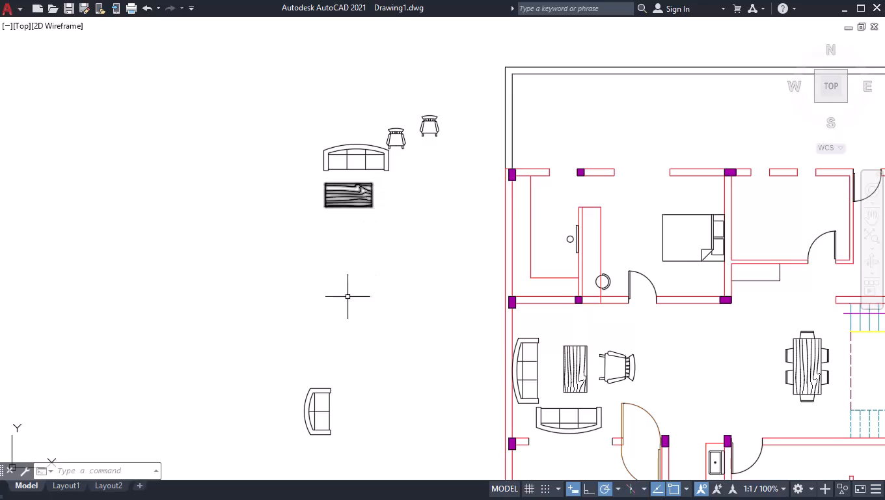
left_click(335, 157)
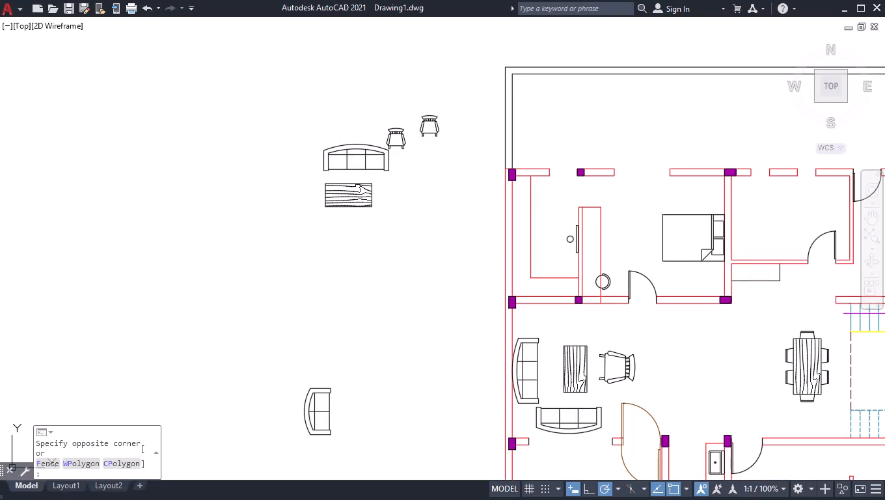
left_click(253, 126)
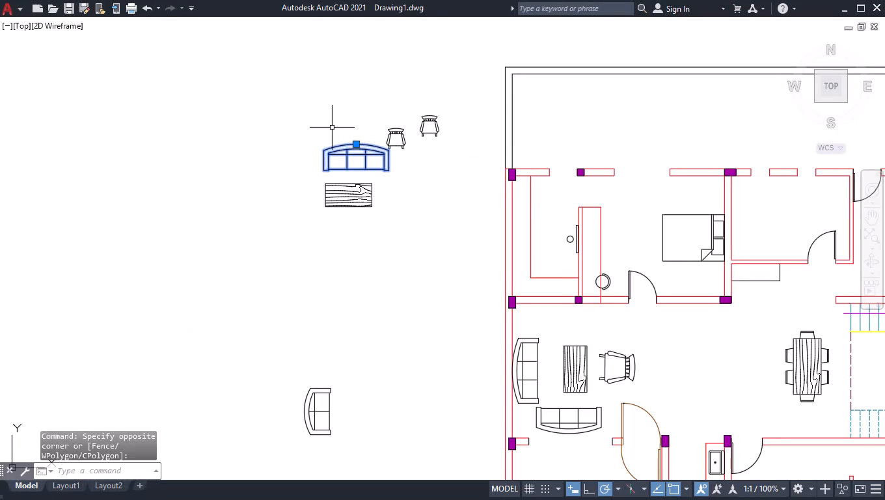
key("r")
key("o")
key("Return")
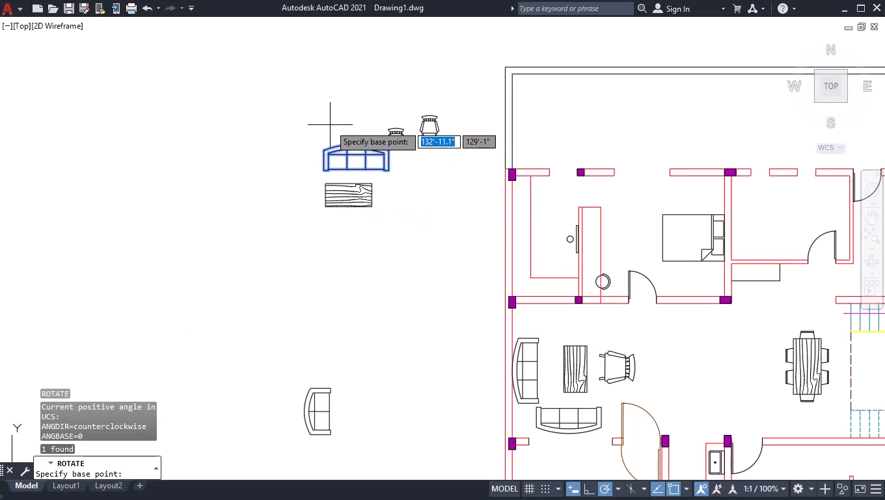
left_click(333, 137)
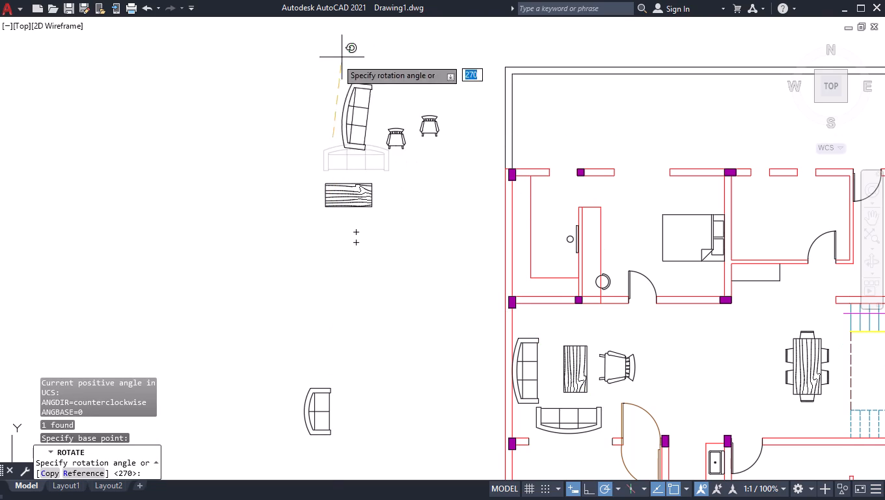
left_click(331, 57)
Move the rotated sofa into the hall, between the armchair and the dining table, and clear the selection.
left_click(343, 94)
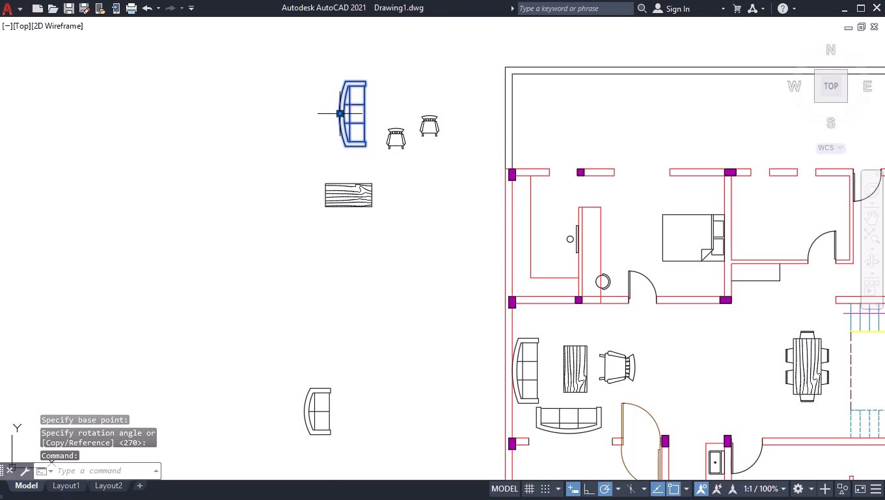
left_click(340, 115)
scroll(402, 229, "down", 2)
scroll(541, 308, "up", 2)
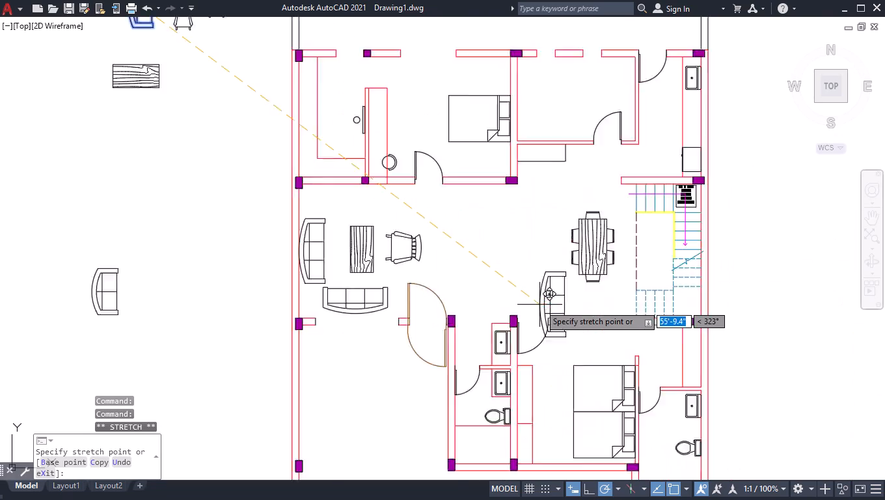
scroll(539, 305, "up", 2)
scroll(425, 219, "down", 2)
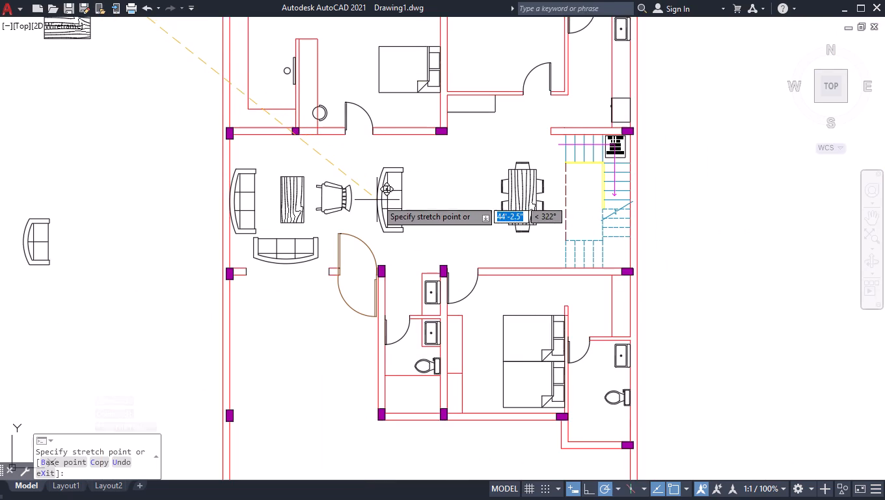
left_click(389, 199)
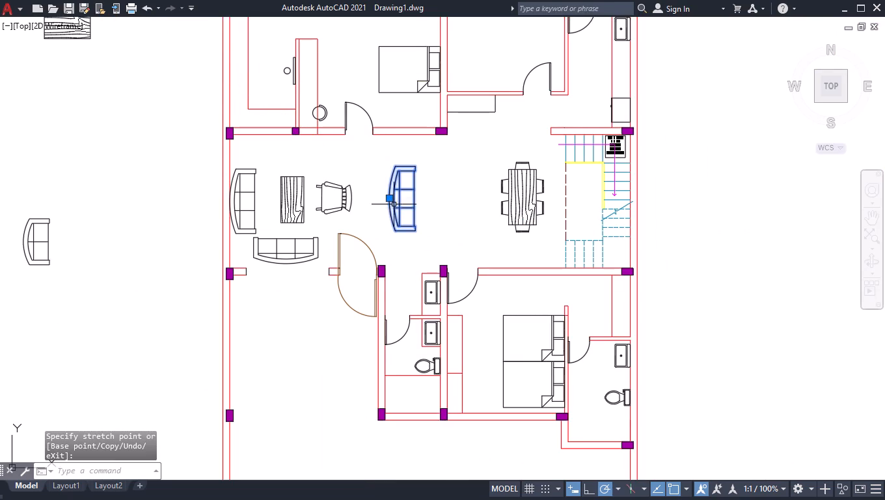
scroll(396, 210, "down", 1)
scroll(221, 30, "up", 2)
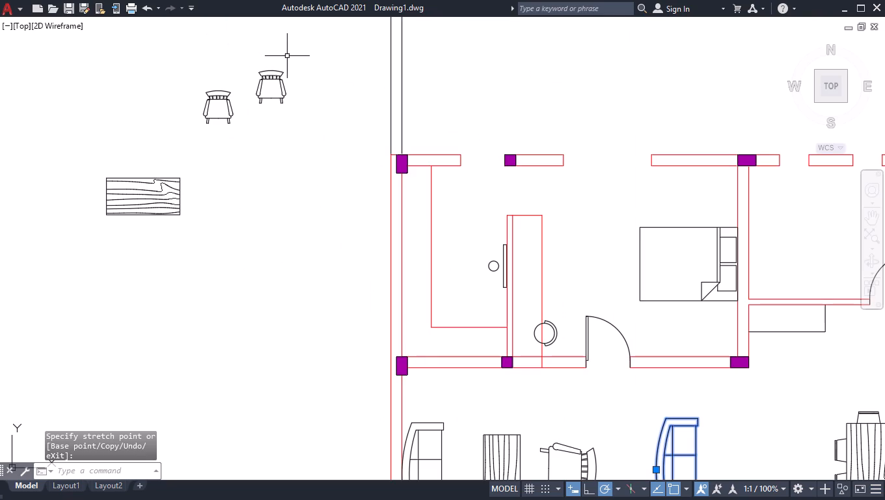
left_click(742, 378, "shift")
left_click(569, 440, "shift")
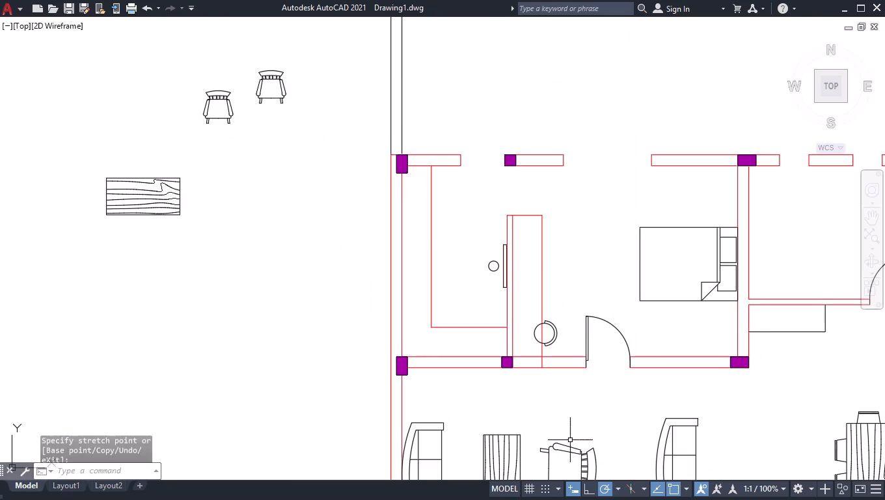
Rotate the two spare chairs outside the plan together a quarter turn clockwise so their backs face east.
left_click_drag(299, 50, 292, 57)
left_click(181, 112)
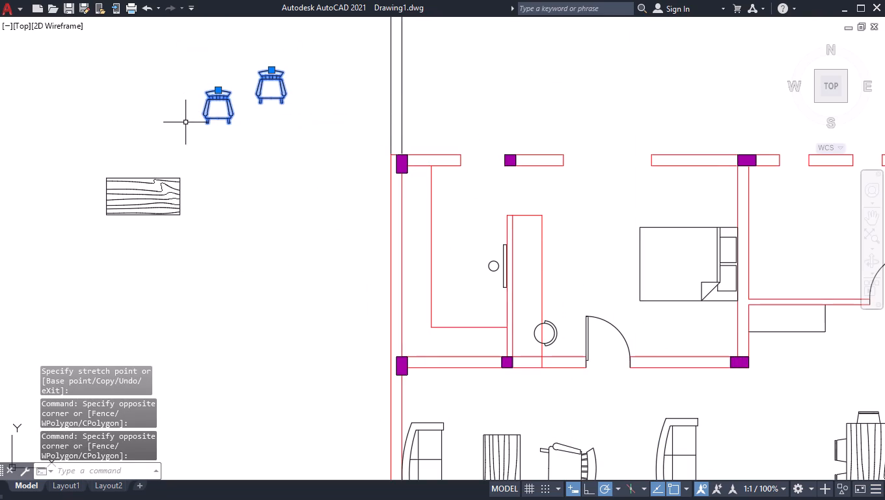
type("RO")
key("Return")
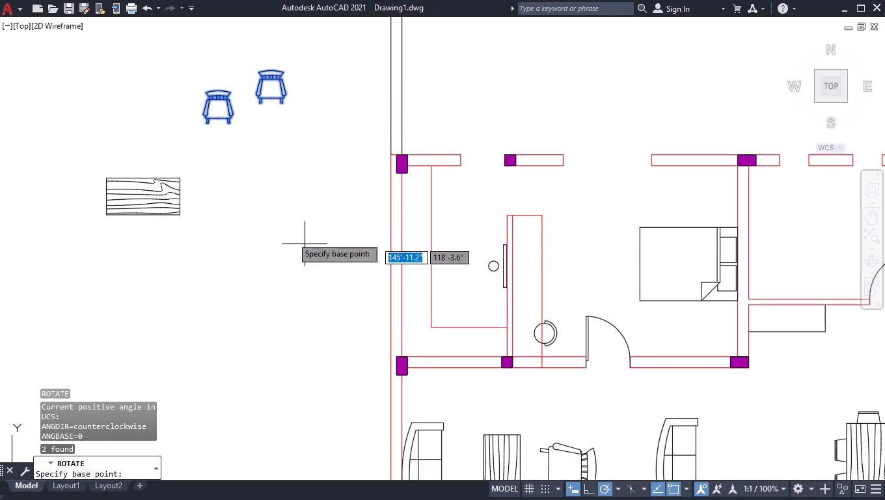
left_click(272, 218)
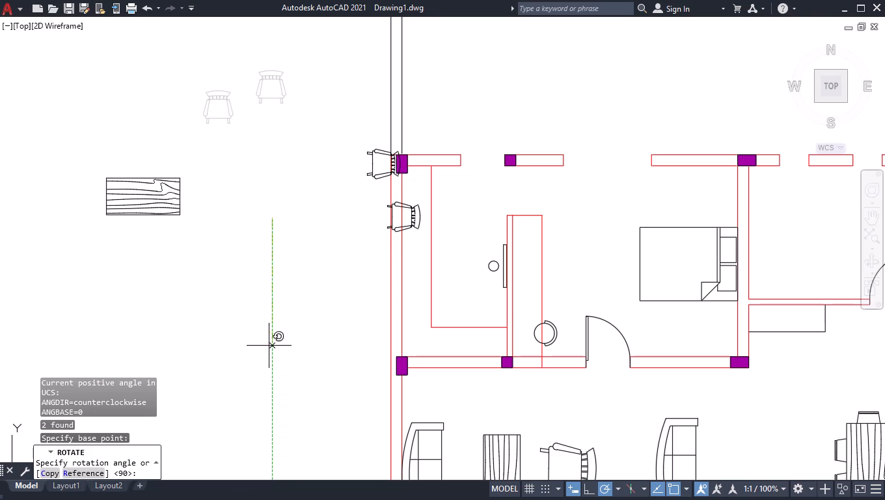
left_click(275, 345)
Move the northern of the two rotated chairs into the hall, east of the second sofa near its north end.
left_click(372, 156)
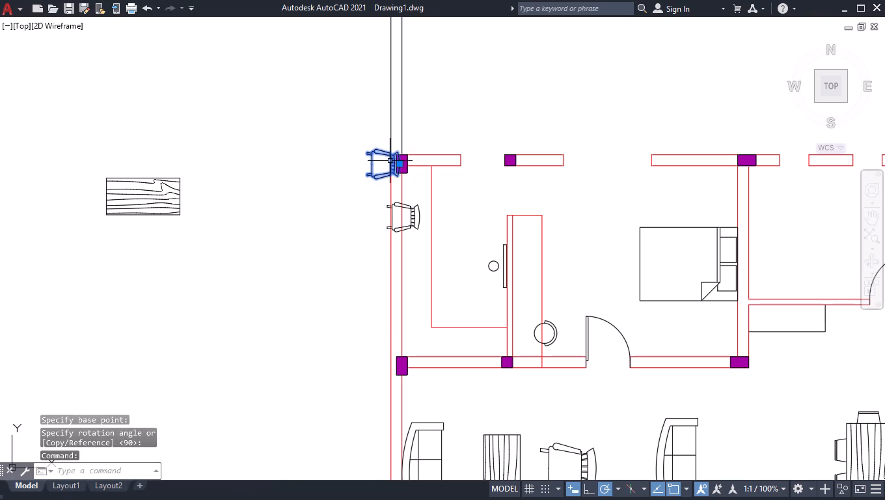
scroll(394, 158, "up", 3)
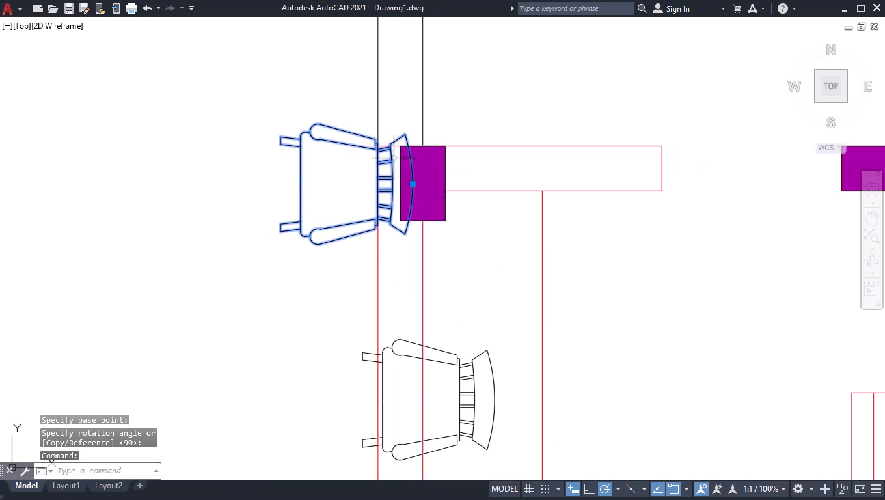
left_click(413, 184)
scroll(467, 241, "down", 3)
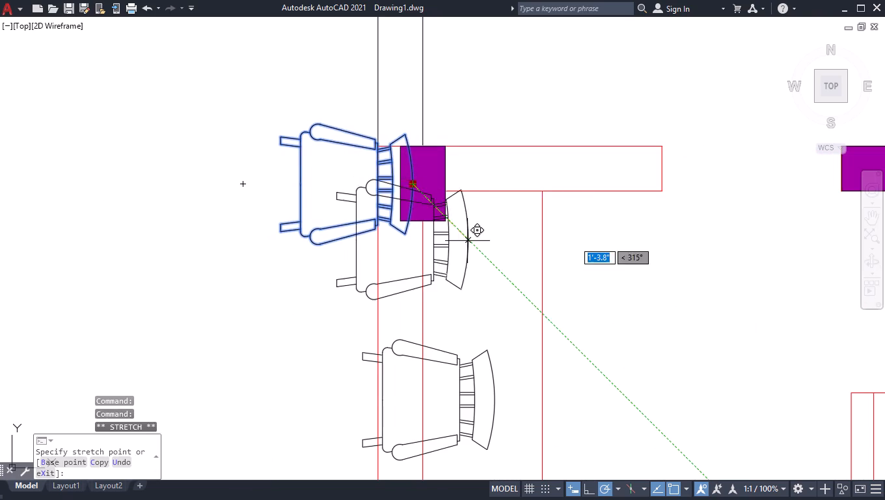
scroll(467, 241, "down", 4)
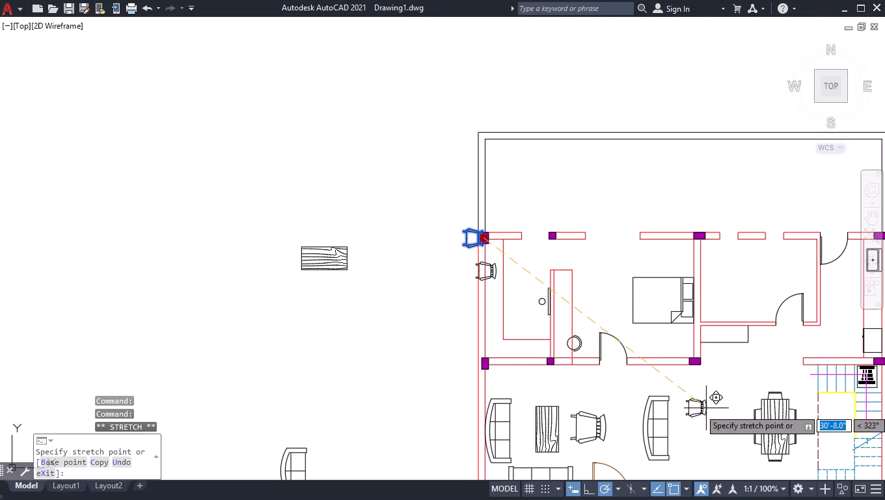
scroll(713, 375, "down", 2)
scroll(748, 430, "up", 3)
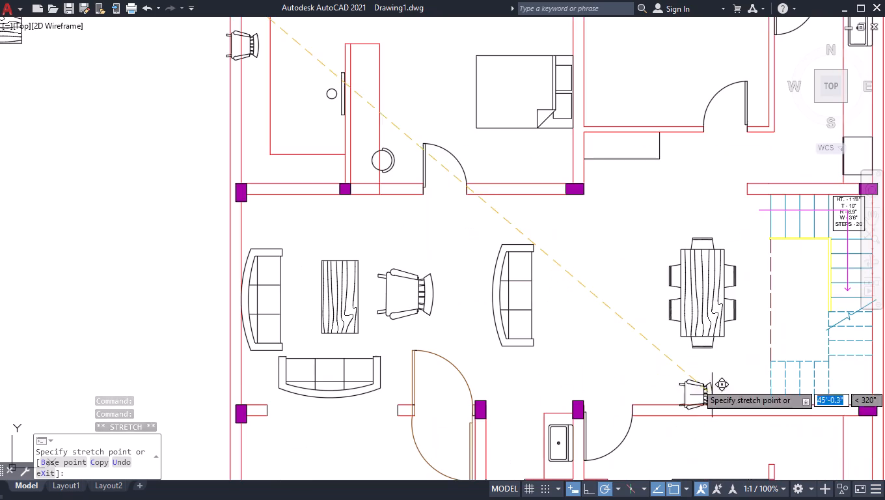
scroll(612, 268, "up", 1)
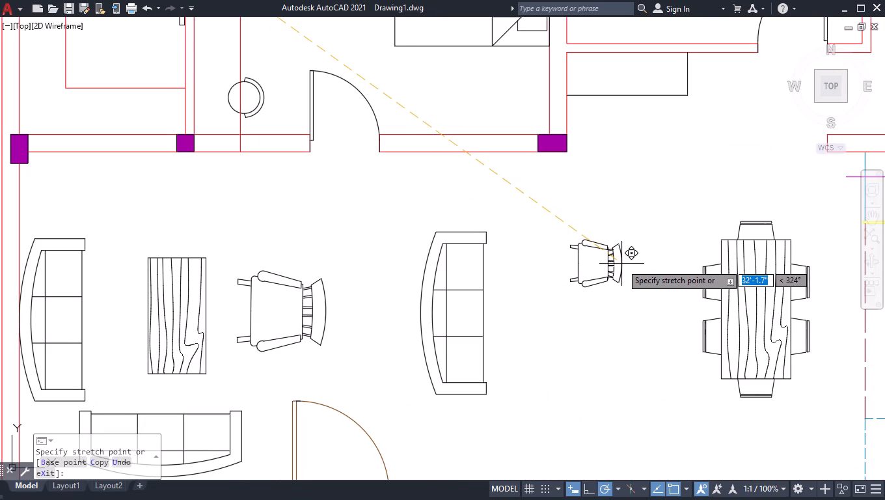
left_click(614, 253)
Move the other rotated chair about 4'-7" directly south of the first one, aligned with it, and clear the selection.
scroll(580, 270, "down", 1)
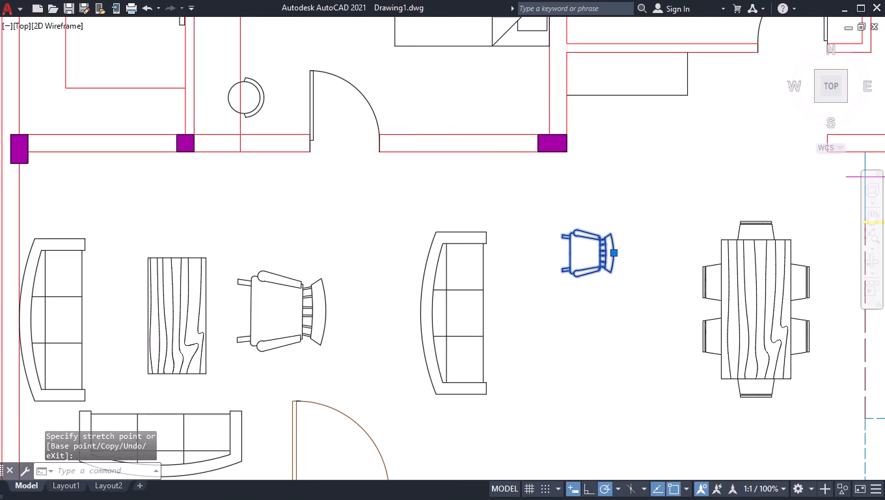
scroll(580, 270, "down", 2)
scroll(446, 181, "up", 2)
left_click(447, 184)
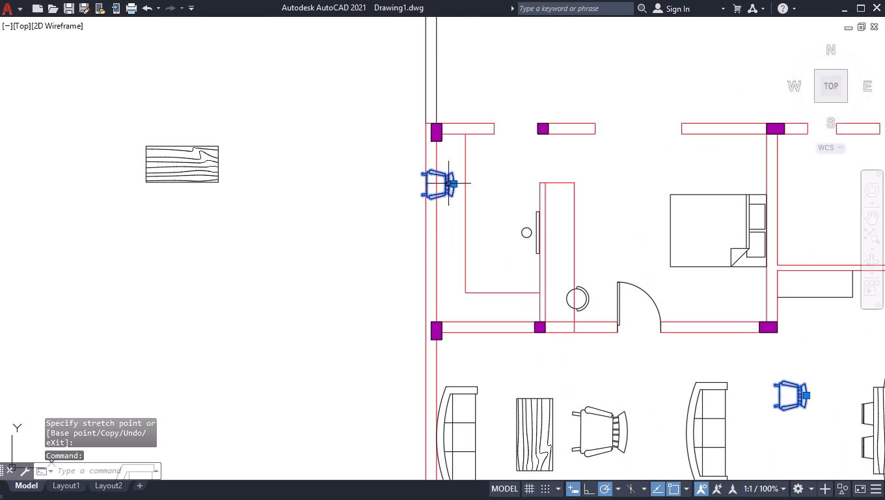
left_click(452, 182)
scroll(554, 285, "down", 1)
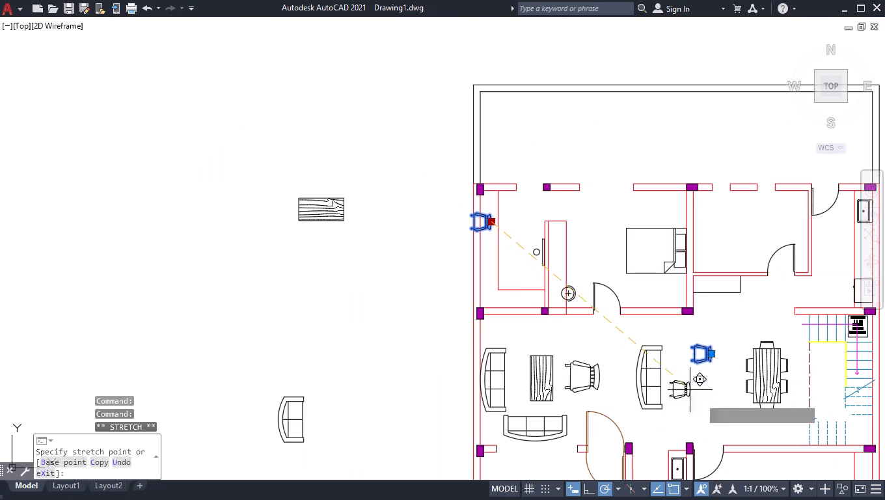
scroll(752, 424, "up", 3)
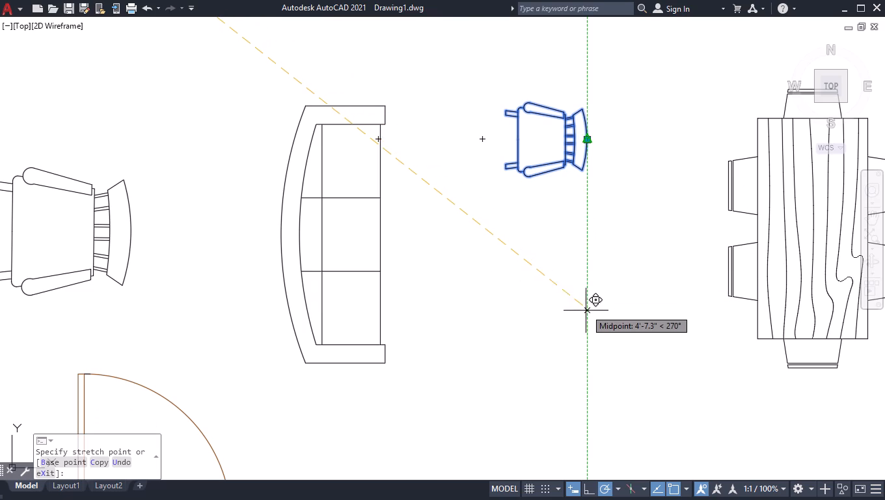
left_click(586, 311)
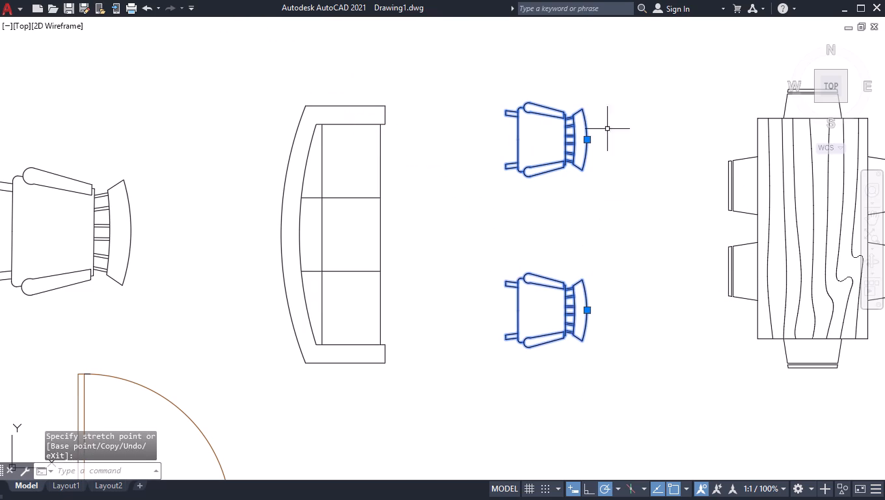
left_click(648, 91, "shift")
left_click(495, 386, "shift")
Copy the living area's wooden coffee table into the gap between the second sofa and the two chairs.
scroll(517, 394, "down", 1)
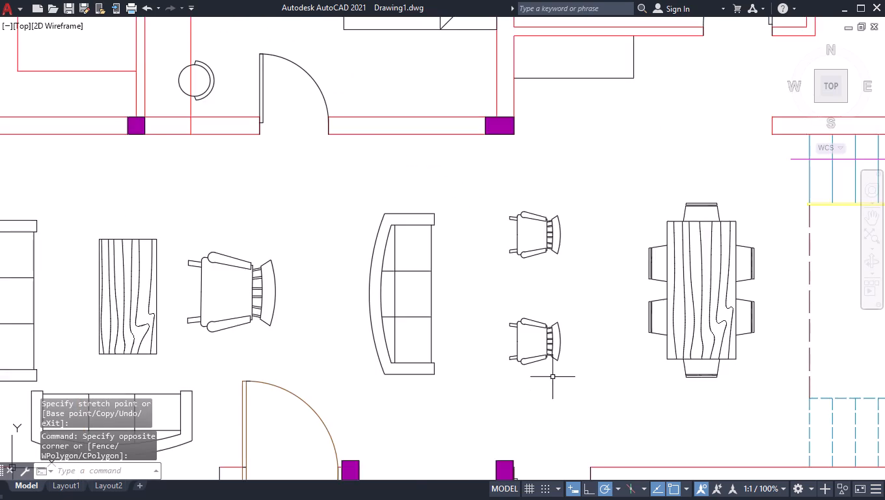
scroll(553, 376, "down", 2)
left_click(196, 150)
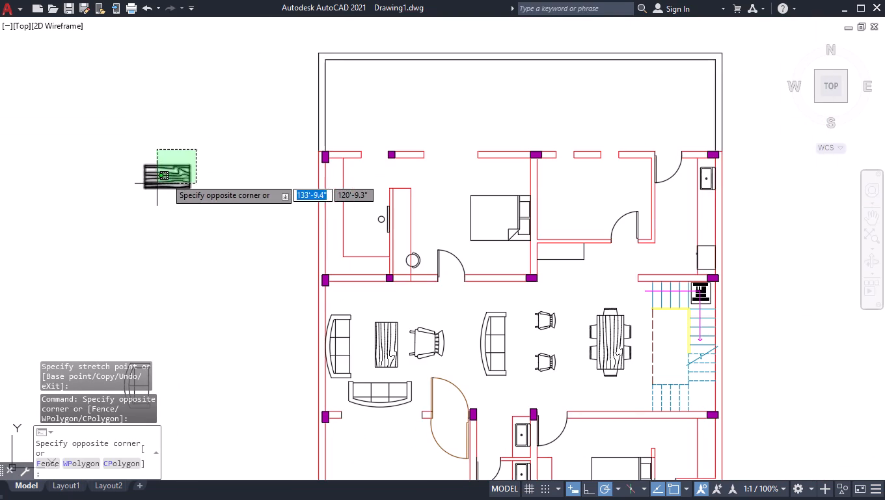
left_click(253, 89)
left_click(385, 352)
type("CO")
key("Return")
left_click(382, 342)
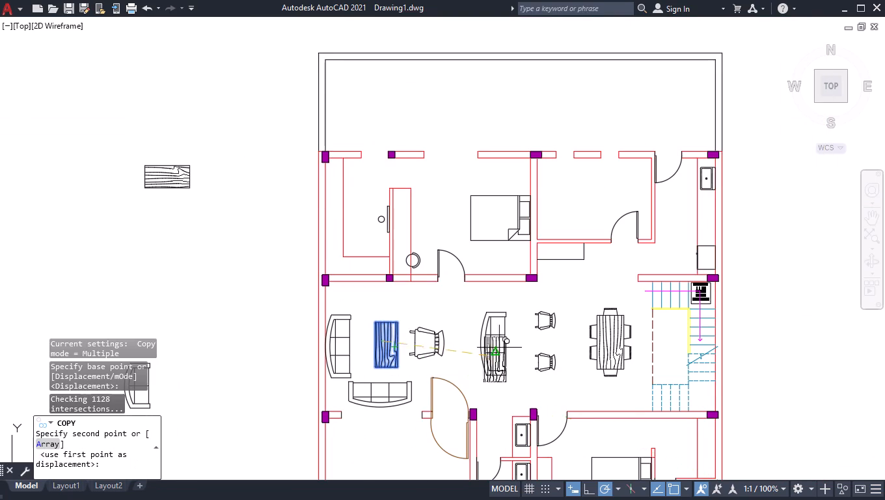
scroll(526, 370, "up", 3)
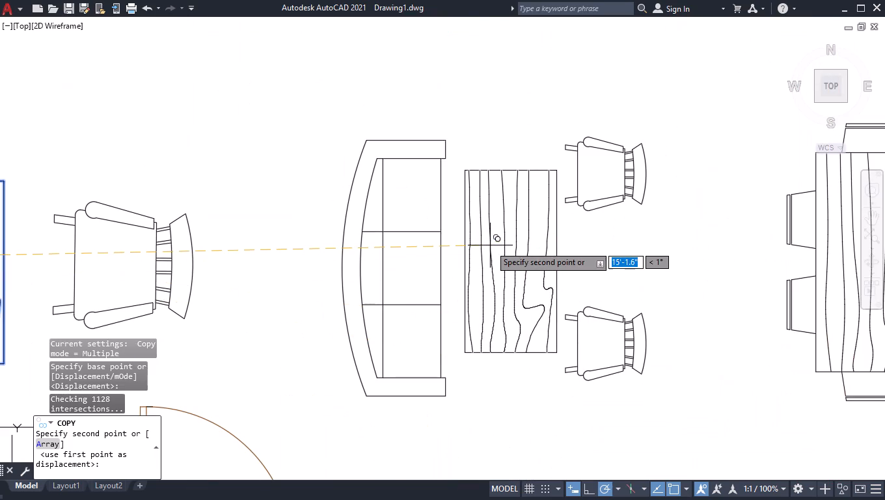
left_click(490, 245)
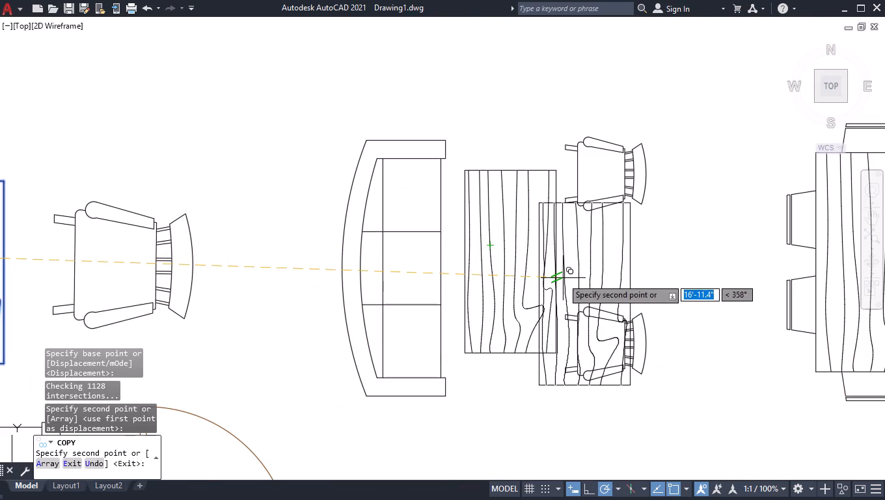
key("Return")
Shift the second sofa slightly west, away from the copied coffee table, and clear the selection.
scroll(549, 238, "down", 1)
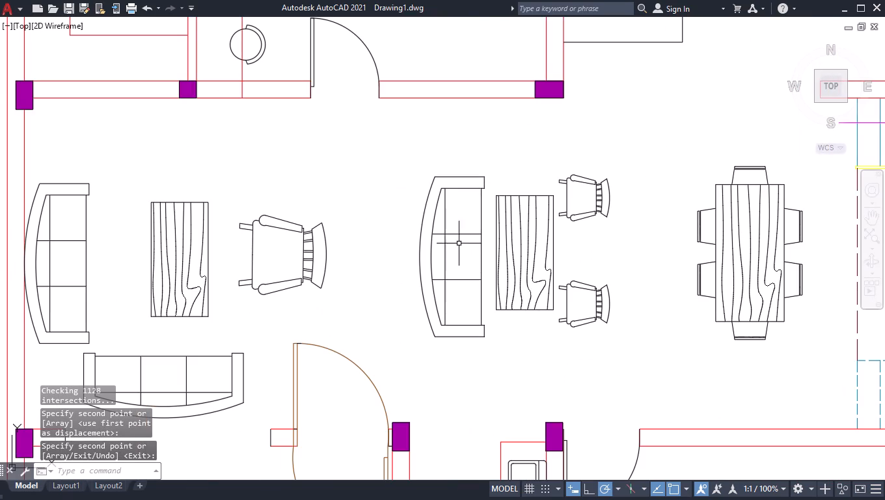
left_click(454, 234)
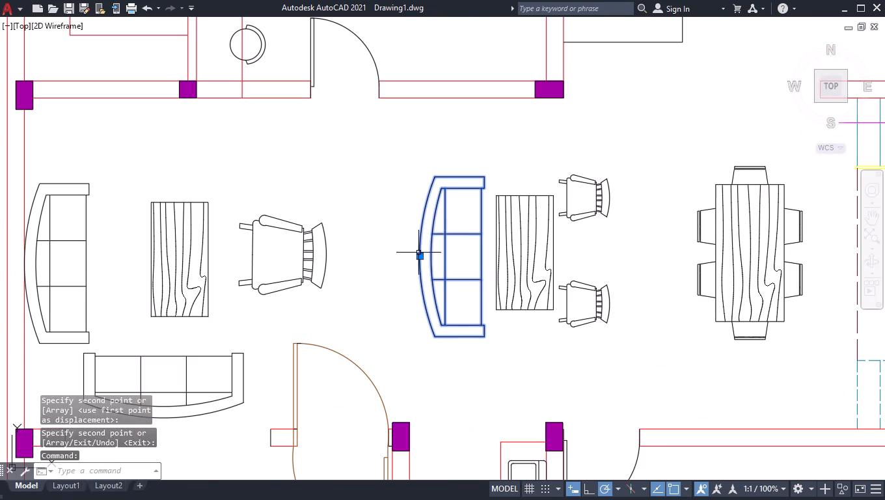
left_click(418, 254)
left_click(407, 255)
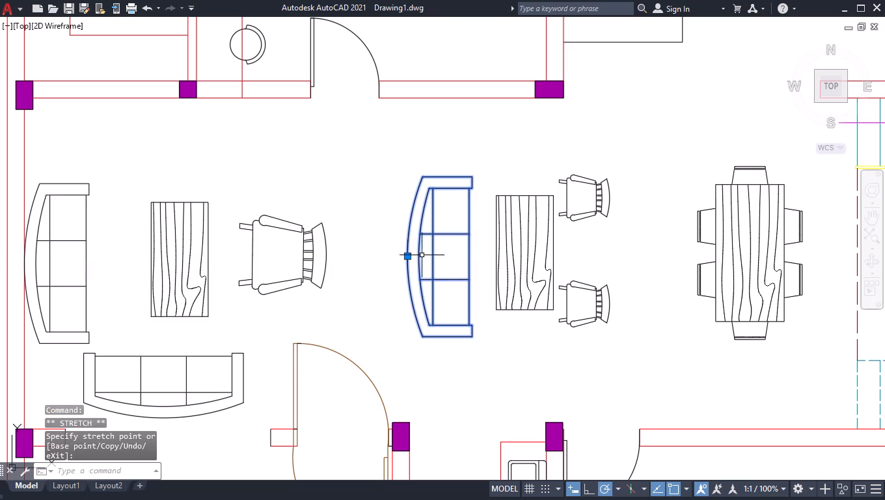
left_click(498, 178, "shift")
left_click(374, 215, "shift")
scroll(405, 201, "down", 5)
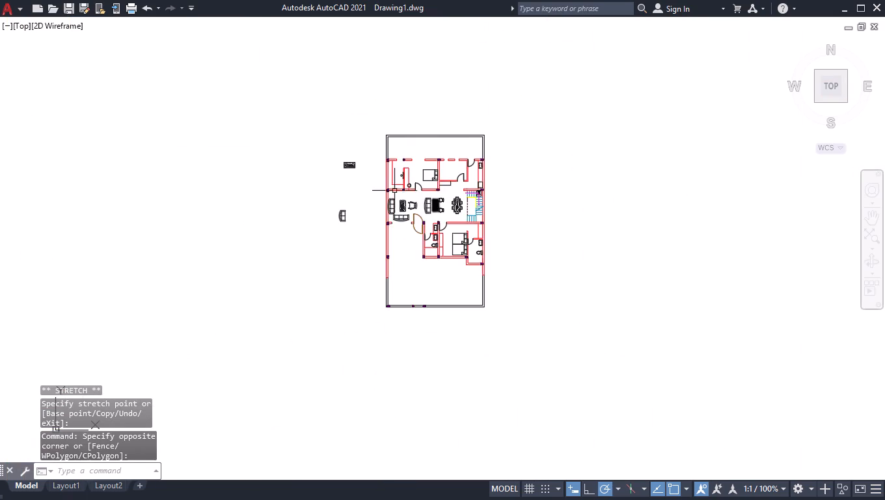
Delete the leftover wooden table and small sofa lying outside the house, west of the plan.
scroll(349, 201, "up", 3)
left_click(381, 54)
left_click(291, 286)
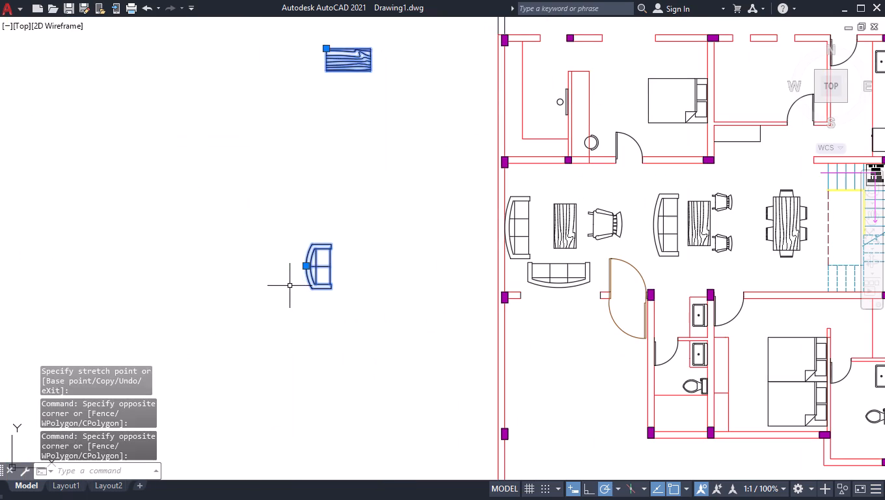
key("Delete")
Set the counters, wardrobes, stool, beds, three northern doors, sofas, chairs, coffee tables and dining set to index colour 30, and clear the selection.
scroll(285, 281, "down", 1)
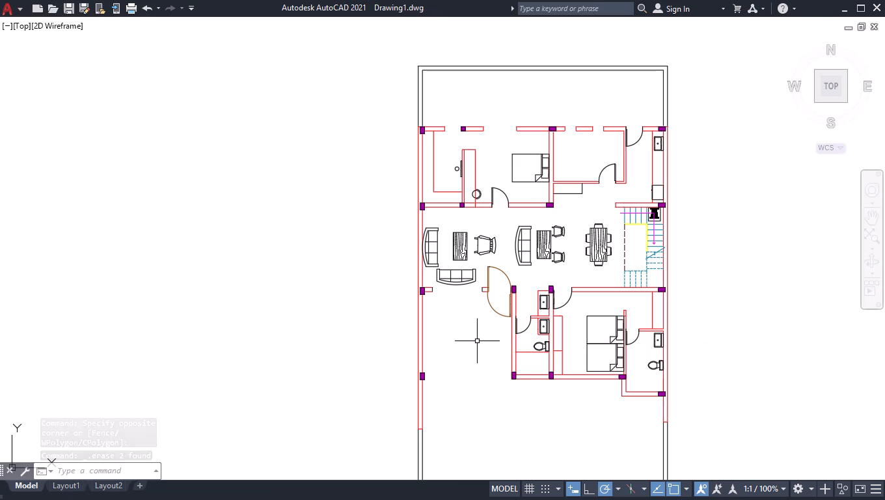
left_click(447, 158)
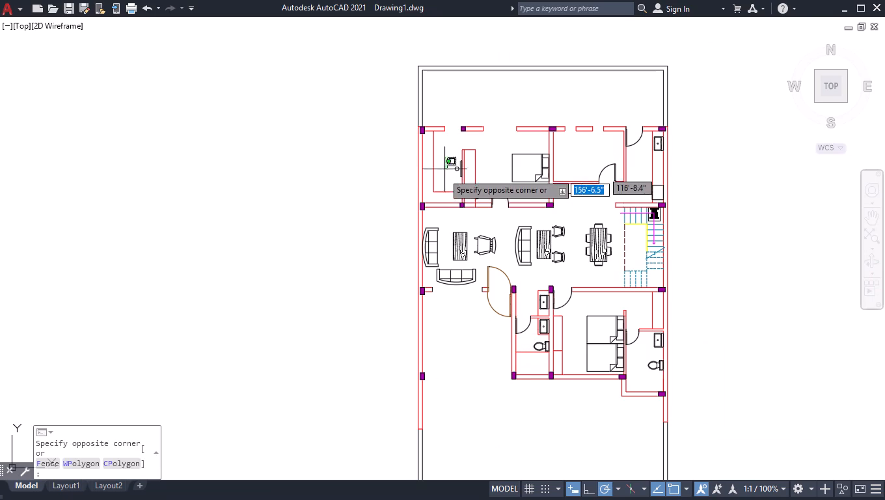
left_click(431, 195)
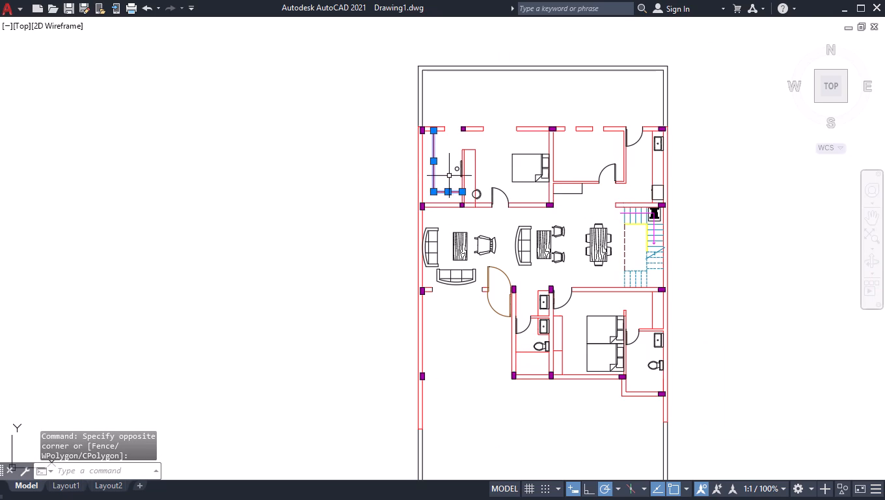
scroll(490, 194, "up", 2)
left_click(478, 158)
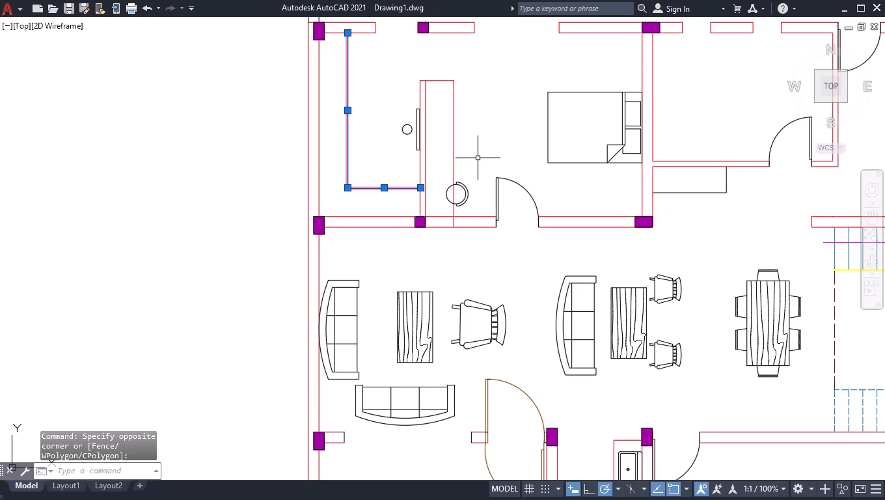
left_click(439, 206)
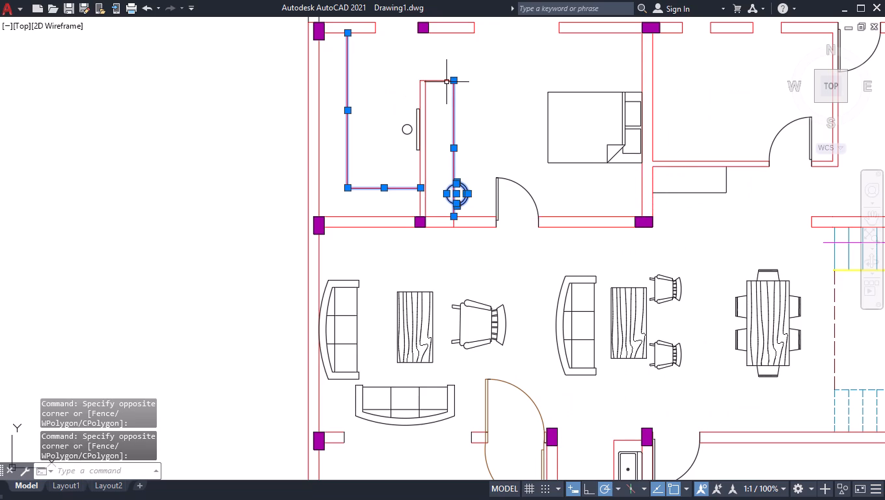
left_click(447, 82)
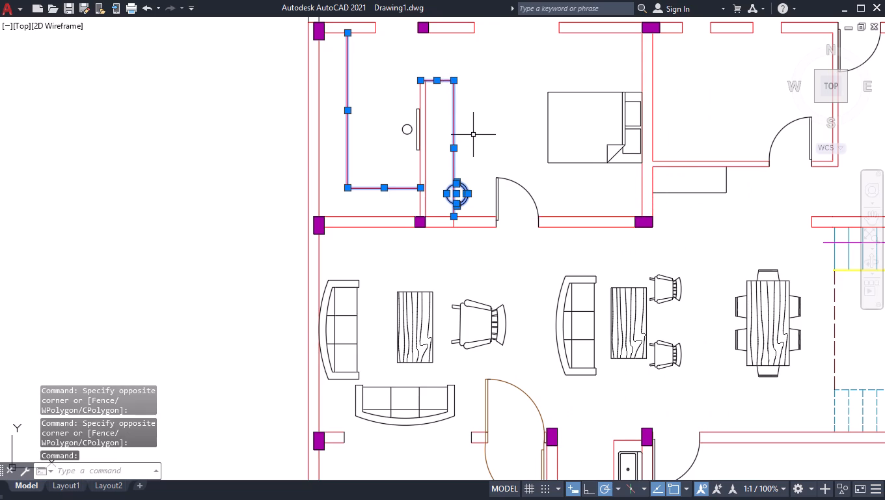
left_click(552, 133)
left_click(497, 192)
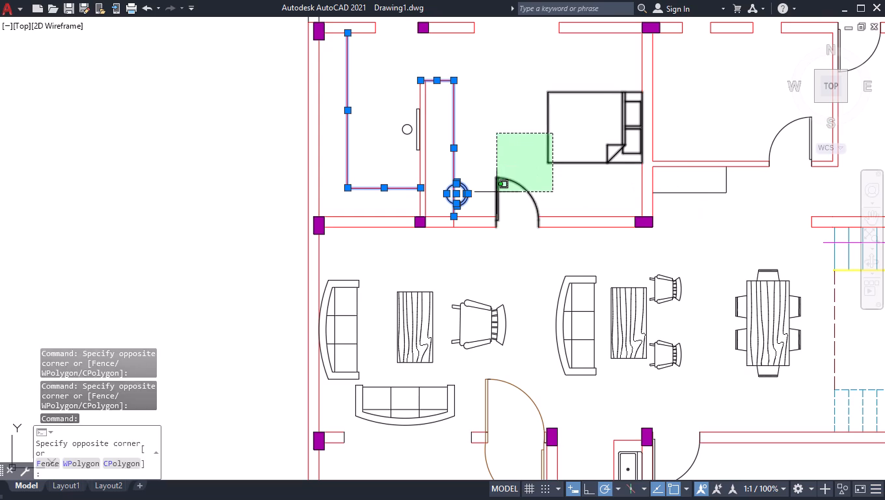
scroll(735, 158, "down", 2)
scroll(757, 150, "up", 2)
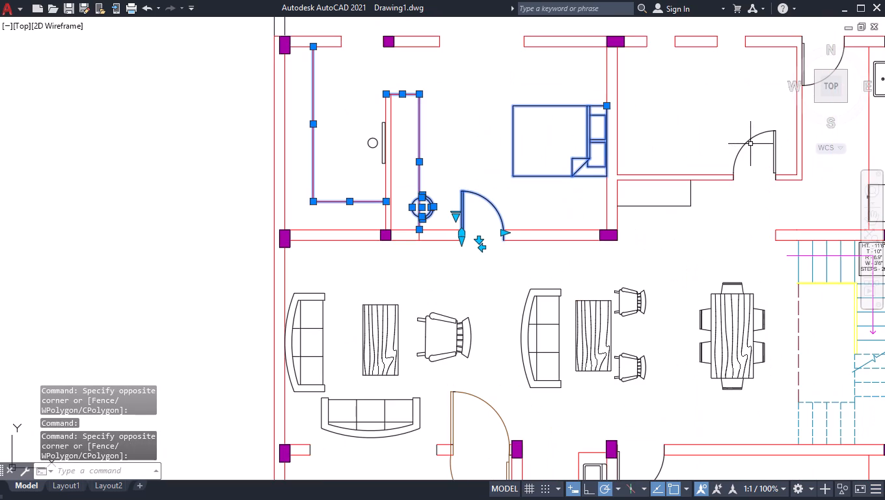
left_click(750, 141)
left_click(690, 198)
left_click(664, 213)
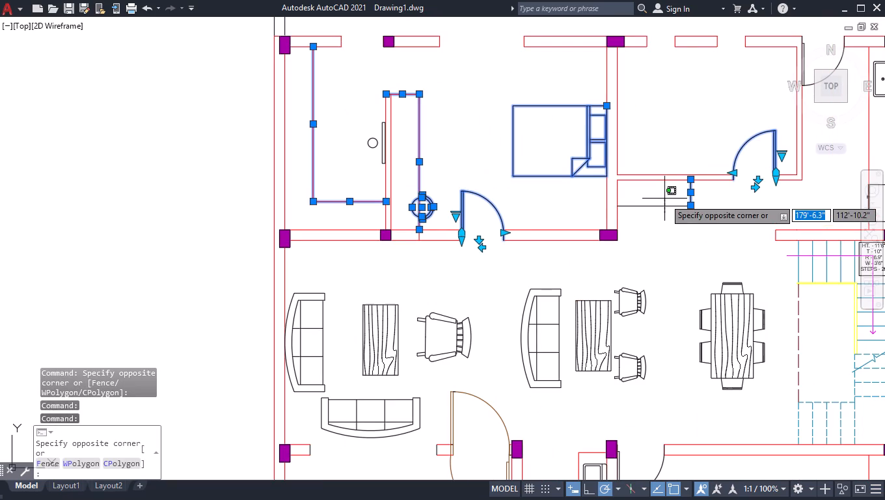
left_click(638, 201)
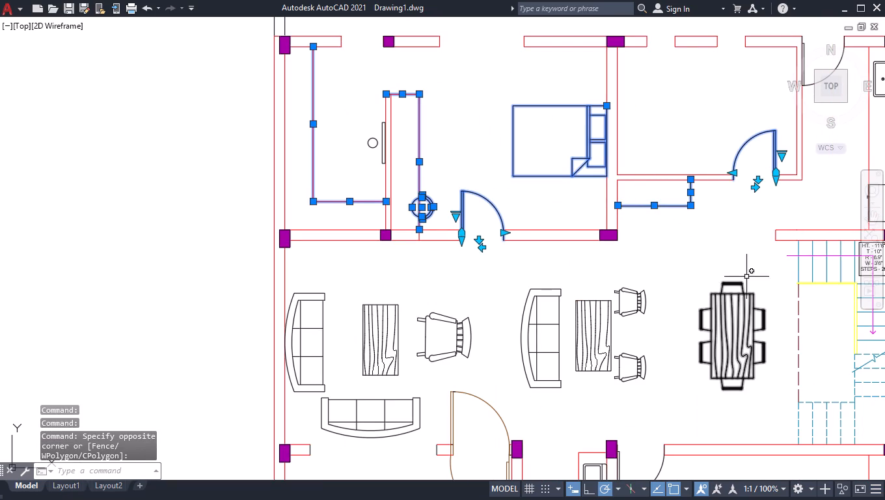
left_click(747, 276)
left_click(301, 355)
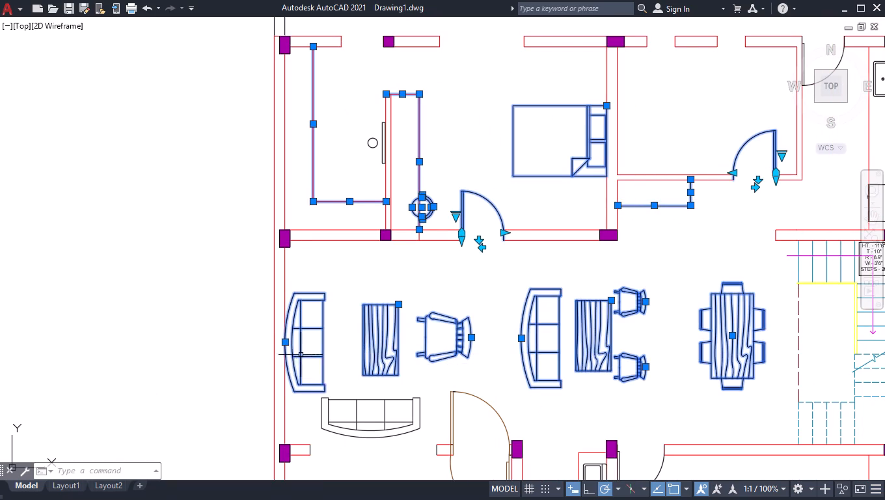
left_click(398, 392)
left_click(379, 401)
scroll(655, 318, "down", 1)
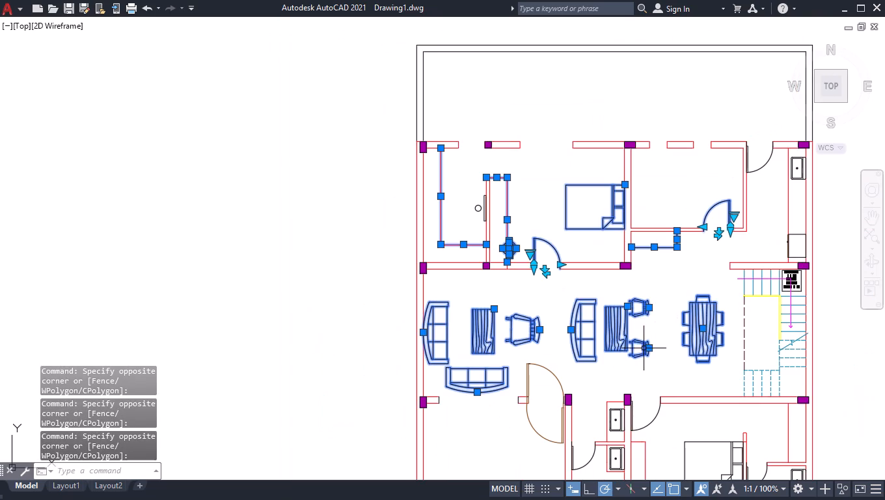
left_click(754, 169)
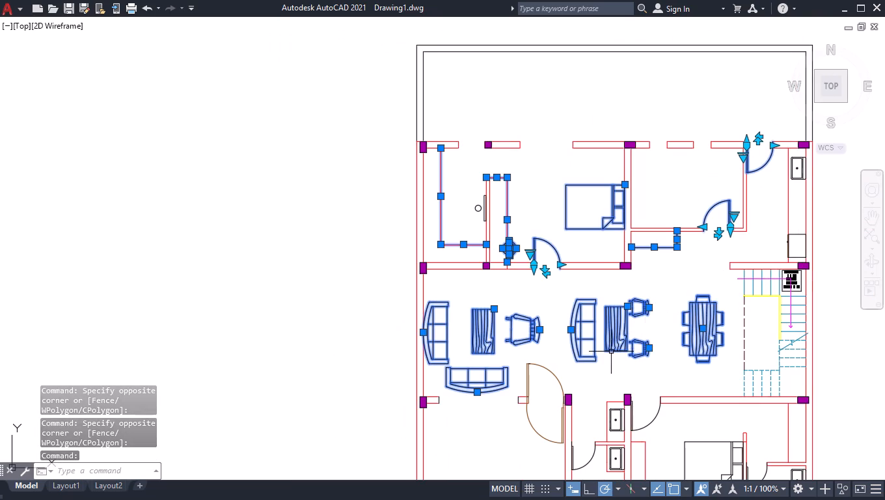
scroll(611, 352, "down", 2)
scroll(660, 460, "up", 3)
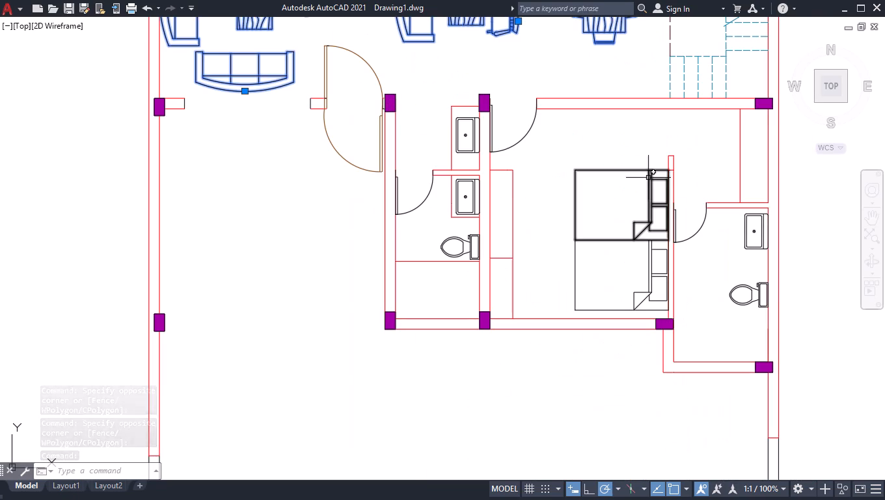
left_click(648, 178)
left_click(610, 260)
left_click(560, 275)
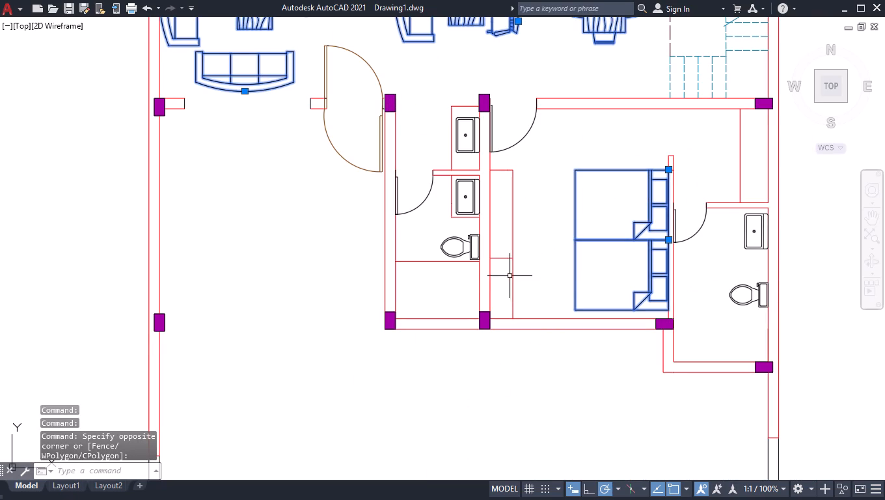
left_click(533, 162)
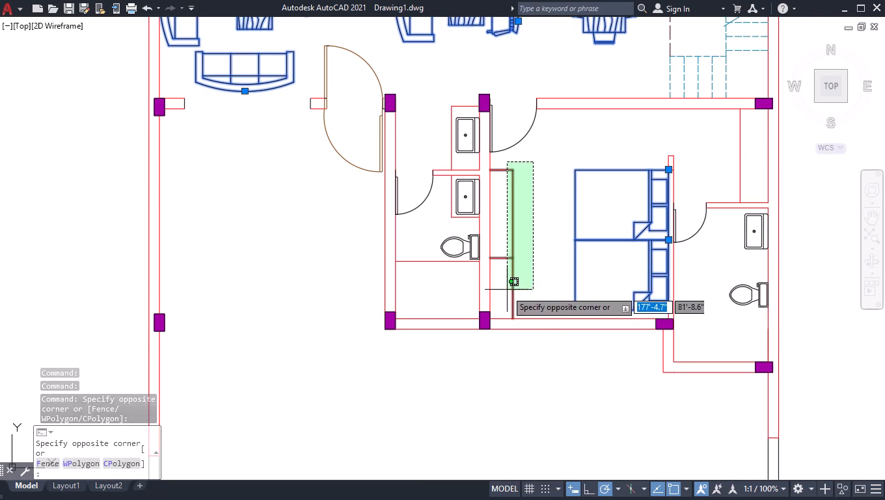
left_click(506, 292)
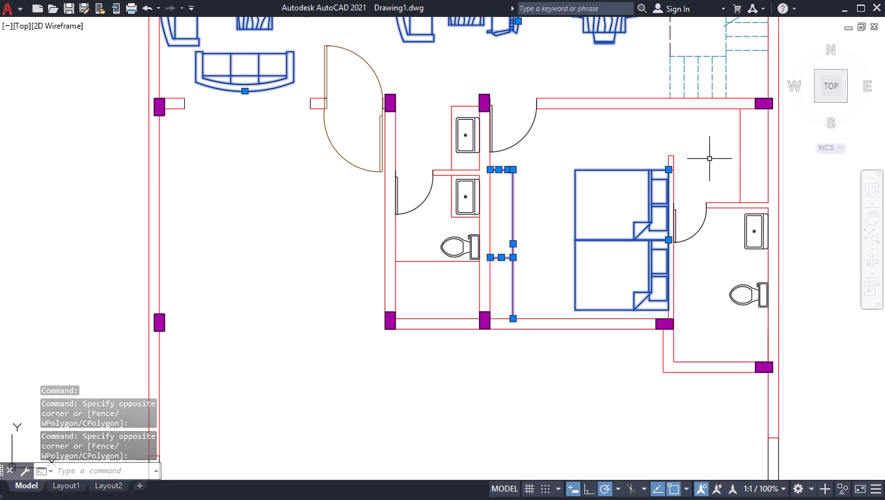
left_click(741, 150)
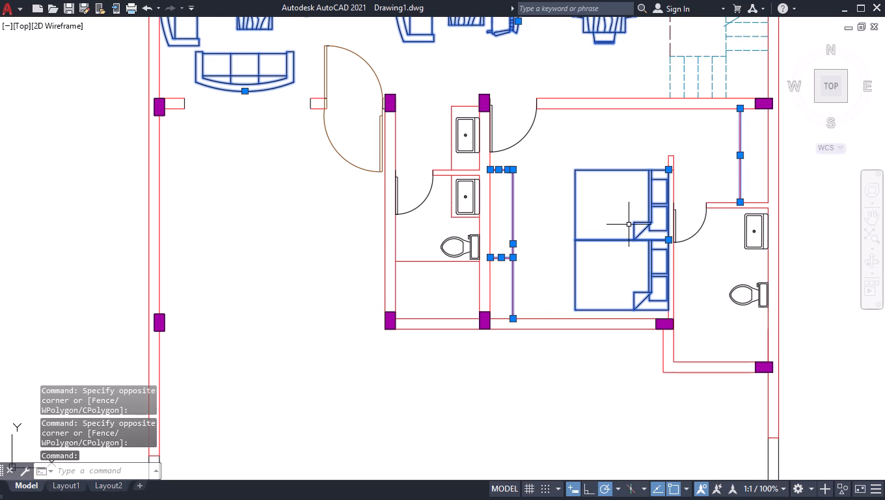
key("ctrl+1")
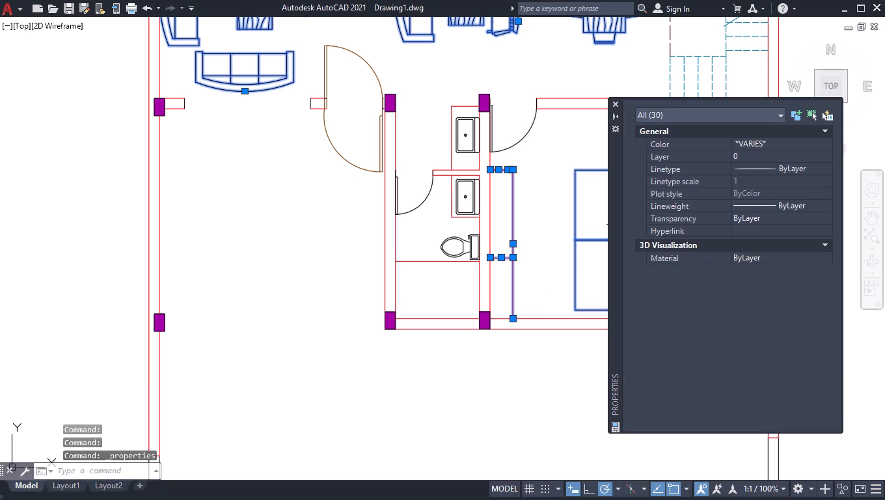
double_click(791, 145)
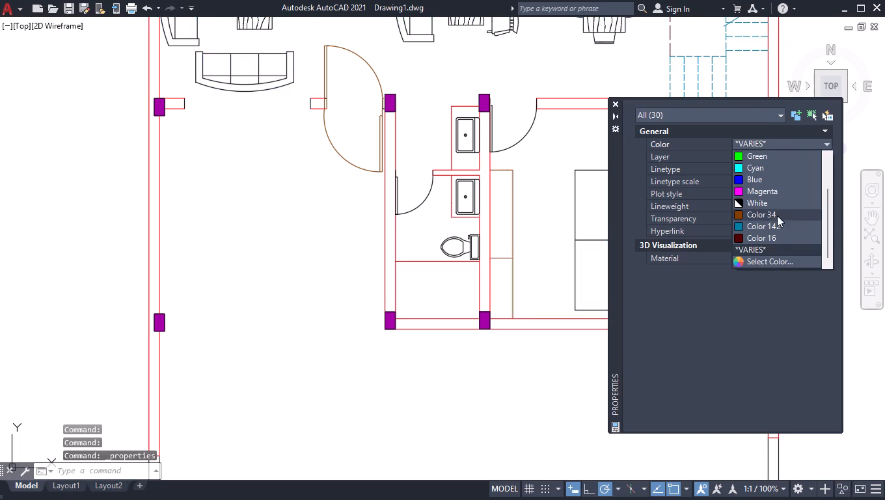
left_click(765, 258)
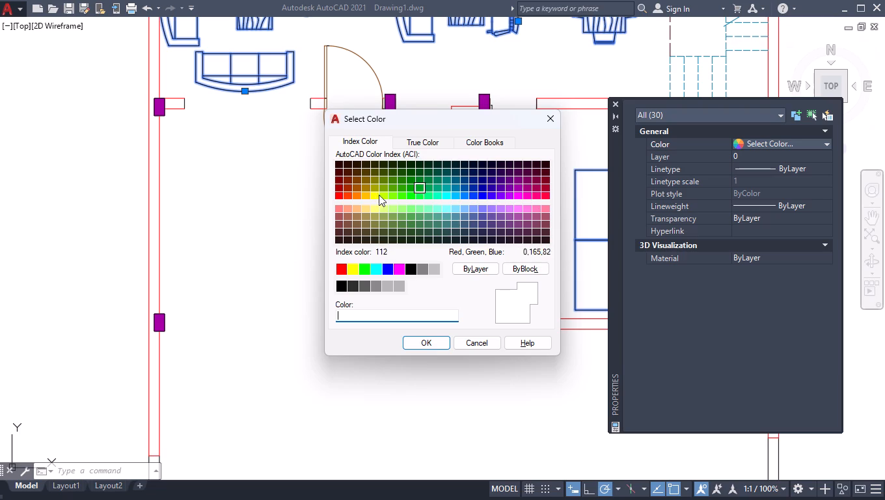
left_click(352, 195)
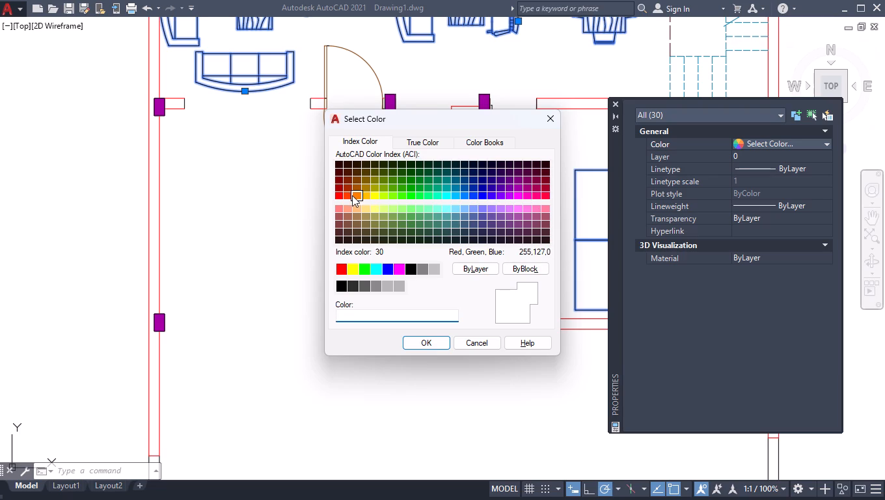
left_click(420, 339)
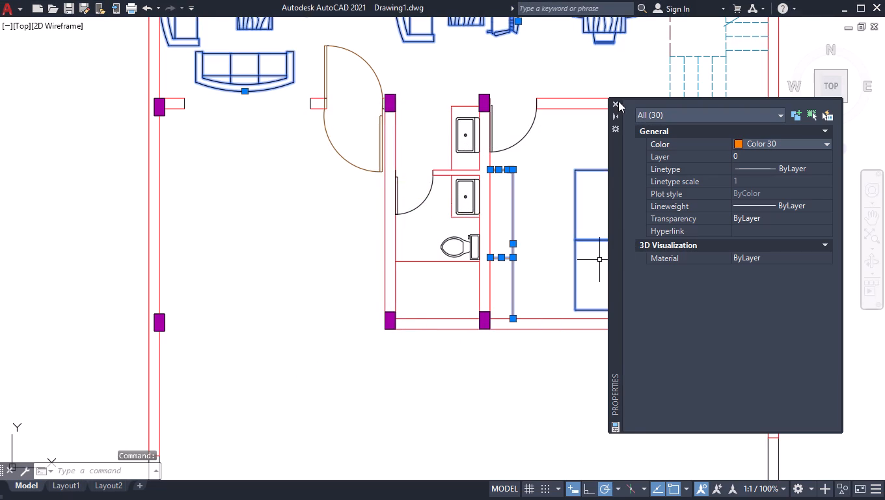
left_click(618, 101)
scroll(658, 174, "down", 4)
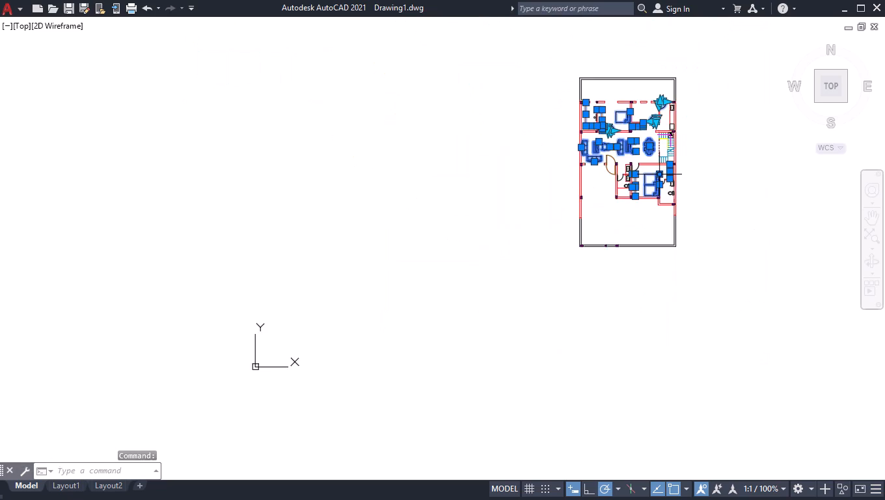
scroll(659, 173, "down", 2)
left_click(700, 124, "shift")
left_click(575, 224, "shift")
Set the colour of the queen bed in the northern bedroom to Green and clear the selection.
scroll(670, 164, "up", 3)
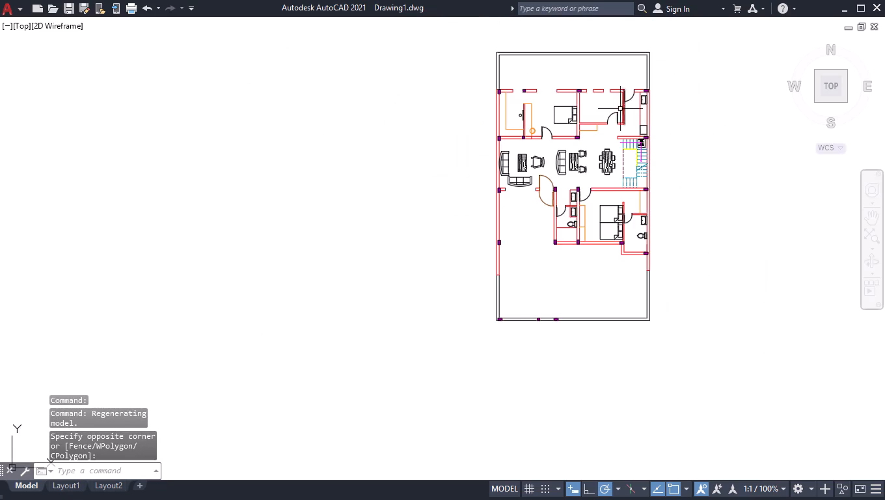
scroll(606, 113, "up", 2)
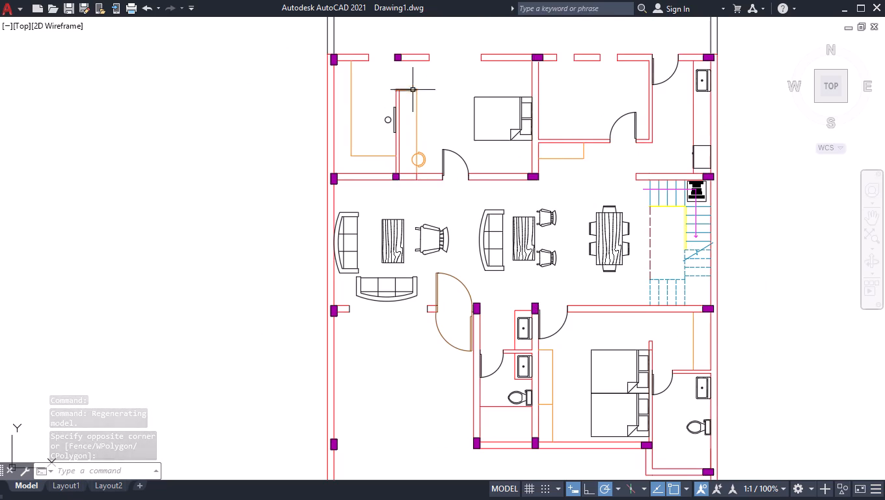
left_click_drag(491, 90, 484, 97)
left_click(456, 124)
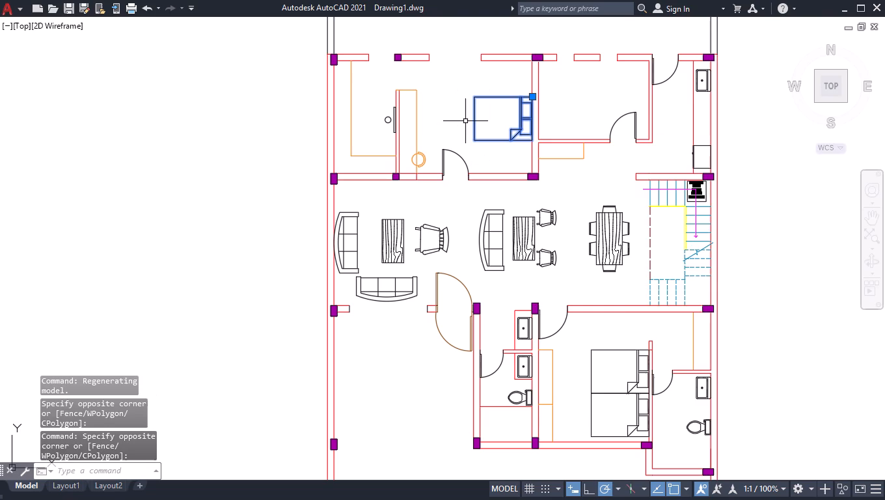
key("ctrl+1")
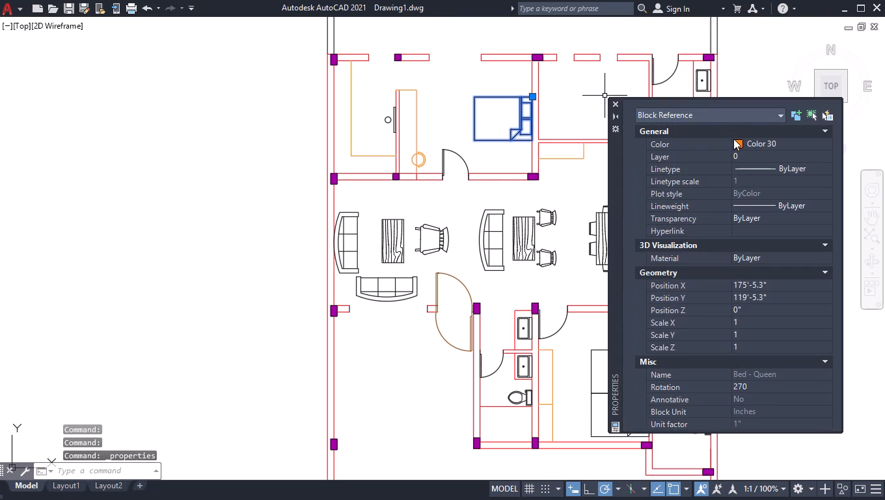
left_click(735, 141)
left_click(735, 141)
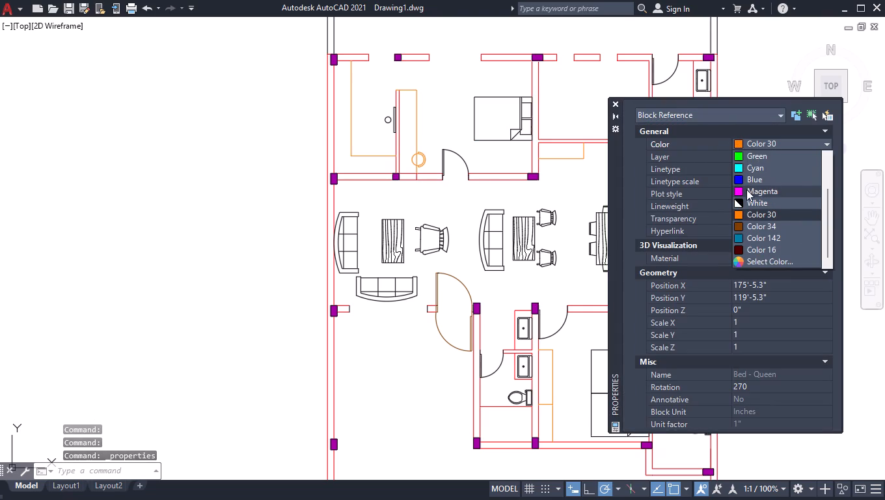
left_click(746, 160)
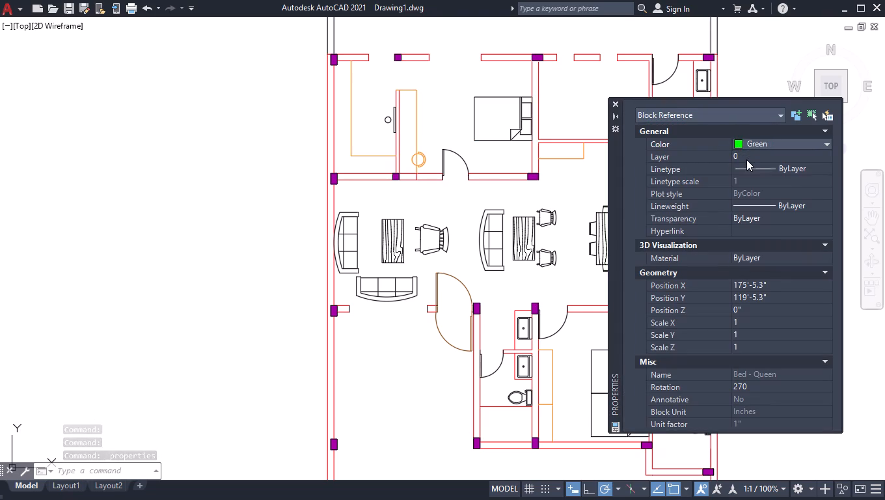
left_click(614, 103)
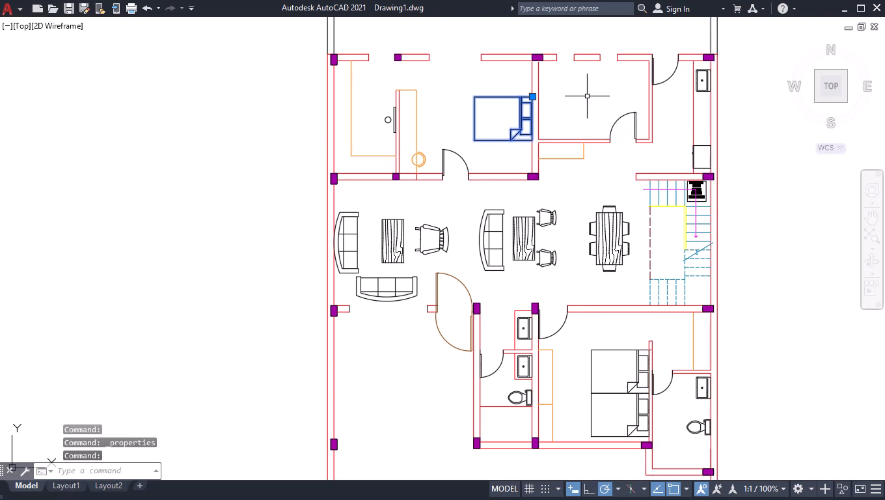
left_click(586, 94, "shift")
left_click(504, 135, "shift")
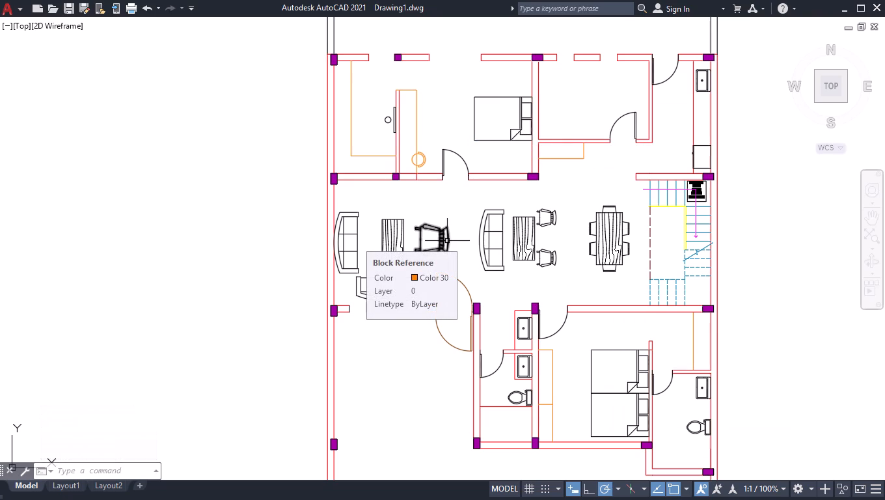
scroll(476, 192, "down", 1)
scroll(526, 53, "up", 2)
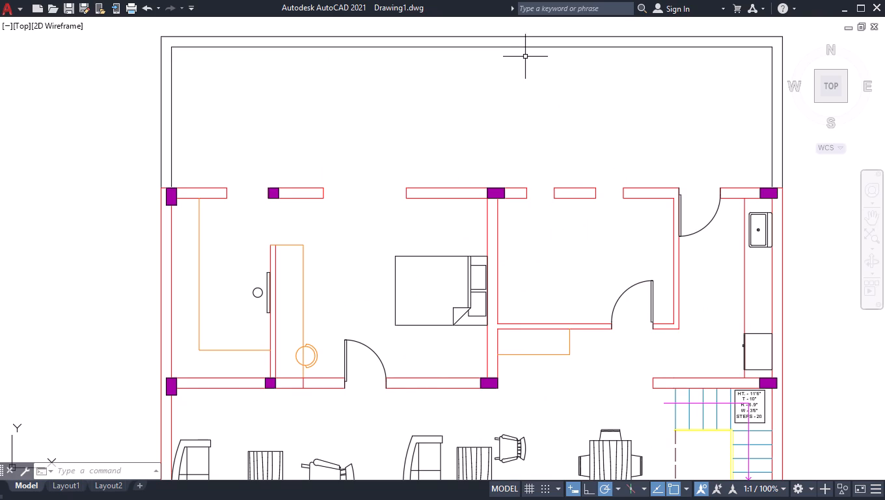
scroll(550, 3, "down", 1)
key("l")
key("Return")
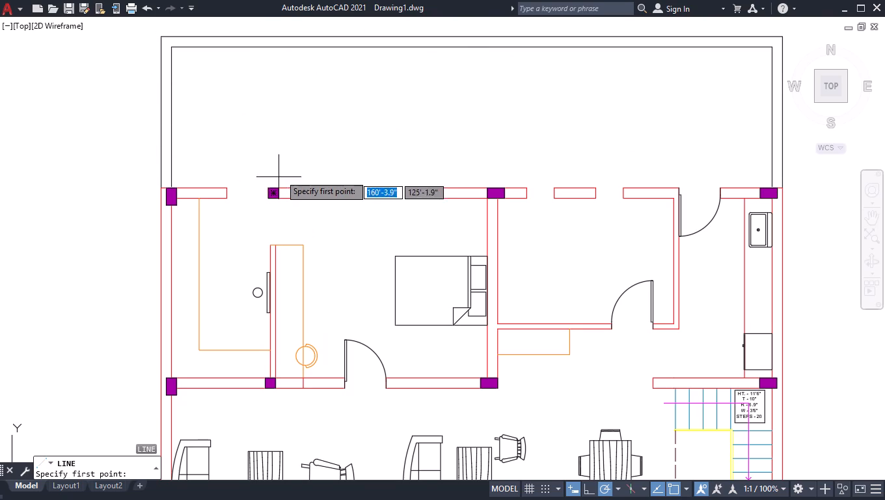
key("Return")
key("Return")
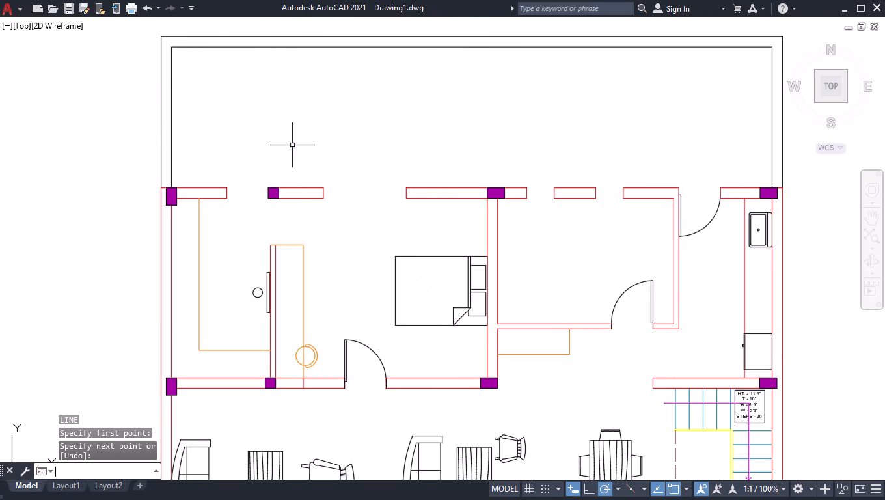
Move the small column on the northern wall, both its purple fill and outline, about 9.7 inches east along its wall piece.
scroll(267, 177, "up", 2)
scroll(299, 233, "up", 3)
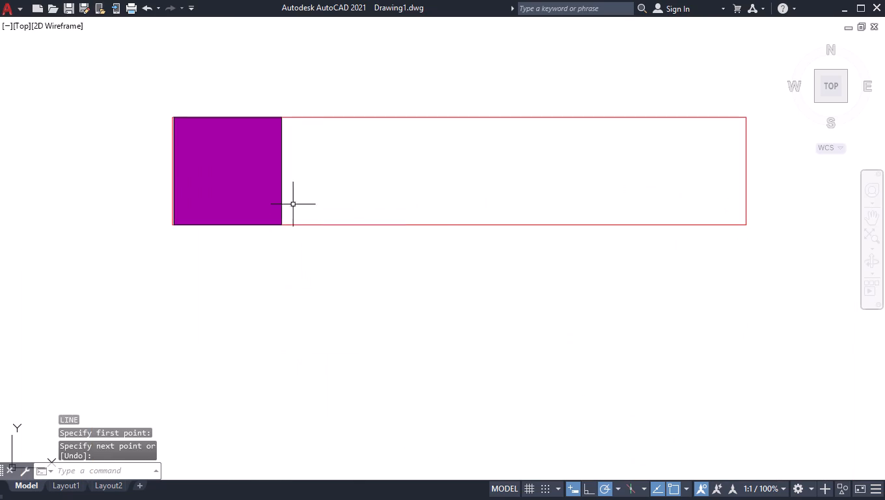
left_click(291, 188)
left_click(237, 207)
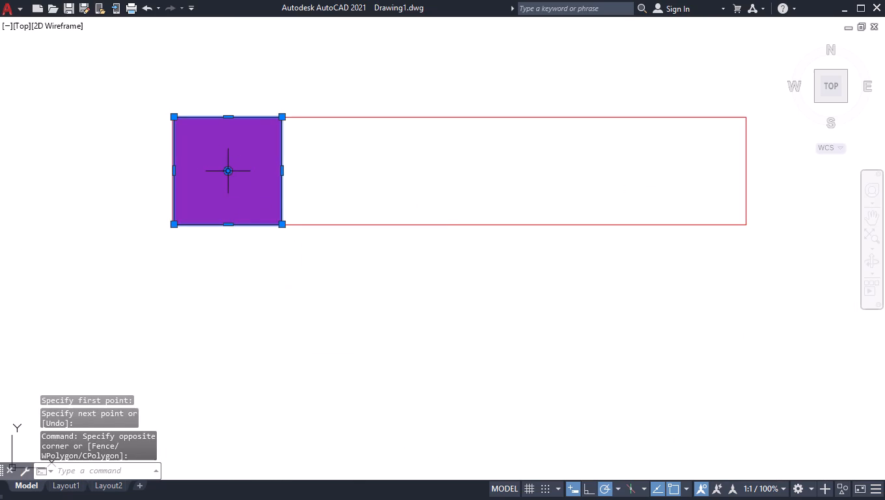
left_click(228, 173)
left_click(343, 174)
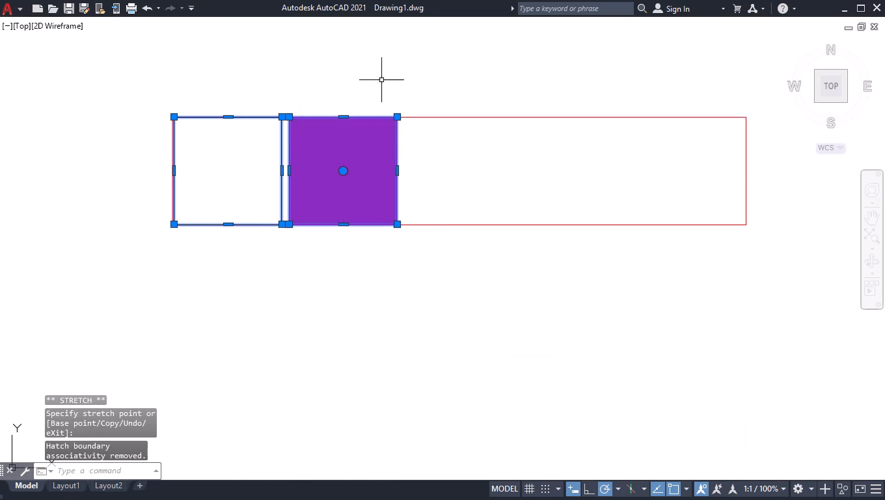
left_click(418, 72, "shift")
left_click(208, 199, "shift")
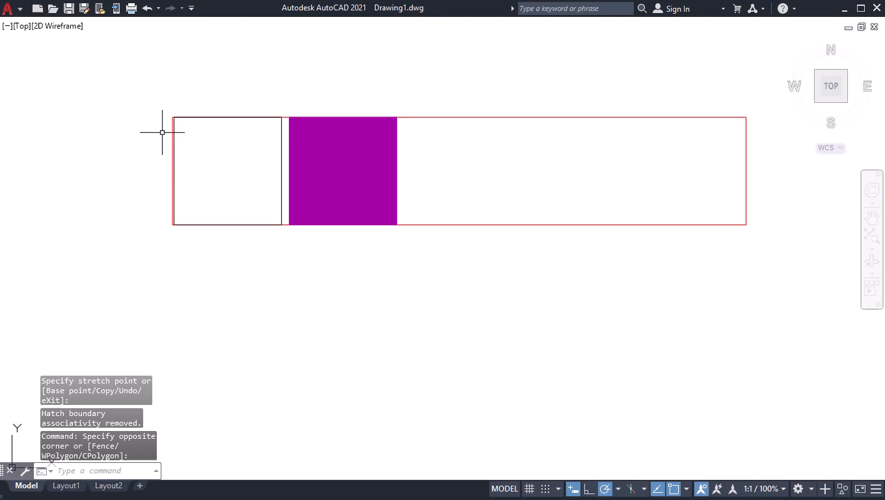
left_click(281, 154)
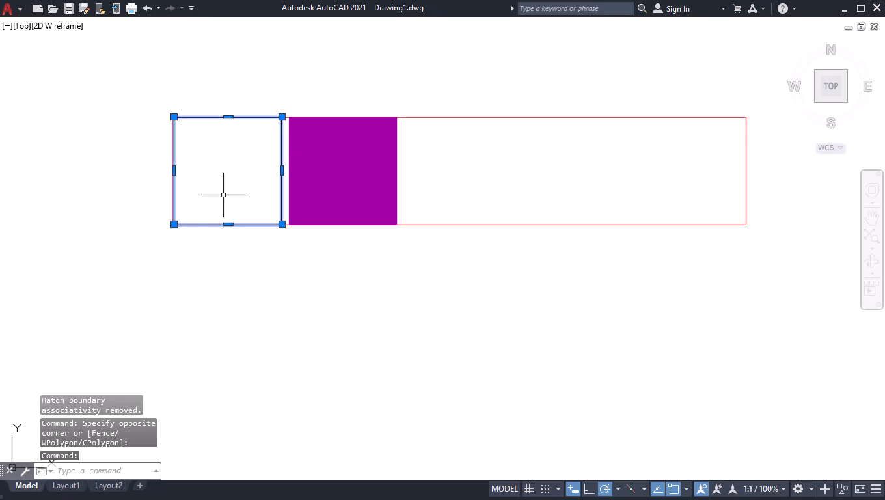
type("MOV")
key("Return")
left_click(280, 225)
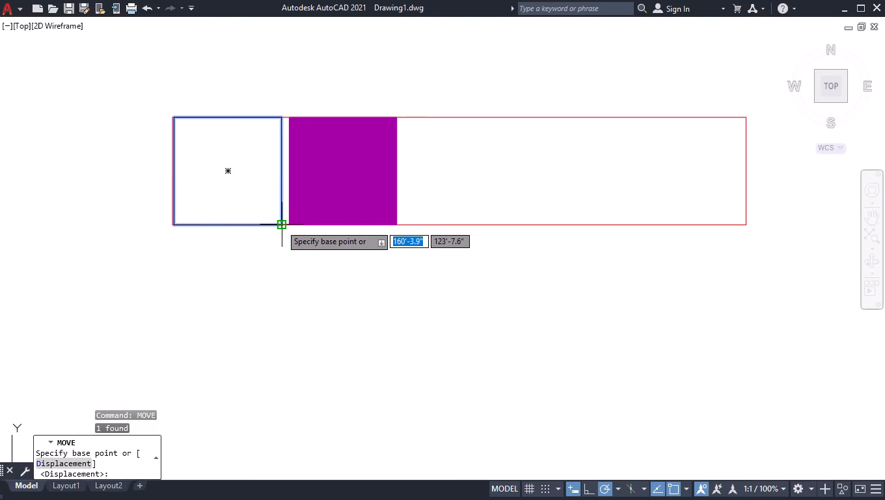
left_click(398, 225)
Draw a line about 4'-4" north from the moved column's northwest corner, continuing 5'6" east.
scroll(515, 104, "down", 2)
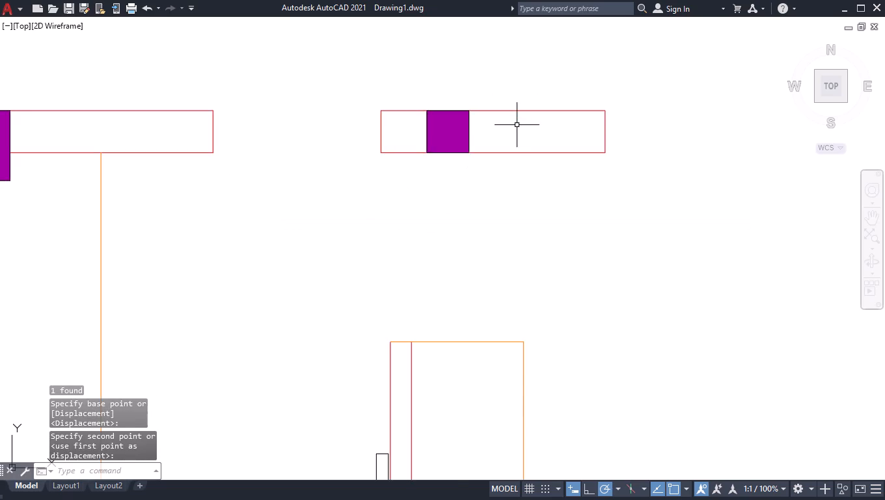
scroll(517, 125, "down", 5)
scroll(670, 25, "up", 2)
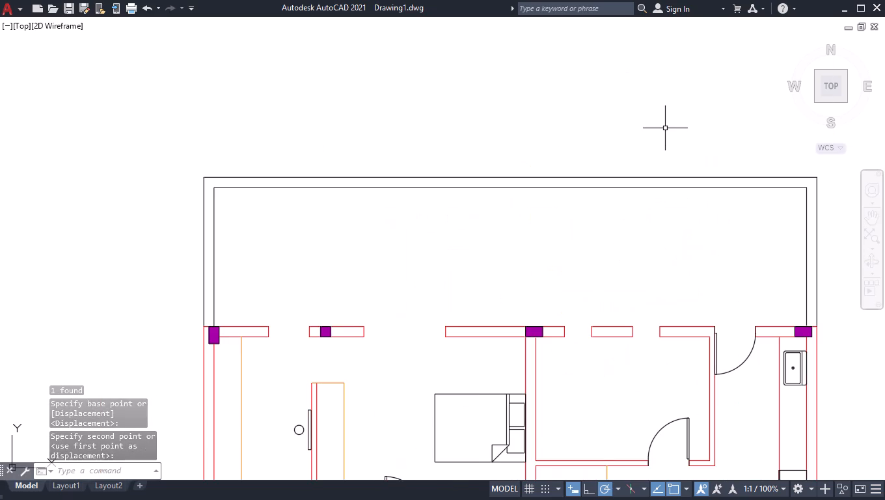
key("l")
key("Return")
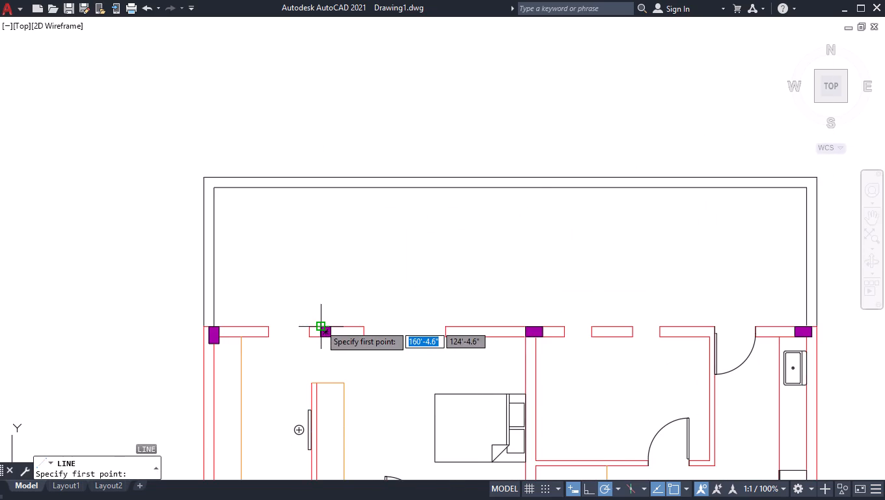
left_click(320, 325)
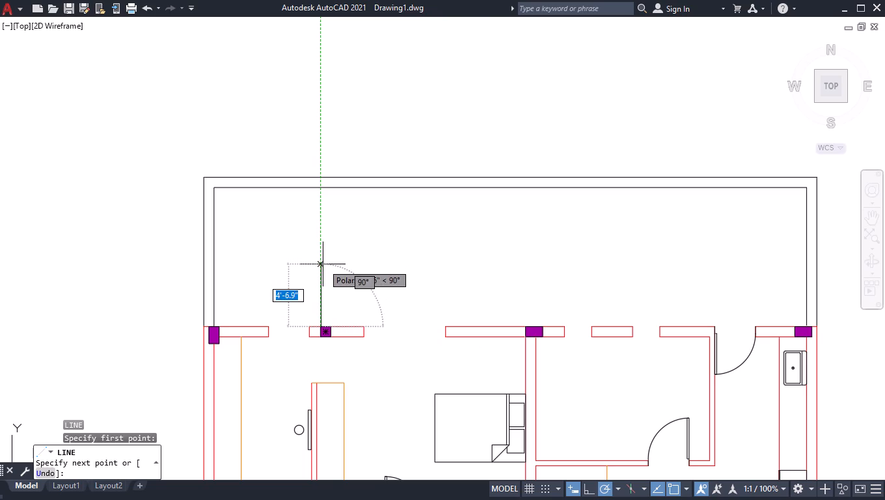
left_click(323, 268)
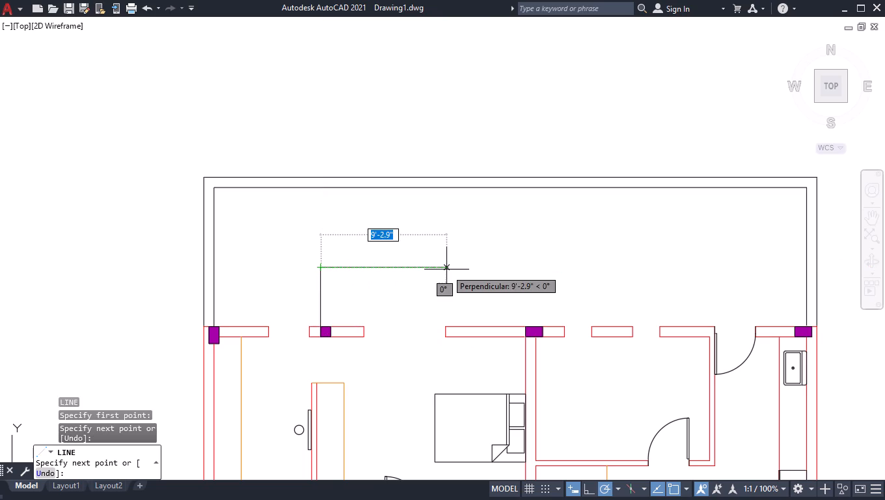
type("5'6")
key("Return")
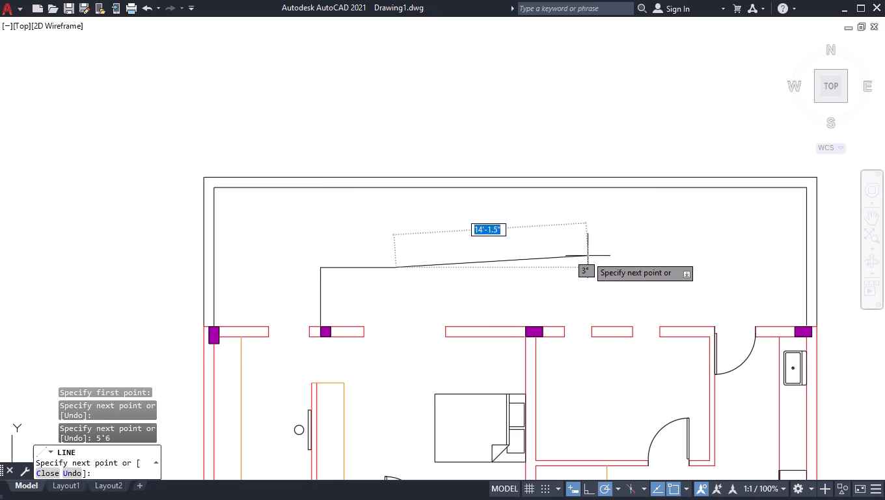
key("space")
Continue the outline east until level with the middle of the next column, ending with a line about 4'-4" south to its top edge.
key("space")
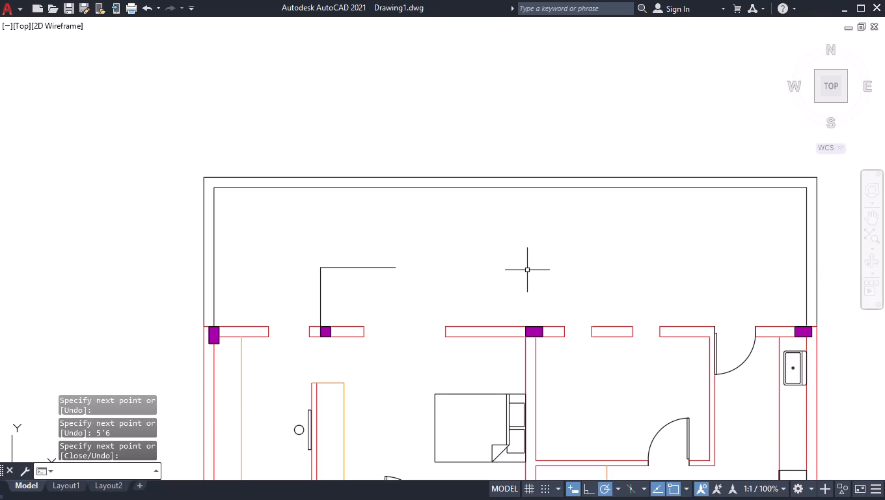
left_click(392, 264)
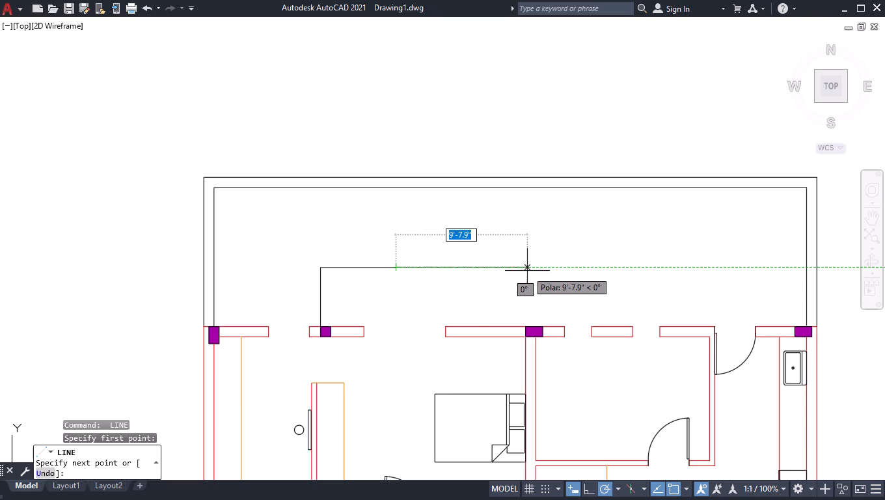
scroll(543, 335, "up", 3)
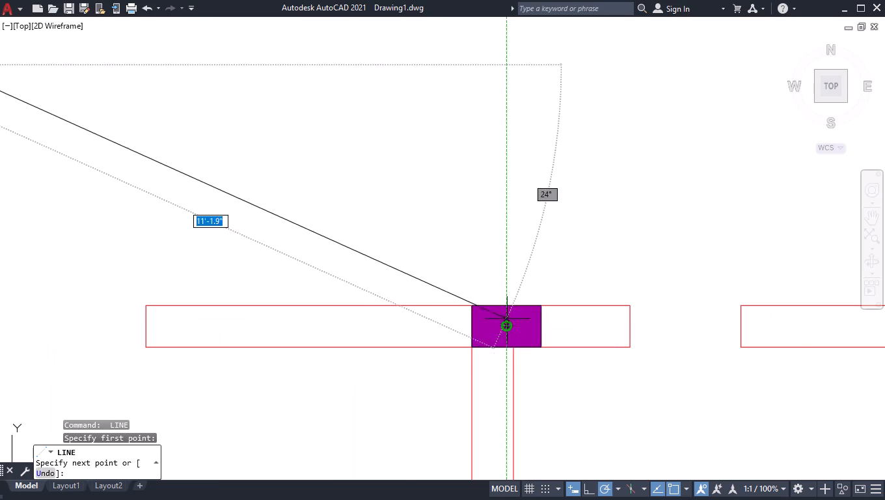
left_click(511, 64)
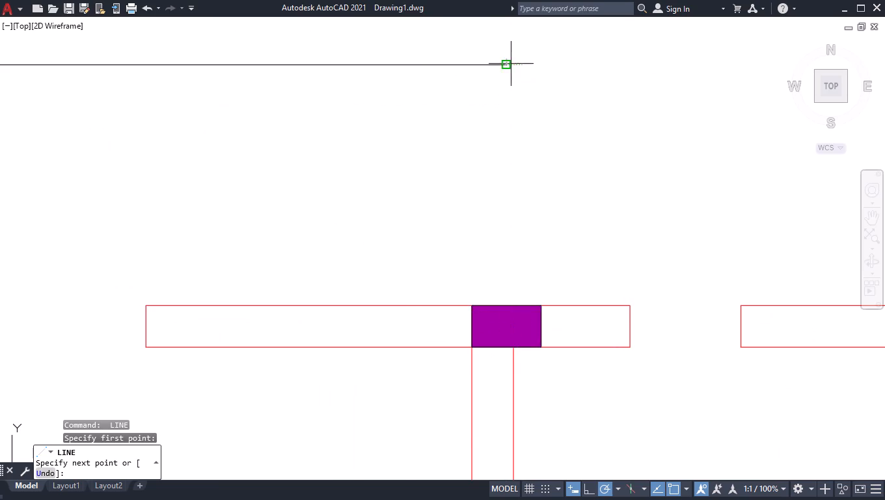
left_click(503, 303)
key("space")
Join the two collinear segments along the outline's northern side into one line.
scroll(506, 309, "down", 2)
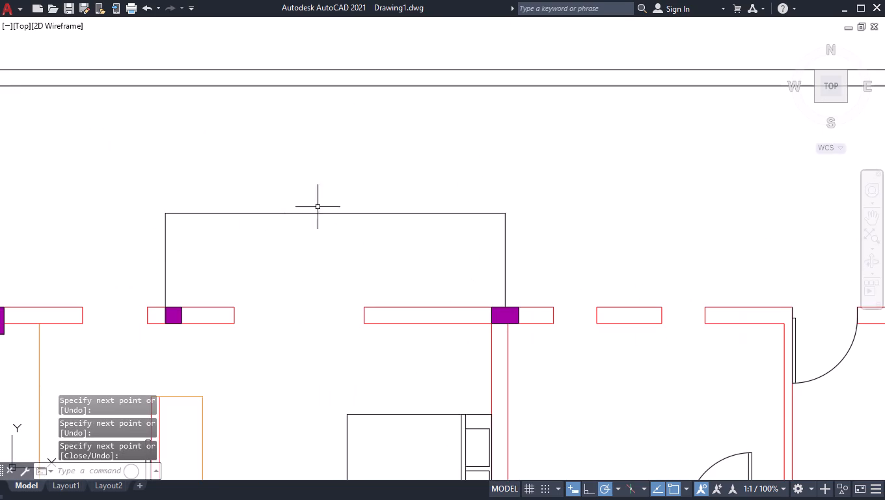
left_click(323, 200)
left_click(282, 226)
key("j")
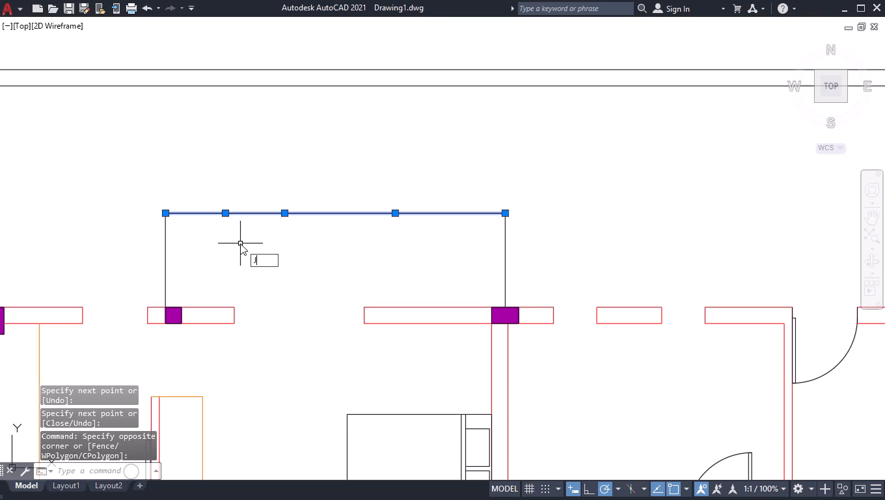
key("Return")
Set the linetype of the three new outline lines north of the house to the dashed ACAD_ISO02.
scroll(221, 201, "down", 2)
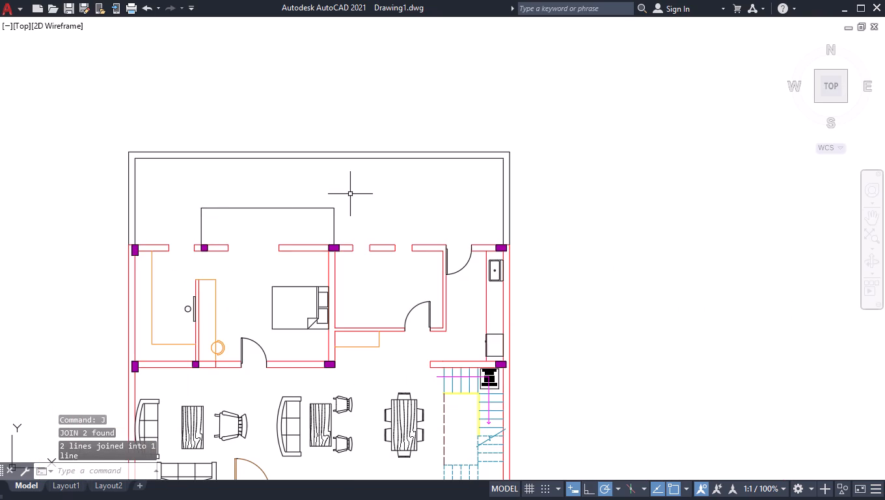
left_click(353, 194)
left_click(167, 224)
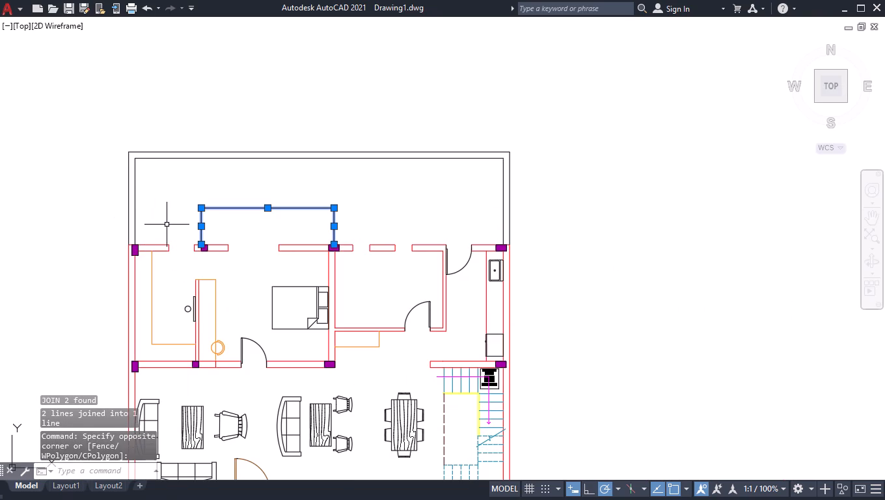
key("ctrl+1")
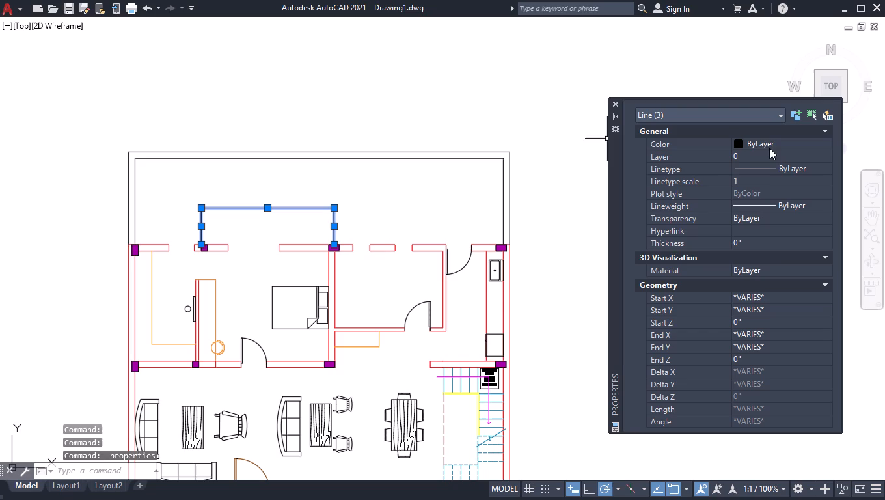
double_click(767, 140)
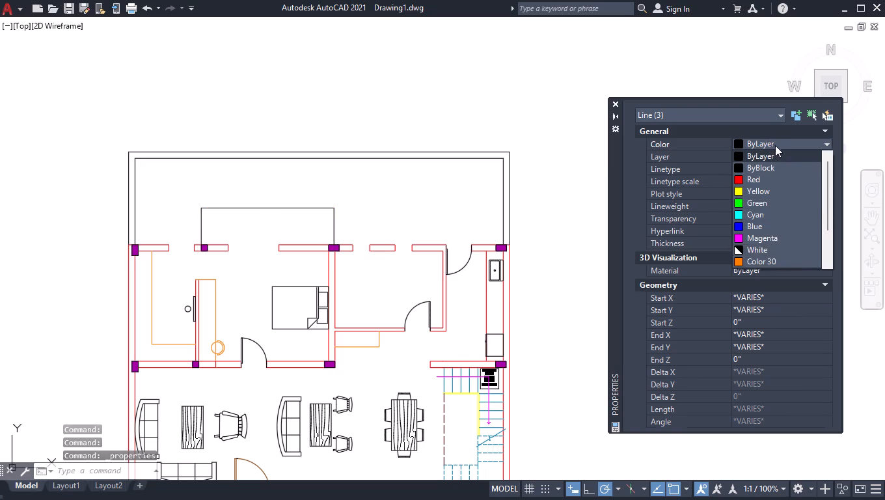
left_click(775, 141)
left_click(761, 170)
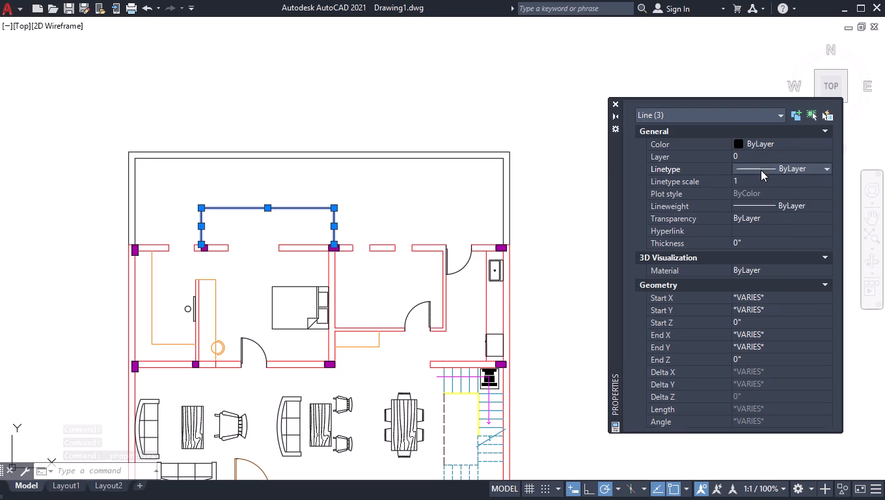
left_click(761, 170)
left_click(763, 206)
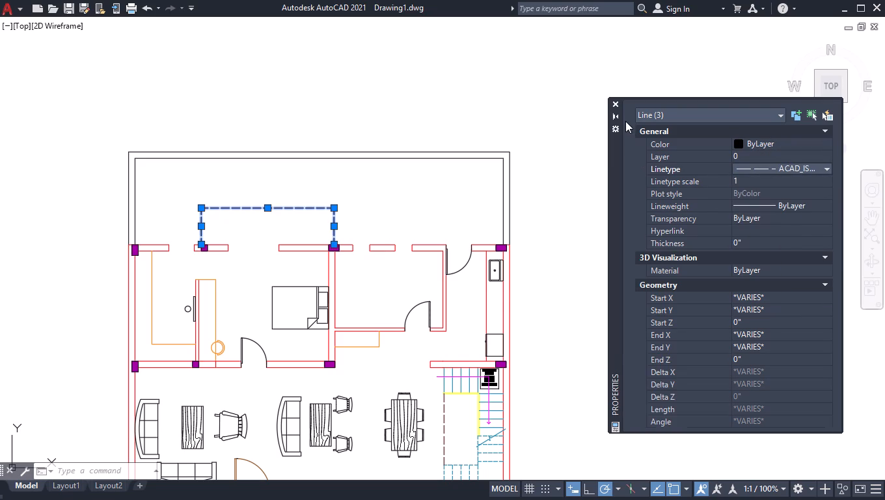
Set the colour of the three dashed outline lines to Color 16 and close their properties.
double_click(739, 146)
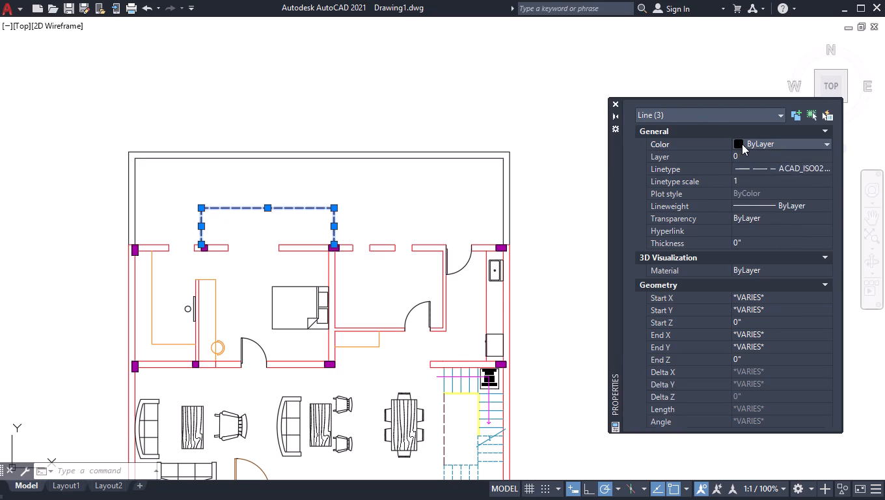
scroll(765, 237, "down", 3)
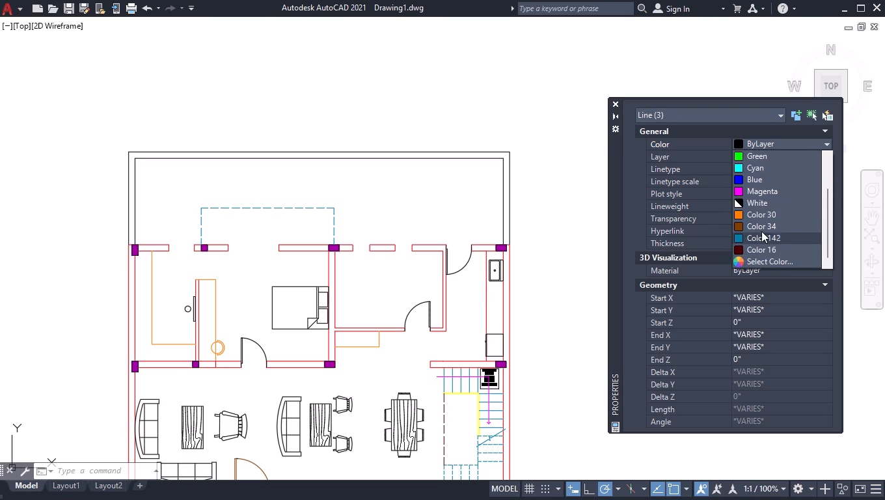
left_click(753, 247)
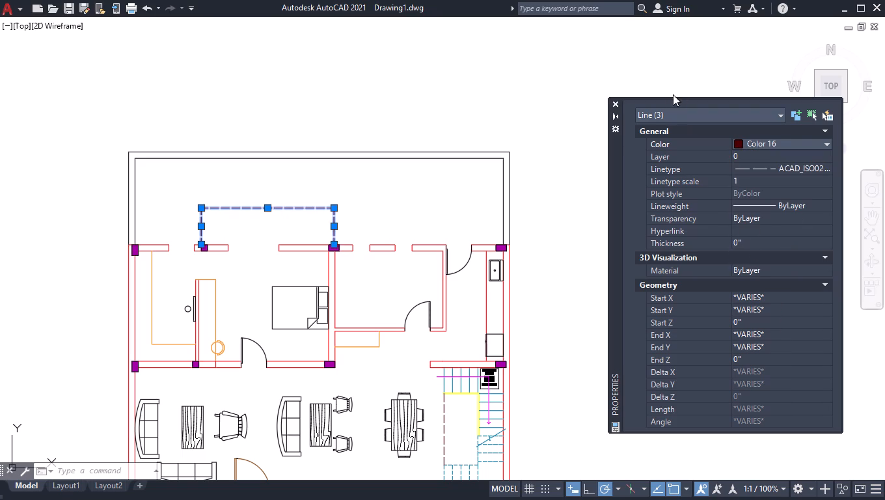
left_click(618, 105)
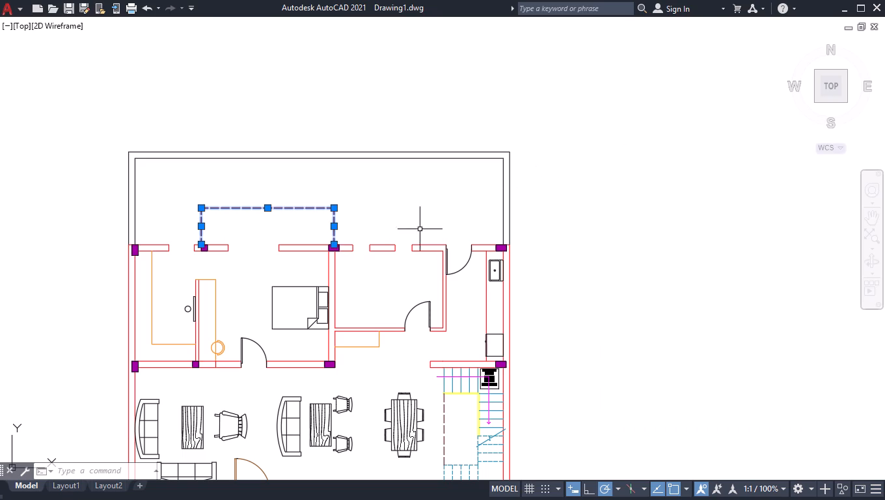
Copy the three-line dashed outline about 19'-11" east, placing its southwest end at the west corner of the short wall segment beyond the middle column.
type("CO")
key("Return")
scroll(203, 244, "up", 3)
left_click(197, 244)
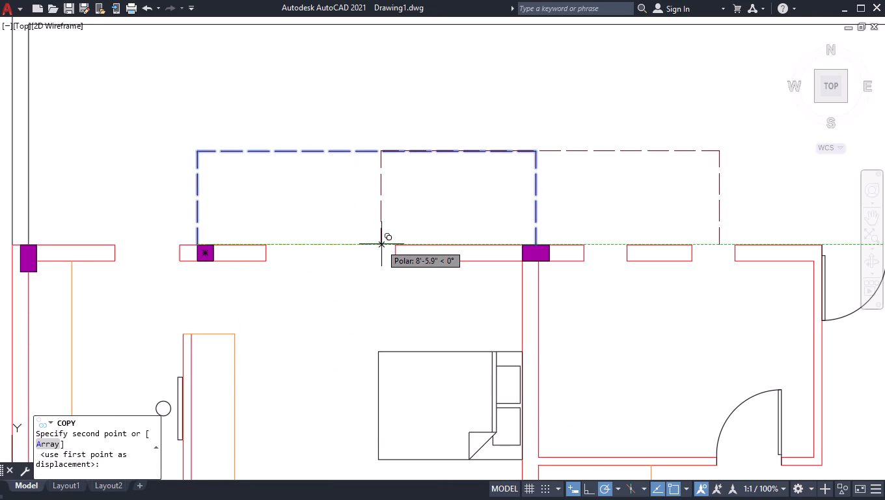
scroll(382, 243, "down", 1)
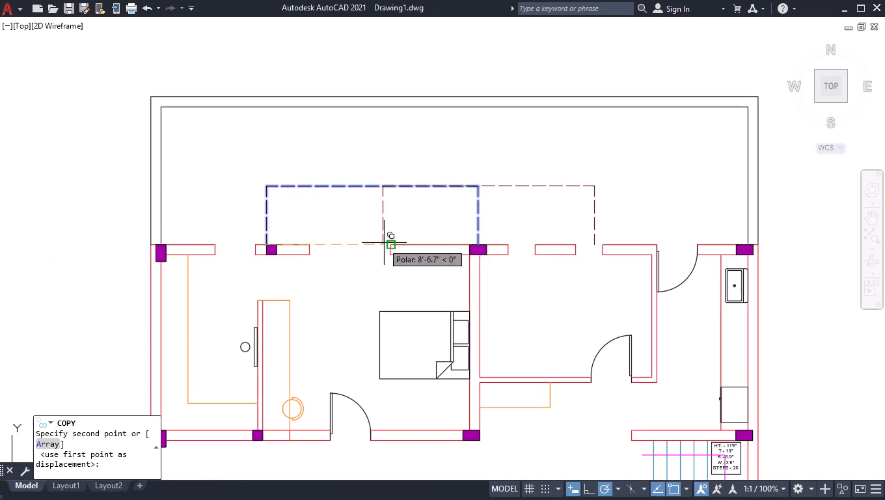
left_click(532, 243)
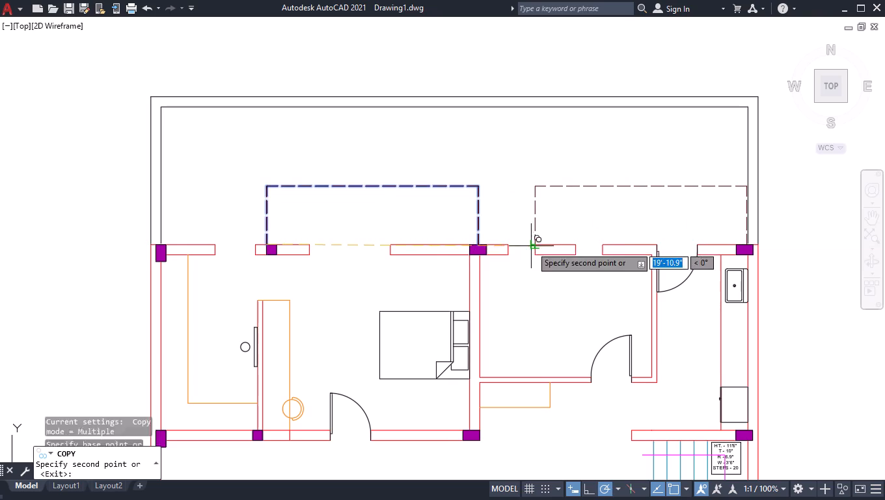
key("Return")
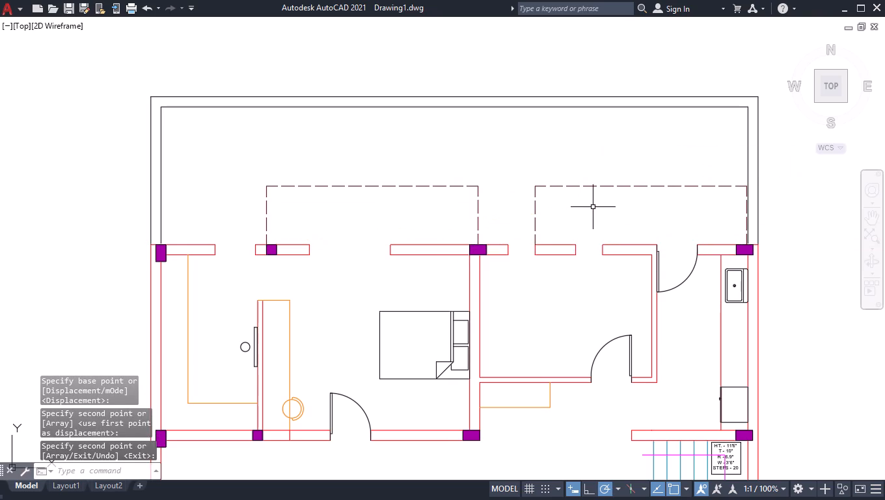
Shift the northern line of the copied eastern outline about 1' south, closer to the house wall.
left_click(665, 171)
left_click(643, 198)
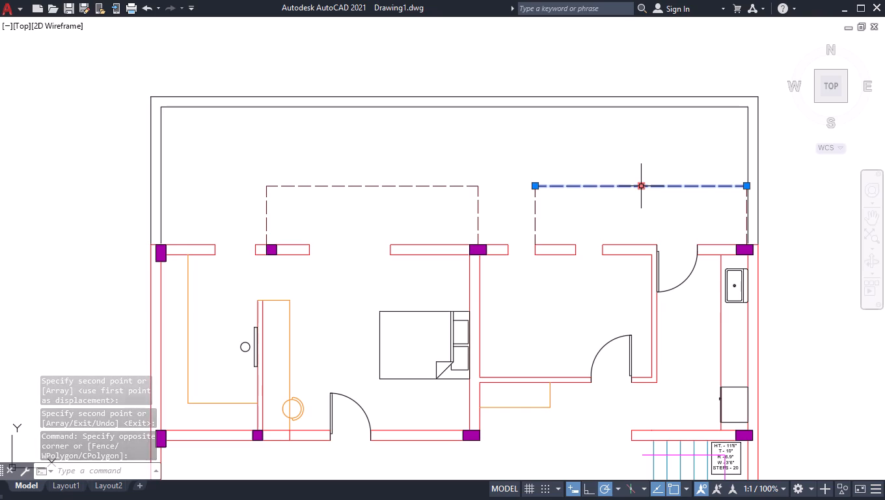
left_click(644, 184)
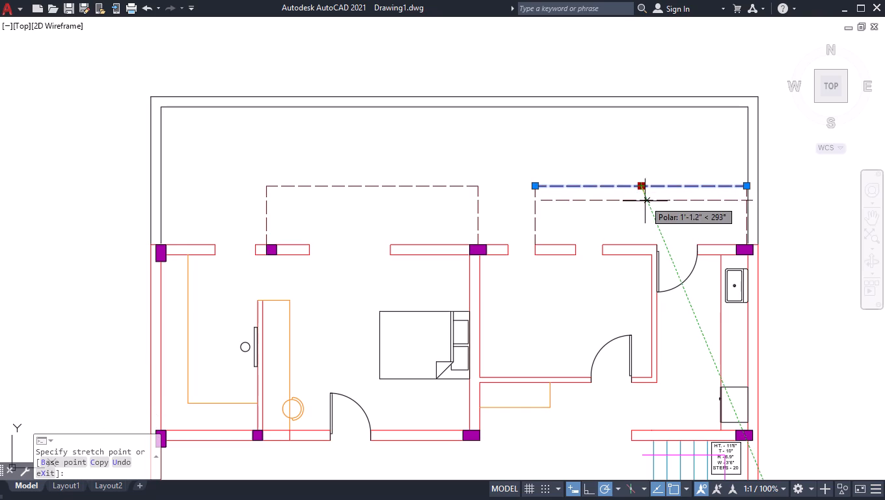
left_click(642, 201)
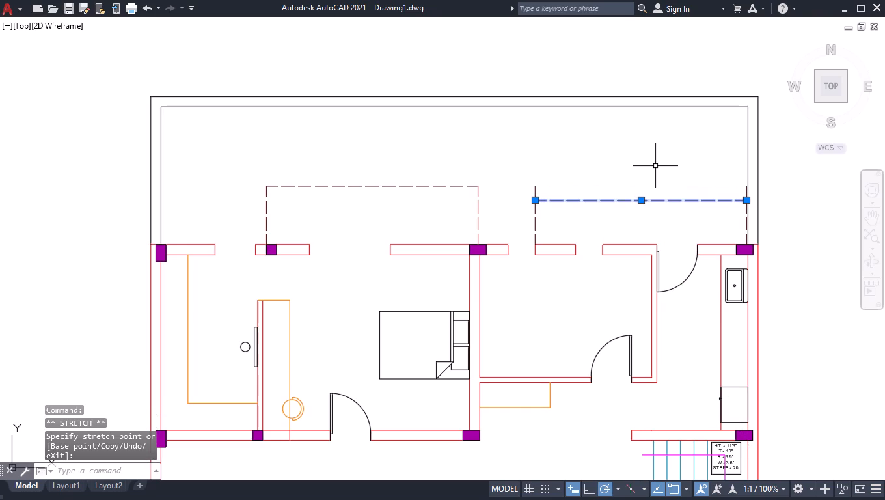
left_click_drag(655, 166, 657, 183, "ctrl")
left_click(638, 227, "ctrl")
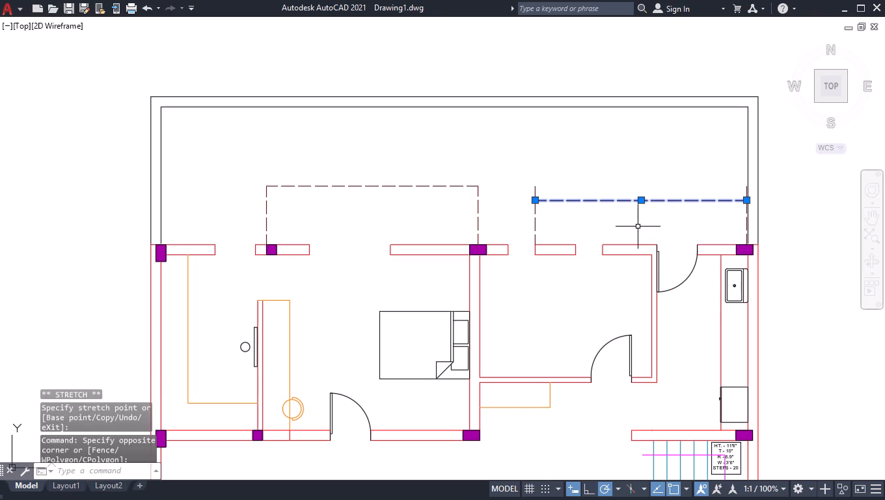
left_click(645, 186, "ctrl")
left_click(575, 233, "ctrl")
left_click(647, 188, "shift")
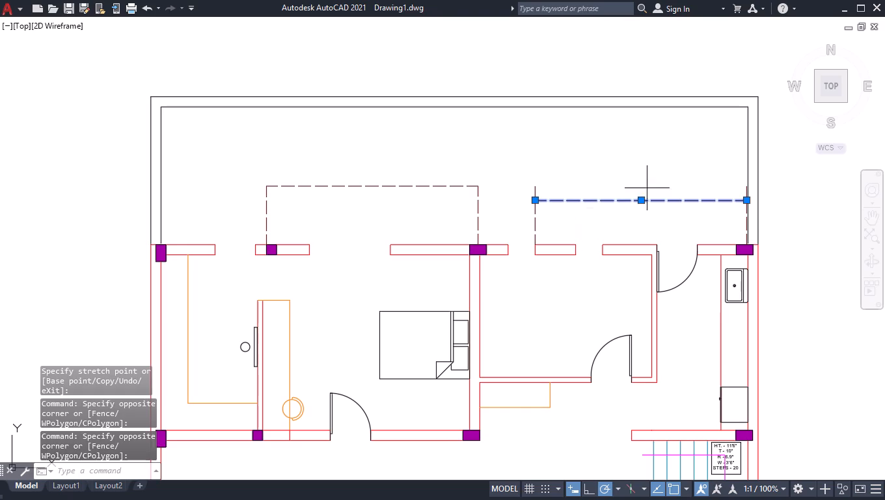
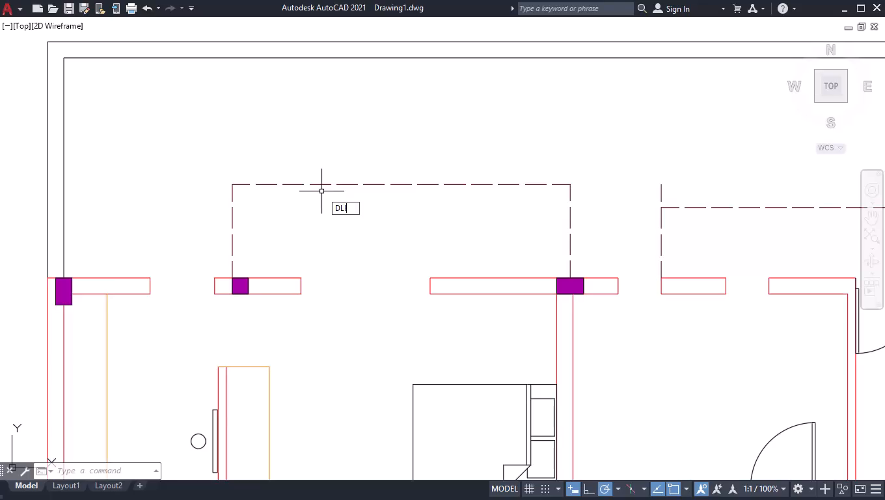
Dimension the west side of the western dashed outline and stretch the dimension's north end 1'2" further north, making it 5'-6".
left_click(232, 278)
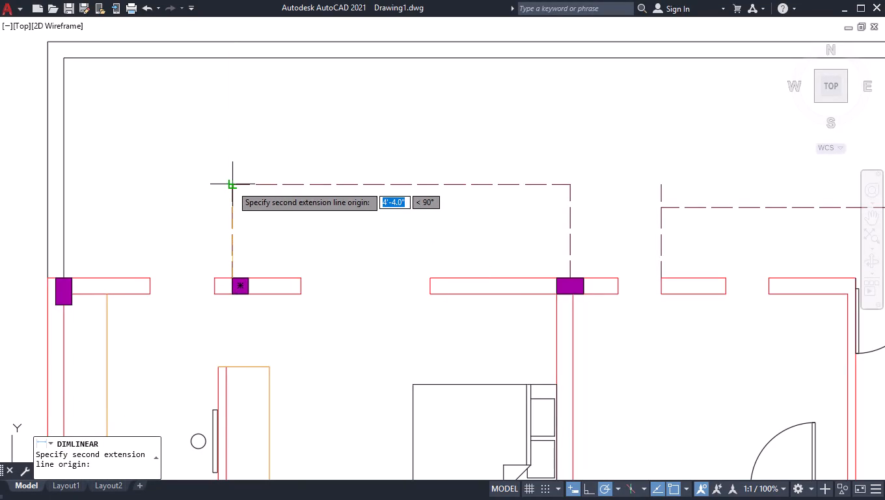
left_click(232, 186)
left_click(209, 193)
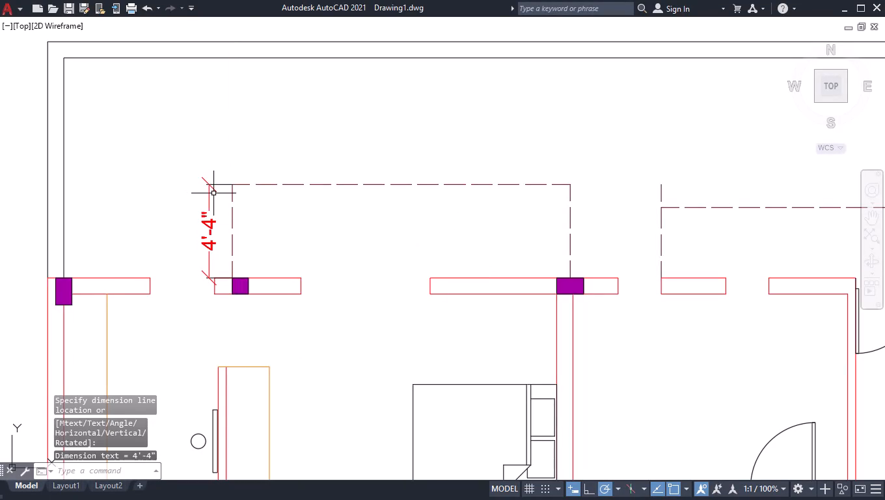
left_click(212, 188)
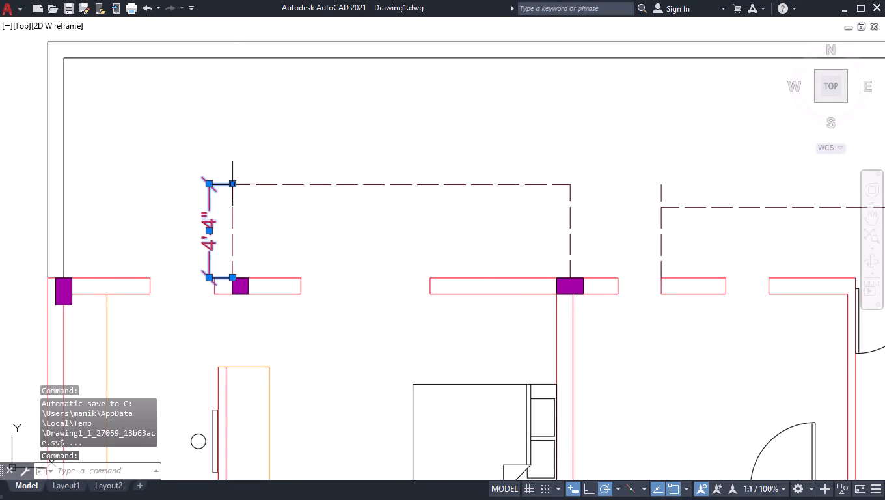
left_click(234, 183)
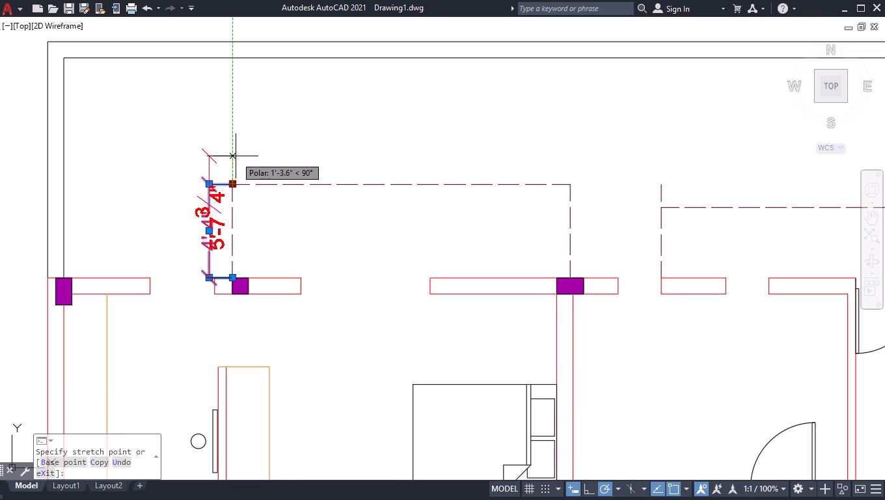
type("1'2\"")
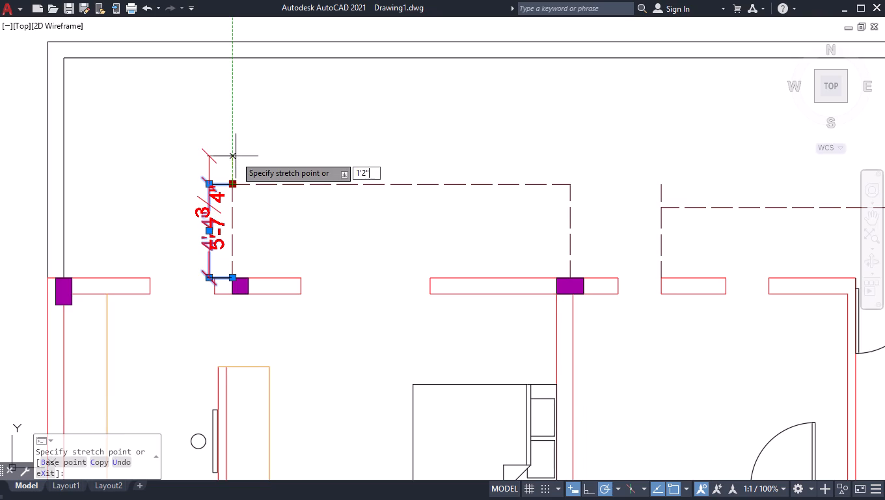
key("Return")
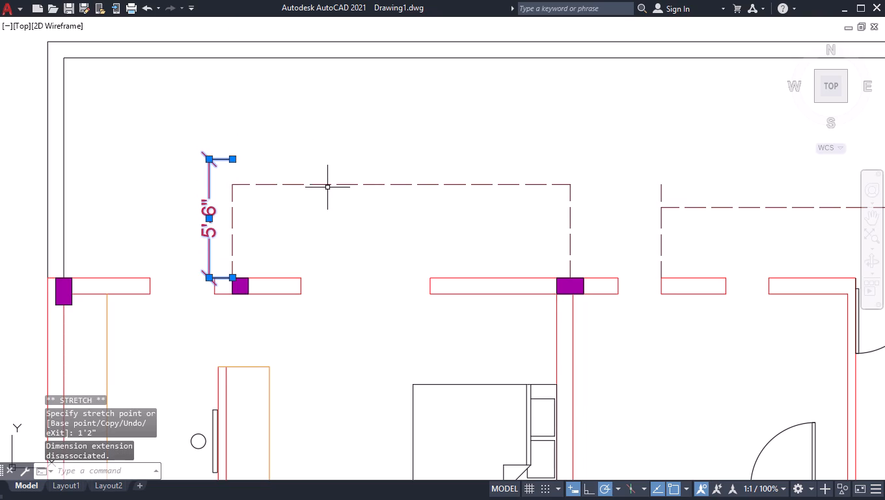
Move the northern line of the western dashed outline 1'2" north.
left_click(331, 185)
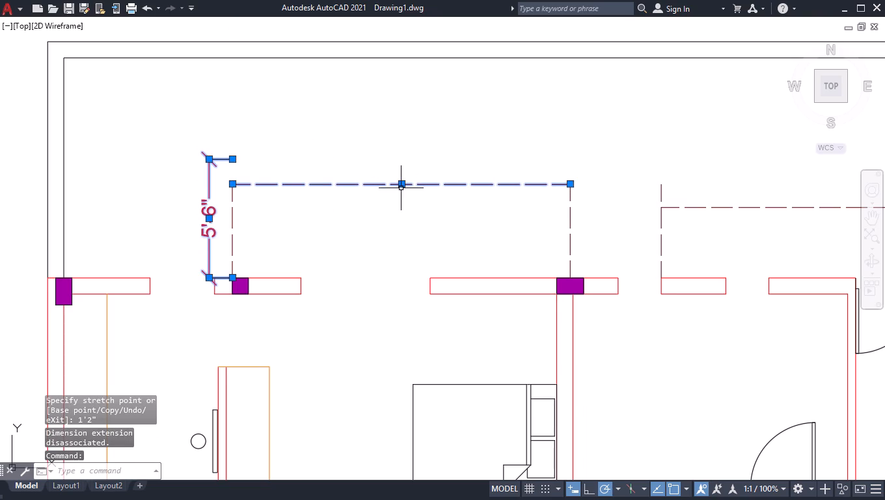
left_click(402, 182)
type("1'3")
key("BackSpace")
type("2\"")
key("Return")
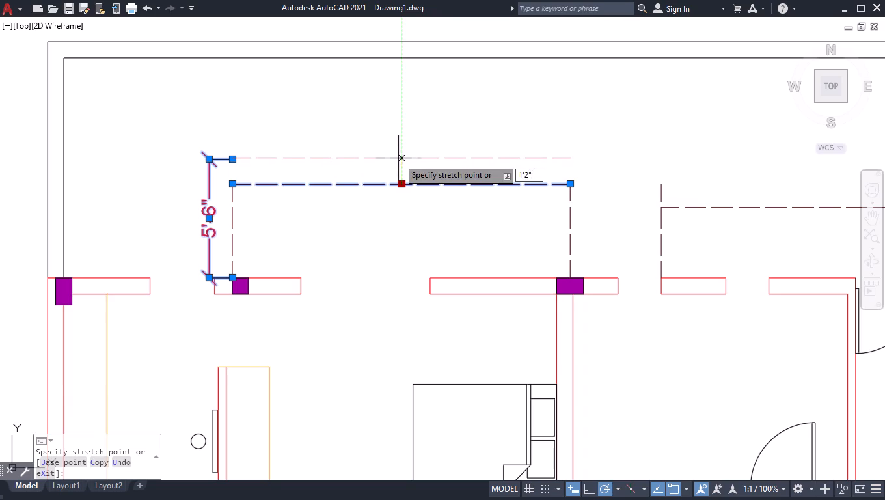
Move the eastern outline's northern line level with the western outline's northern line, and shift it 1' back south.
scroll(459, 156, "down", 1)
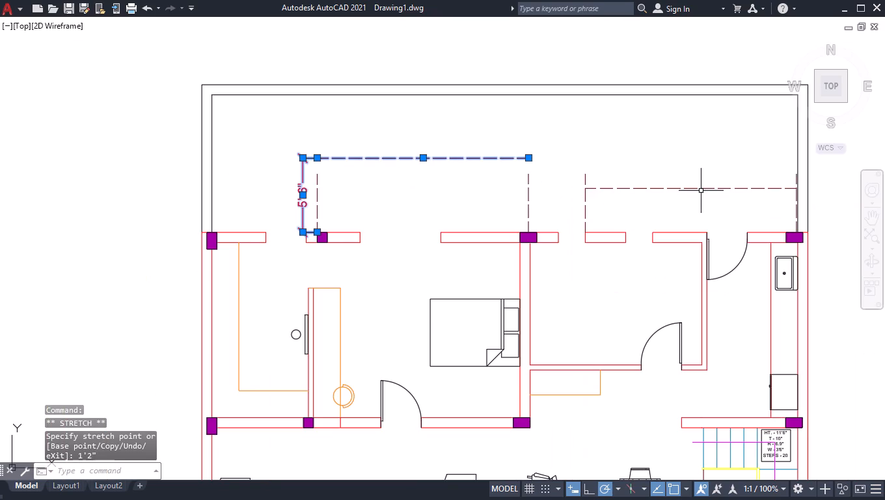
left_click(700, 188)
left_click(692, 187)
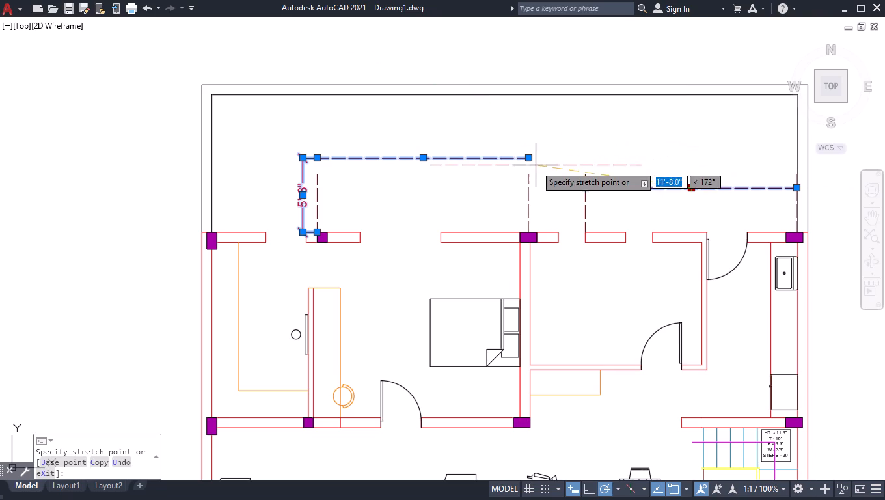
left_click(691, 156)
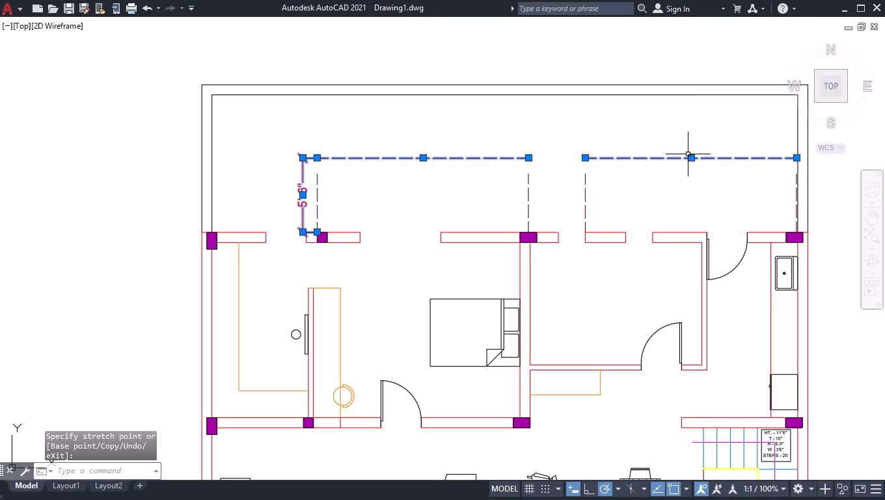
left_click(692, 156)
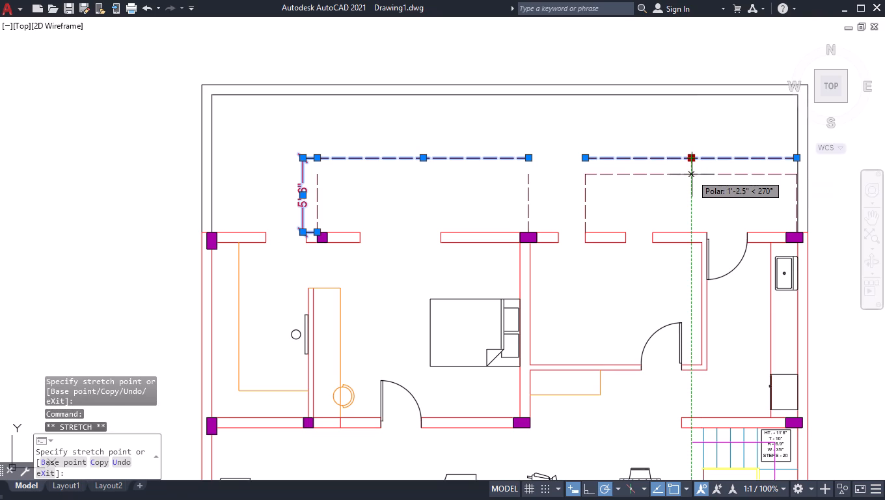
type("1'")
key("Return")
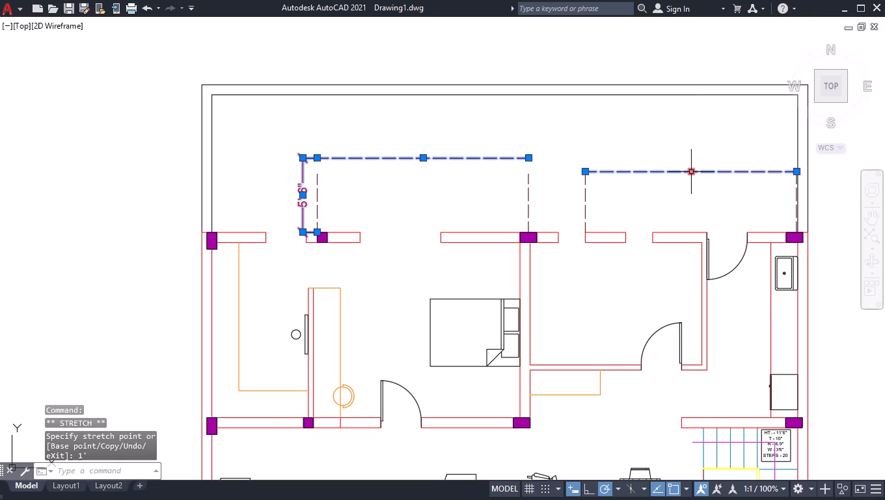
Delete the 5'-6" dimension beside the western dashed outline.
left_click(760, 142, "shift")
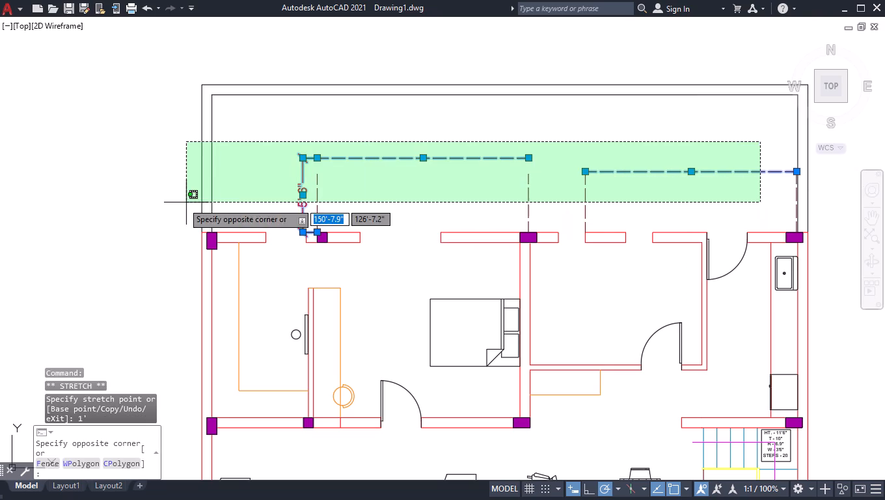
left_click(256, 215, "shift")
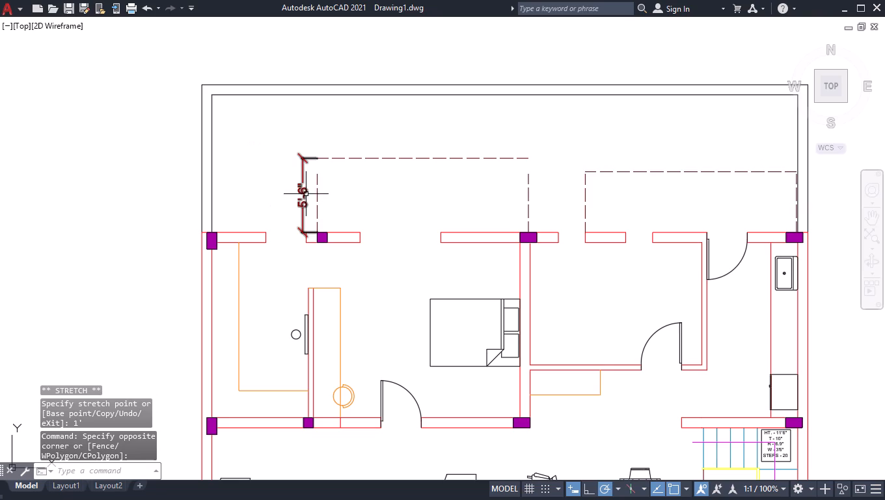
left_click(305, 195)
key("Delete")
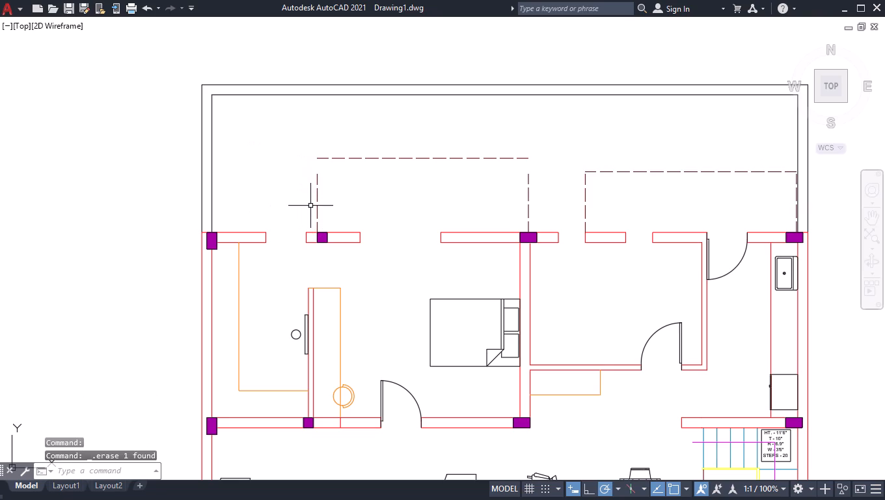
Extend both side lines of the western dashed outline up to its northern line.
type("EX")
key("Return")
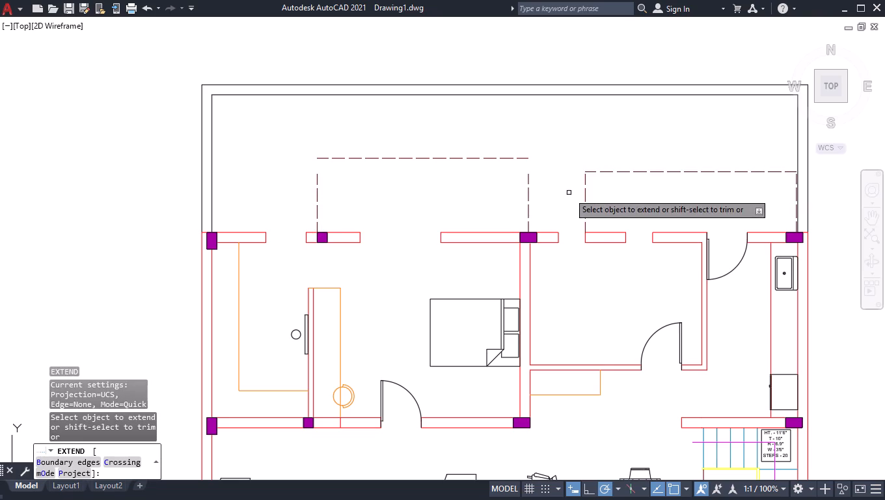
left_click(540, 191)
left_click(290, 197)
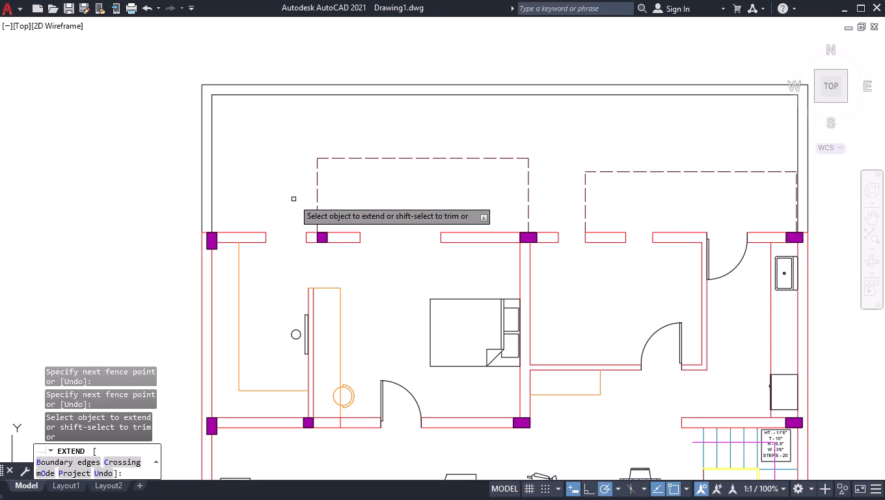
key("Return")
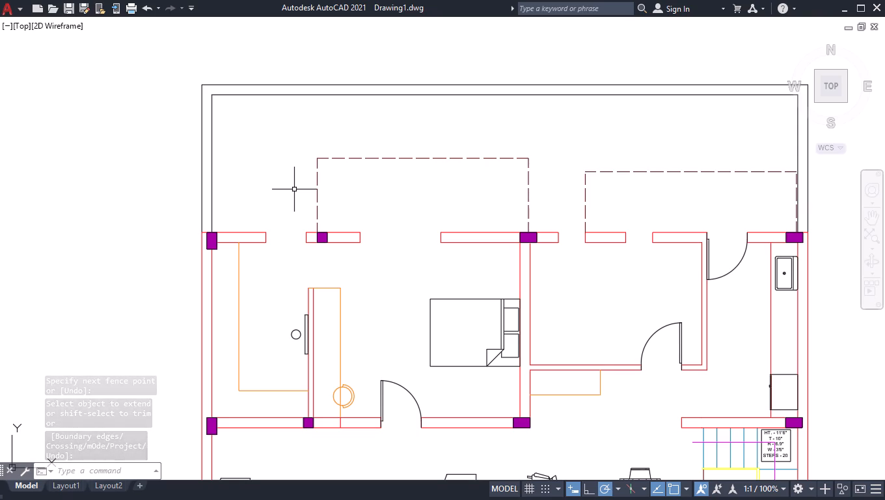
Draw a line across the wall opening south of the living-room sofa, joining the northern corners of the two wall ends.
scroll(301, 208, "down", 3)
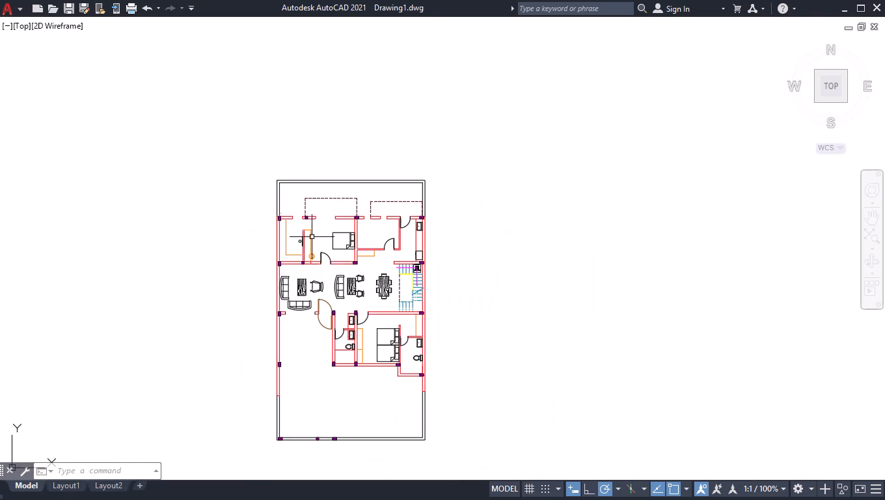
scroll(328, 441, "up", 2)
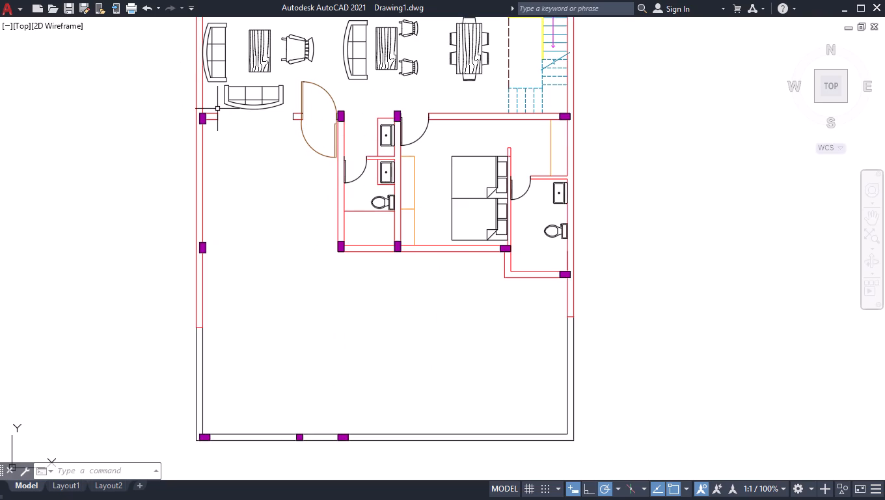
scroll(287, 111, "up", 2)
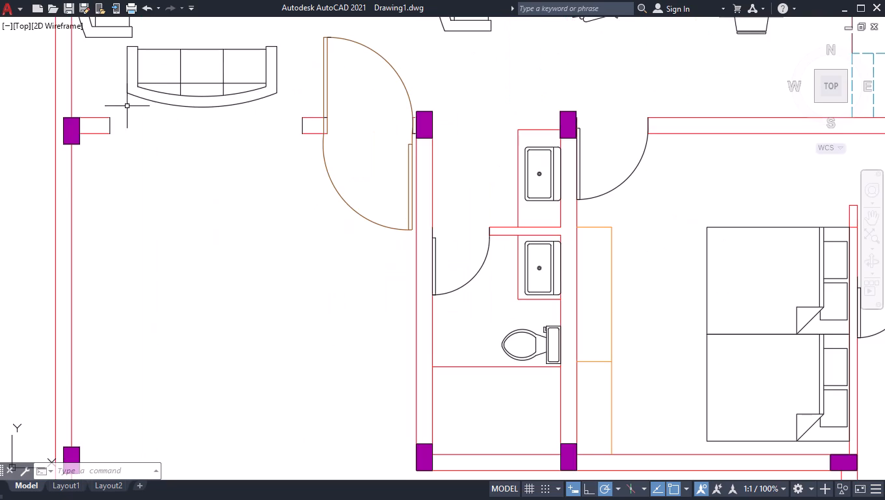
scroll(116, 109, "up", 2)
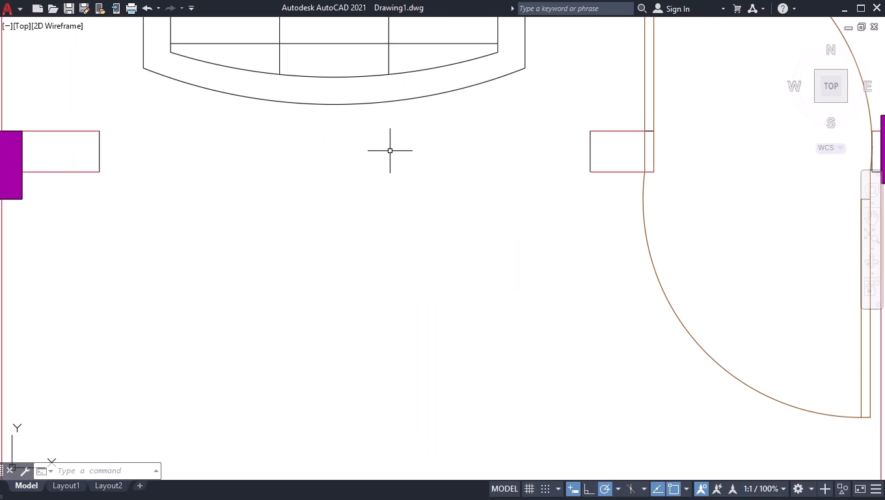
key("l")
key("Return")
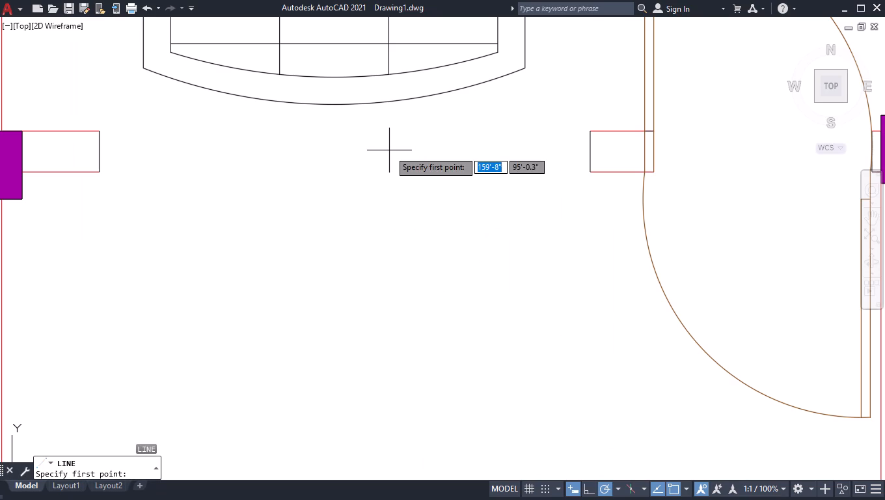
left_click(96, 128)
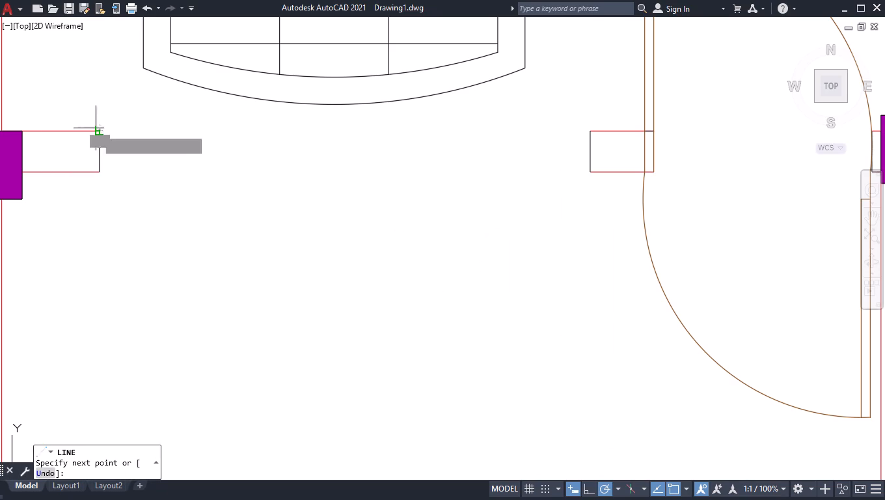
left_click(593, 131)
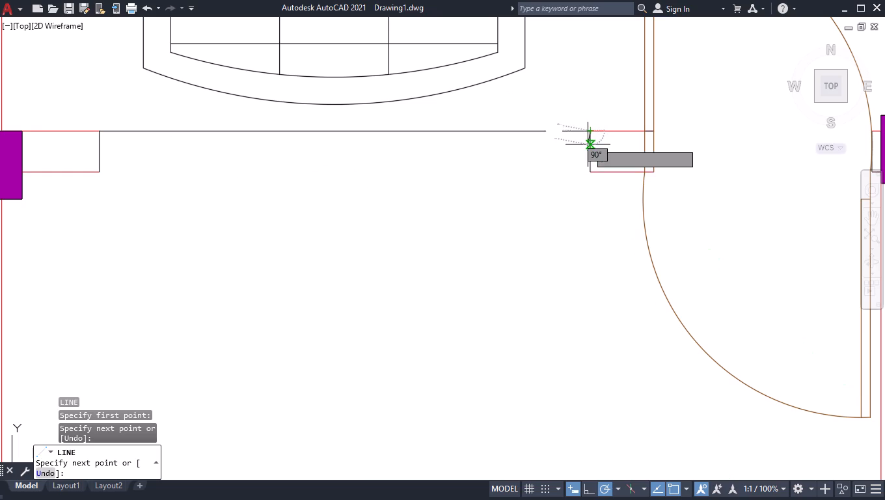
key("space")
Offset the window line south three times at 3" spacing to fill the wall thickness.
type("OFF")
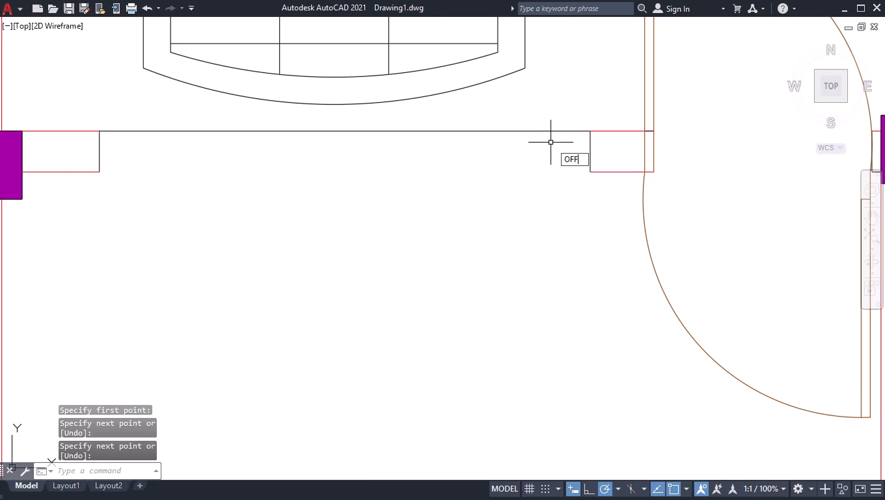
key("Return")
key("3")
key("Return")
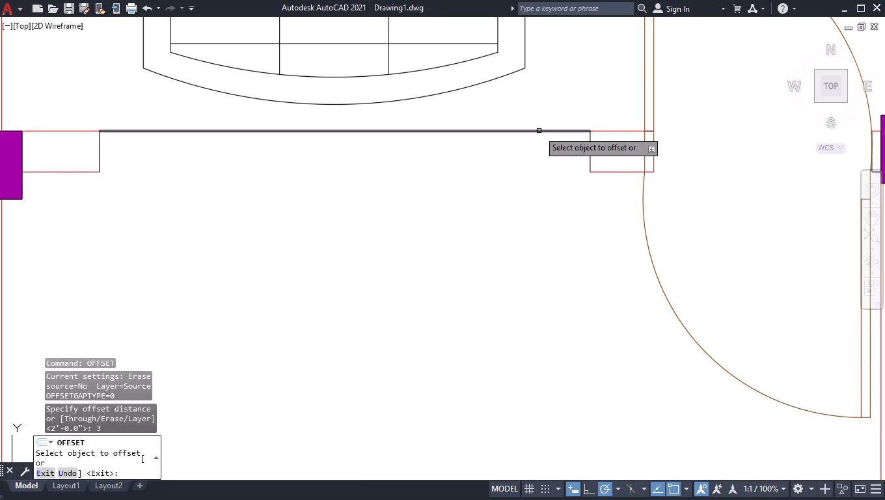
left_click(539, 131)
left_click(536, 146)
left_click(534, 144)
left_click(526, 161)
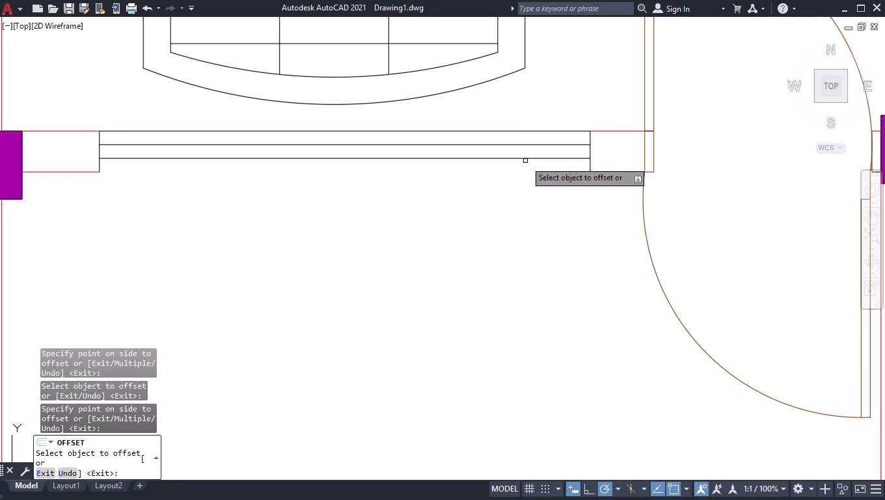
left_click(525, 158)
left_click(517, 180)
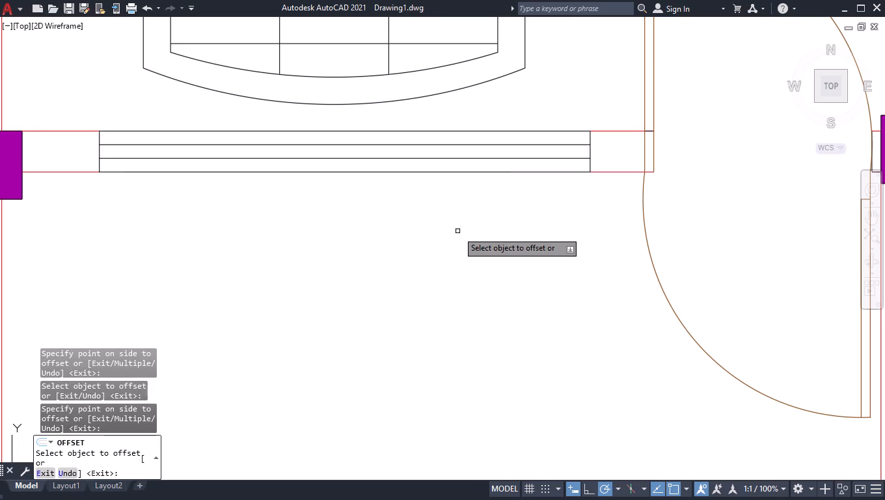
key("Return")
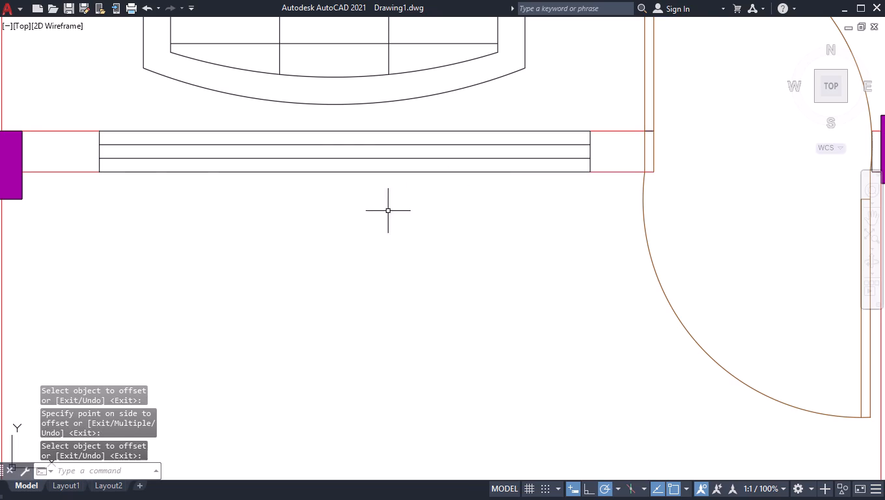
Draw a line across the thickness of the toilet's southern wall, a short distance east of its western column.
scroll(388, 212, "down", 2)
scroll(568, 288, "down", 1)
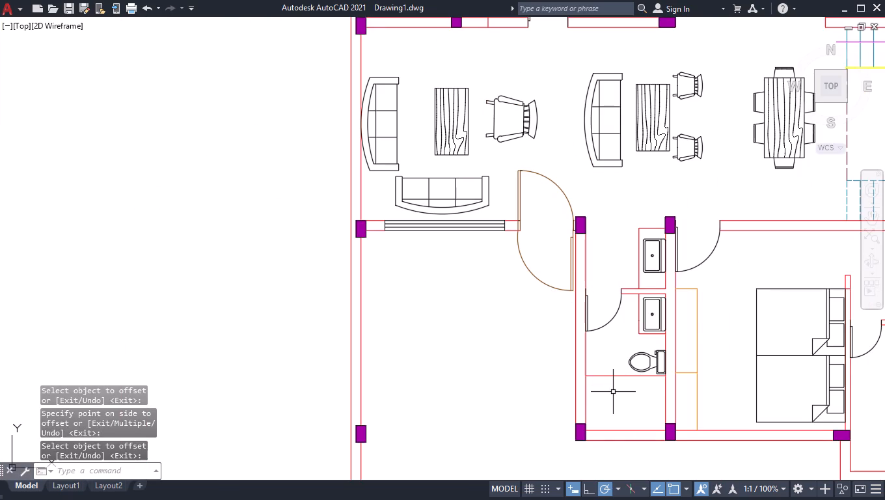
scroll(616, 443, "up", 4)
scroll(616, 443, "down", 1)
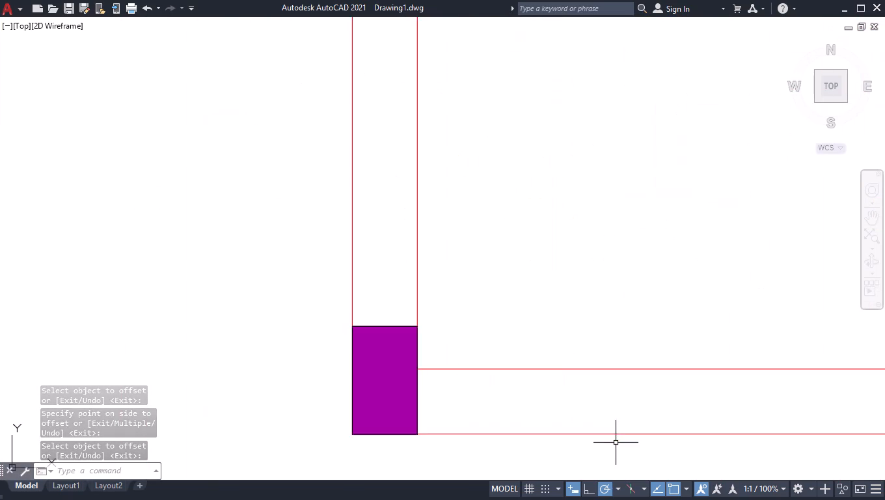
key("l")
key("Return")
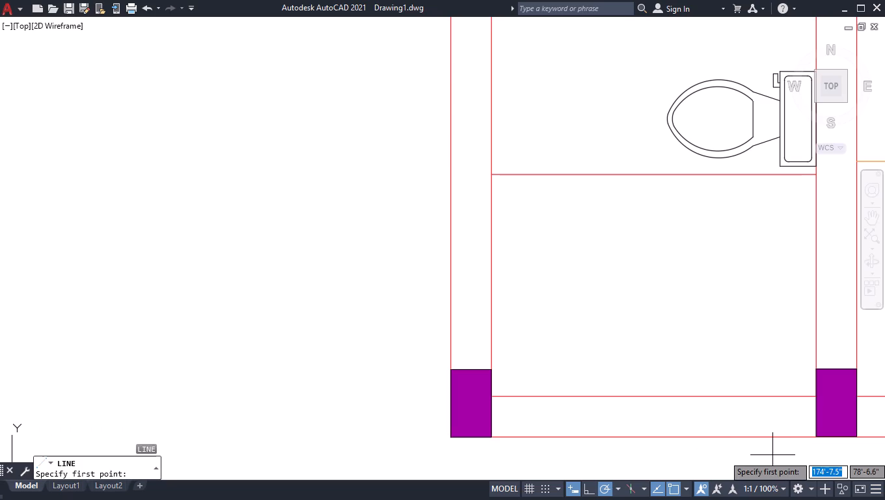
left_click(554, 397)
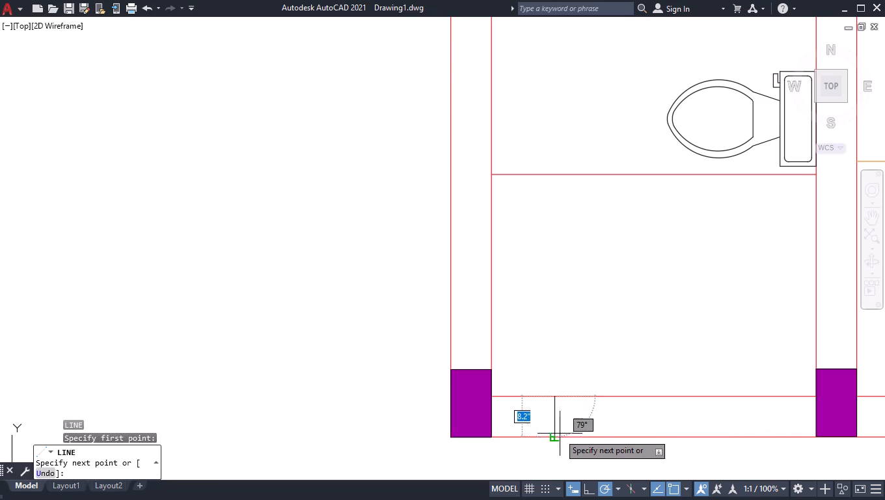
left_click(552, 435)
key("space")
Offset the short line across the toilet's southern wall 2' east to mark the window's other side.
left_click(553, 419)
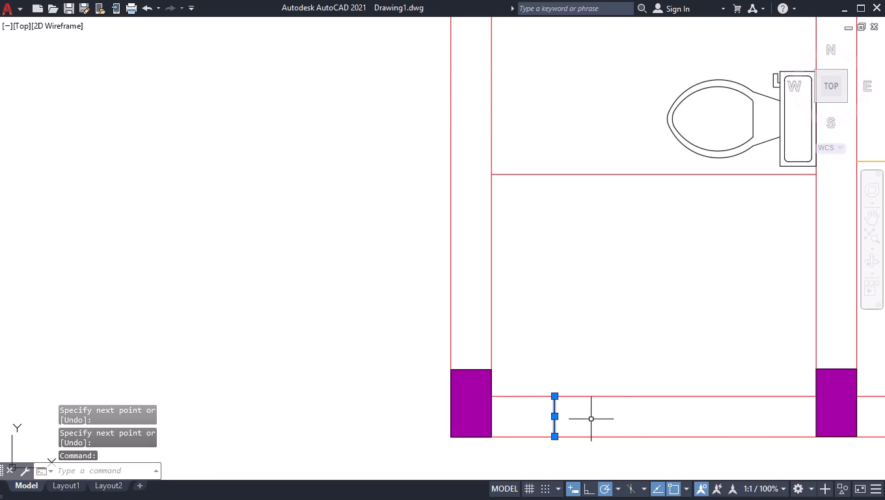
type("OFF")
key("Return")
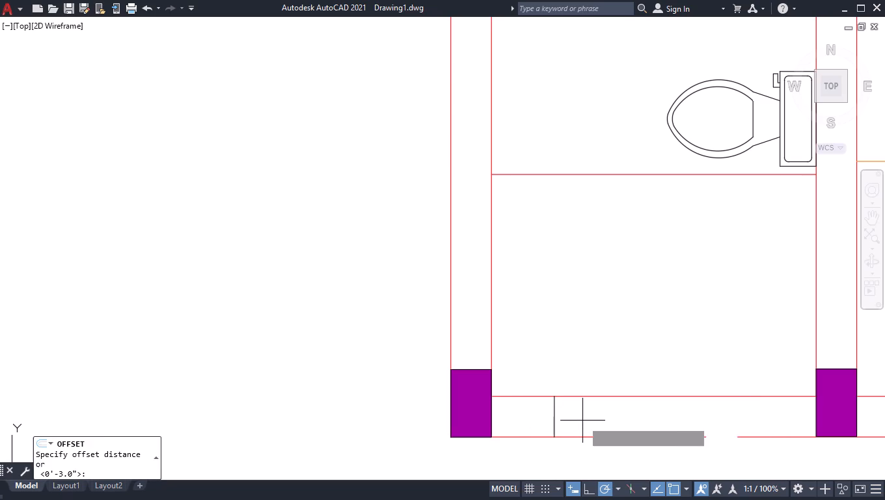
key("2")
key("Return")
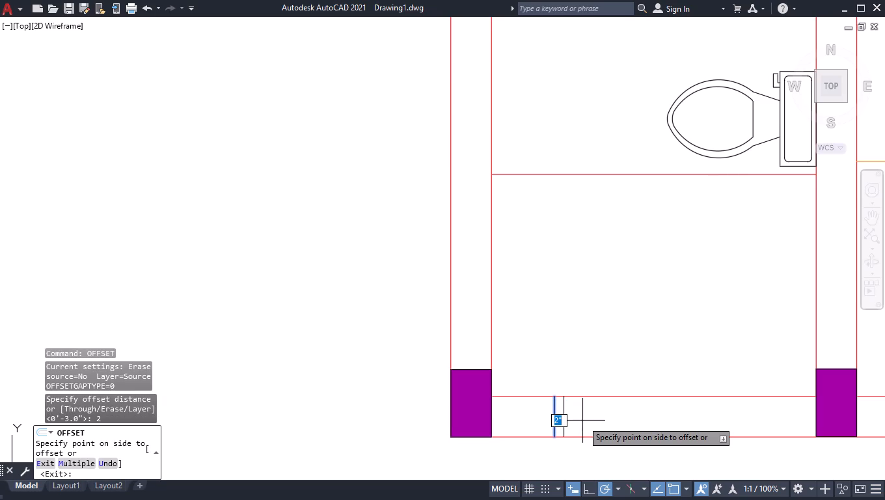
key("BackSpace")
type("2'")
key("Return")
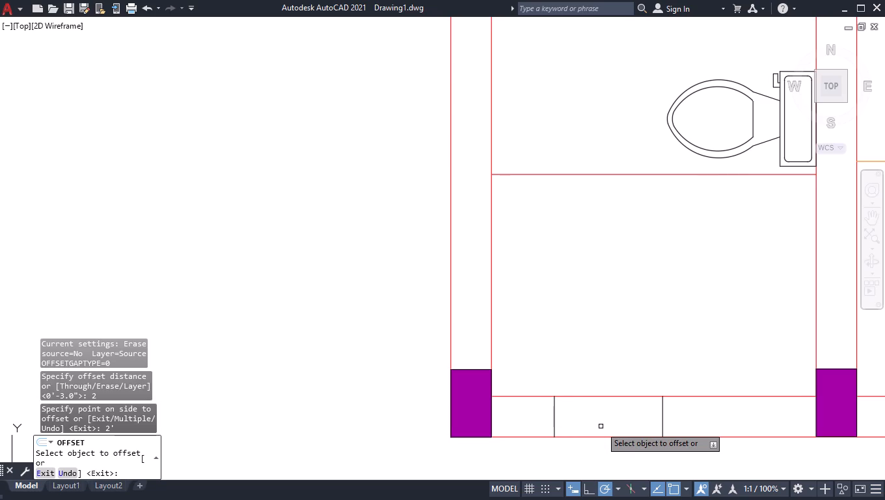
key("Return")
Trim both wall lines between the two side lines to open the window gap in the toilet's southern wall.
type("TR")
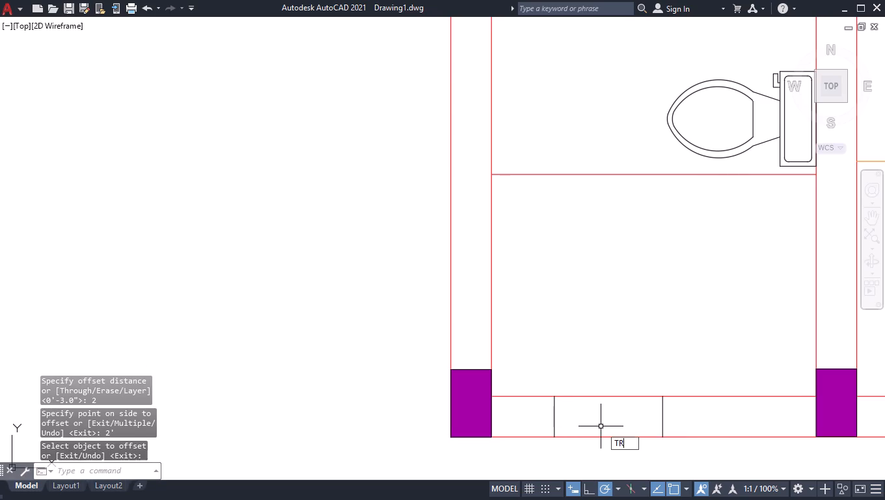
key("Return")
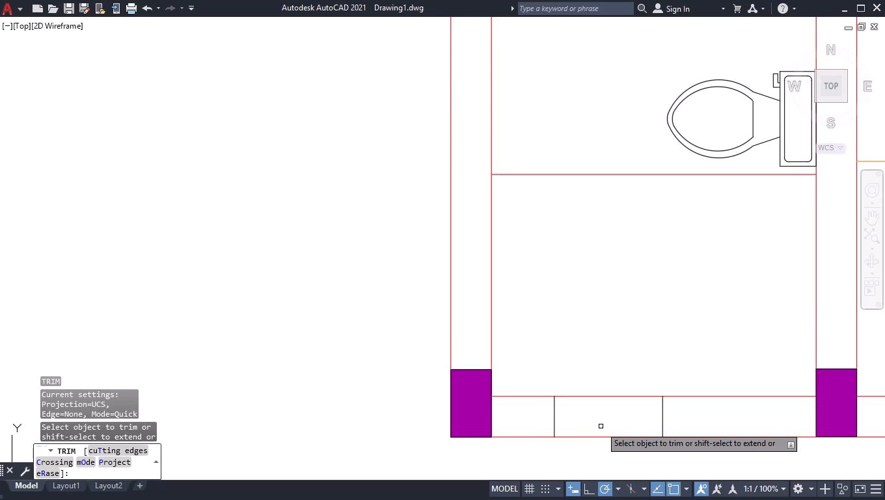
left_click(626, 369)
left_click(595, 490)
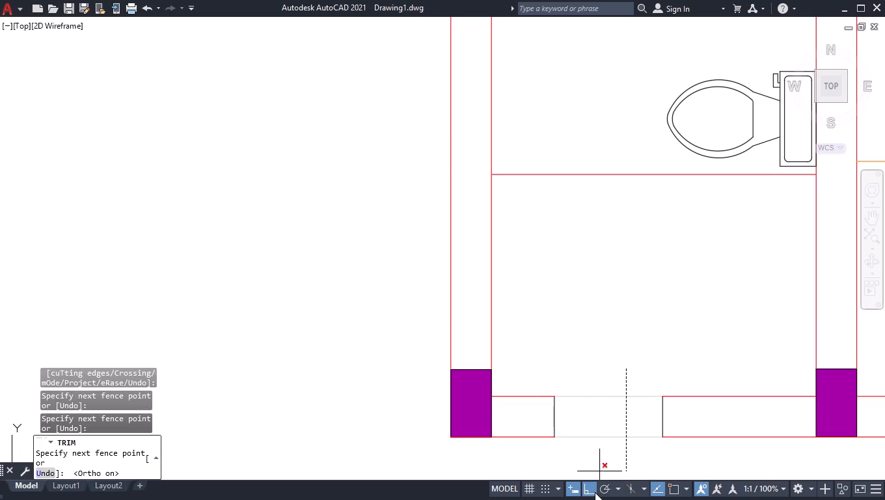
left_click(614, 439)
key("Return")
Draw a line across the toilet window opening, joining the northern corners of the two wall ends.
key("l")
key("Return")
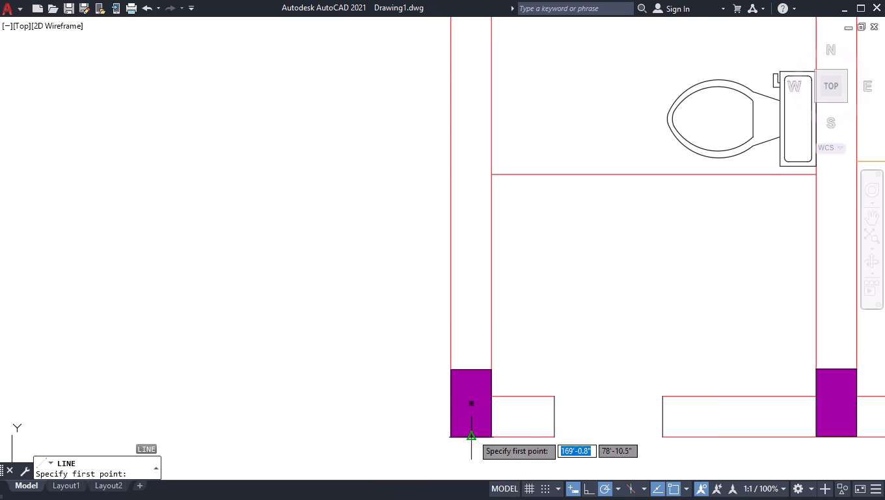
left_click(557, 396)
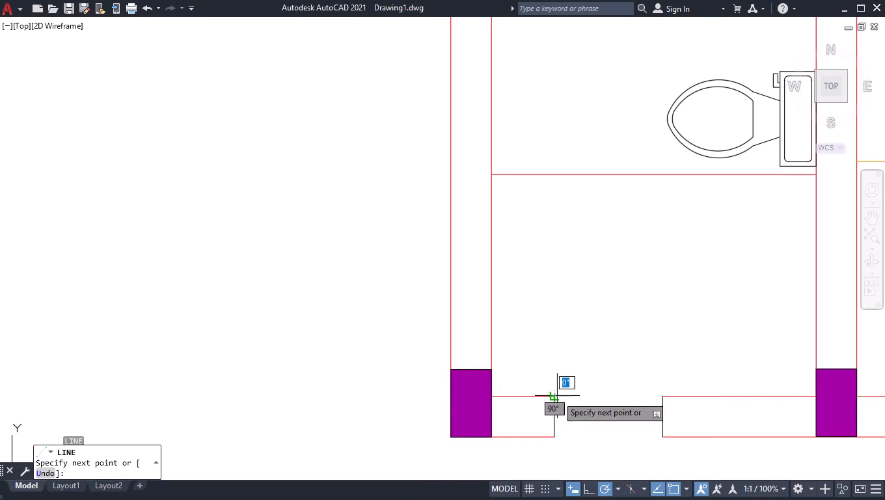
left_click(664, 395)
key("space")
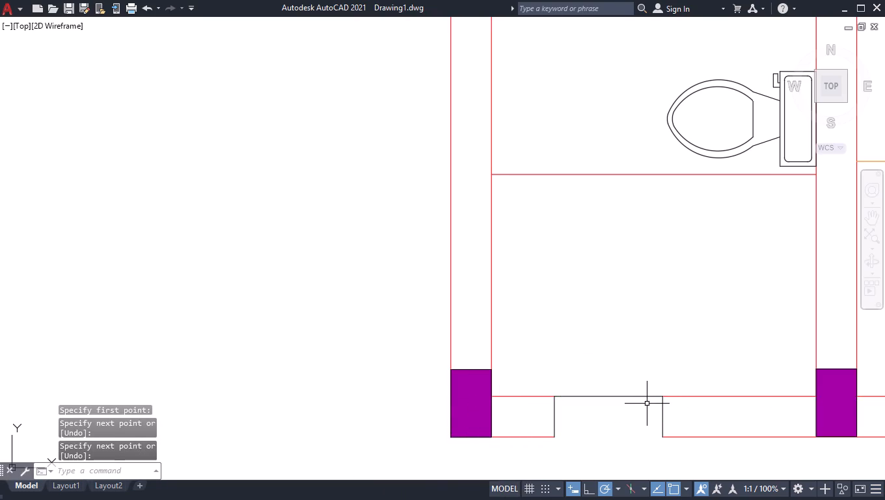
Offset the toilet window line south three times at 3" spacing to fill the wall thickness.
type("OF")
key("f")
key("Return")
type("3\"")
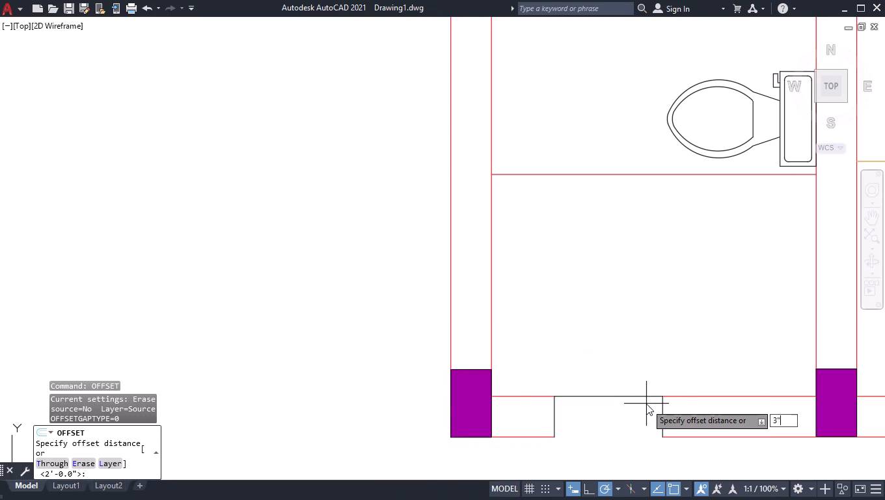
key("BackSpace")
key("Return")
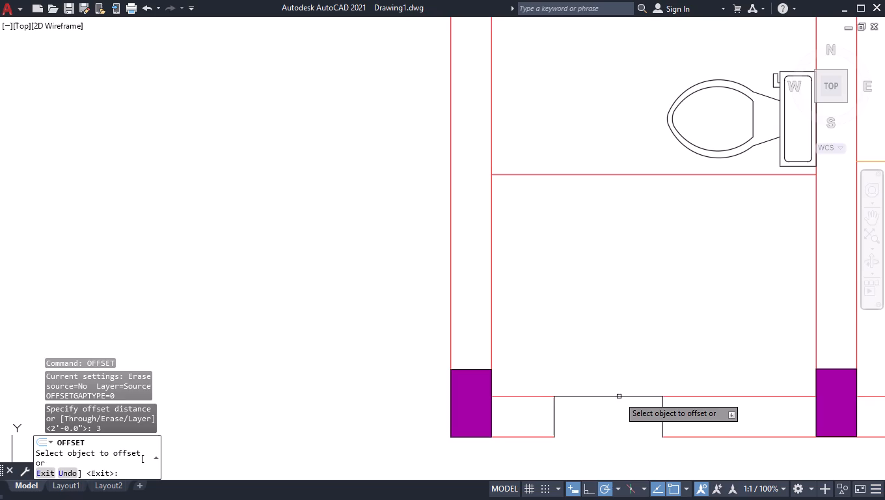
left_click(619, 395)
left_click(618, 417)
left_click(618, 411)
left_click(621, 430)
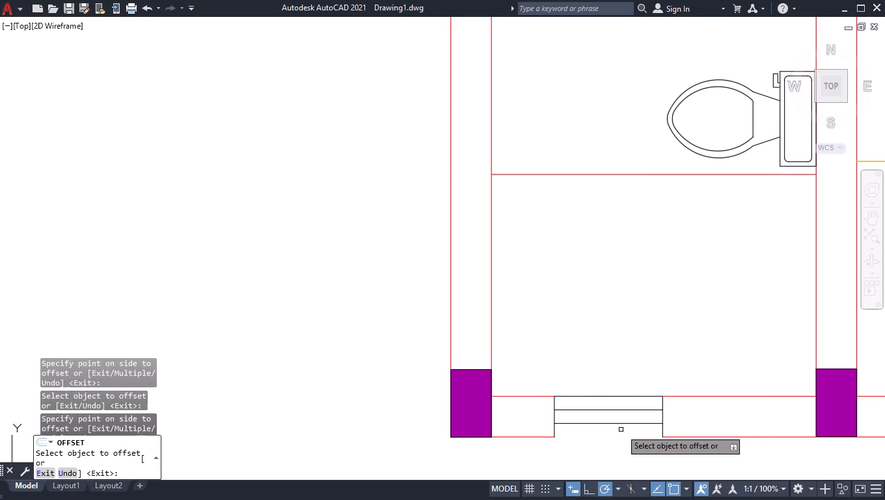
left_click(621, 424)
left_click(620, 437)
key("Return")
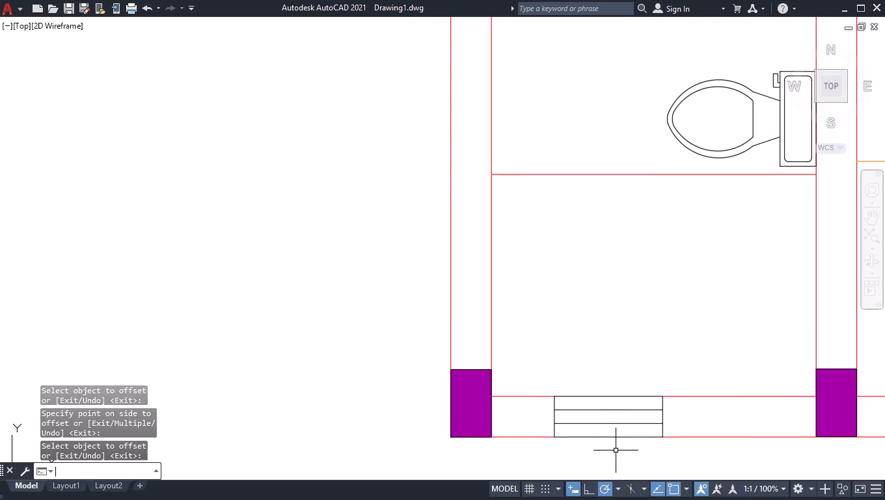
Draw two lines across the southern bedroom's south wall, one just east of the wardrobe and one short of the eastern column.
scroll(534, 459, "down", 2)
scroll(474, 458, "down", 1)
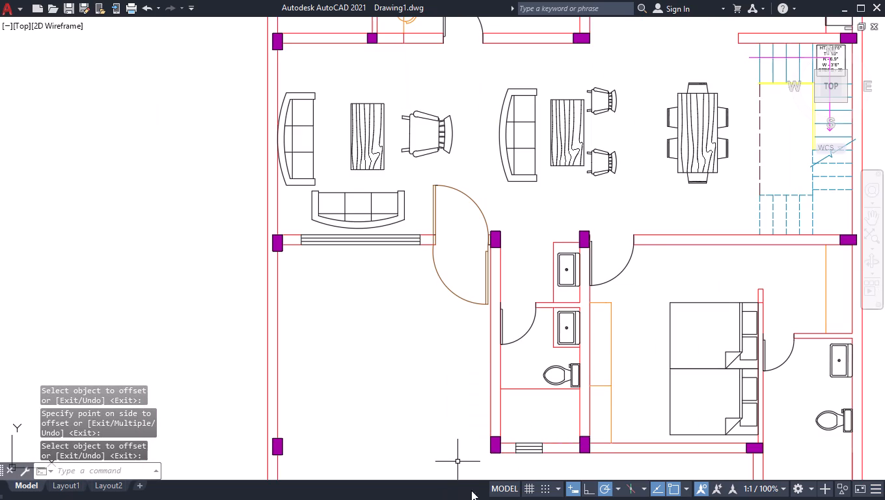
scroll(446, 443, "down", 1)
scroll(582, 335, "down", 1)
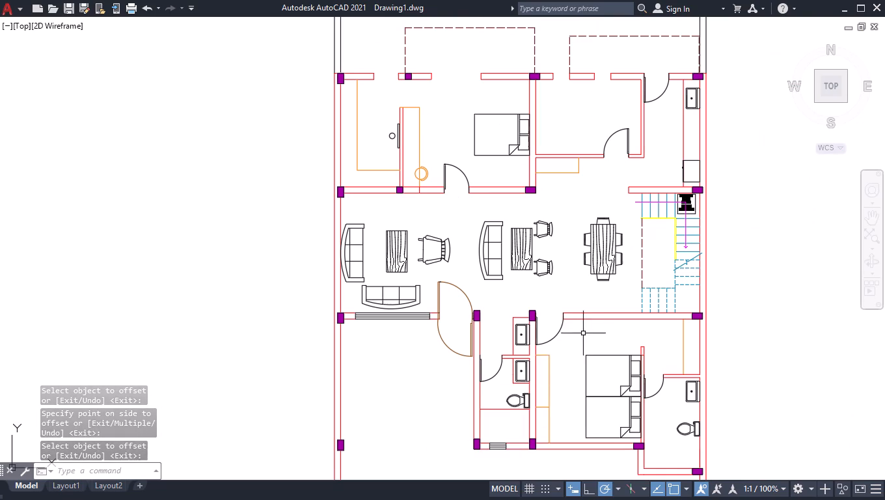
scroll(582, 335, "down", 1)
scroll(577, 374, "up", 2)
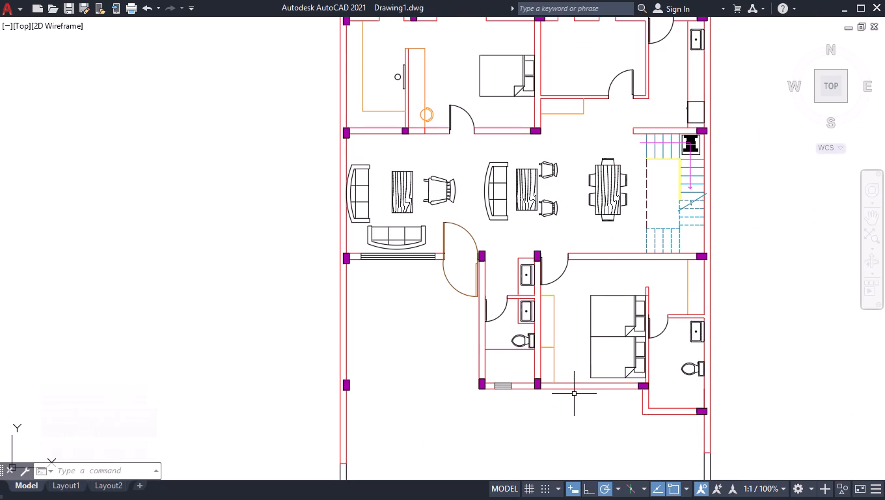
scroll(654, 433, "up", 3)
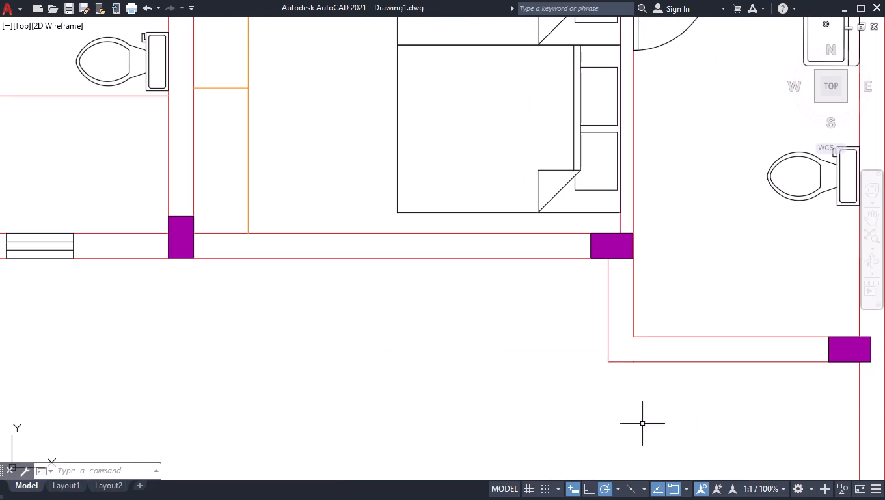
key("l")
key("Return")
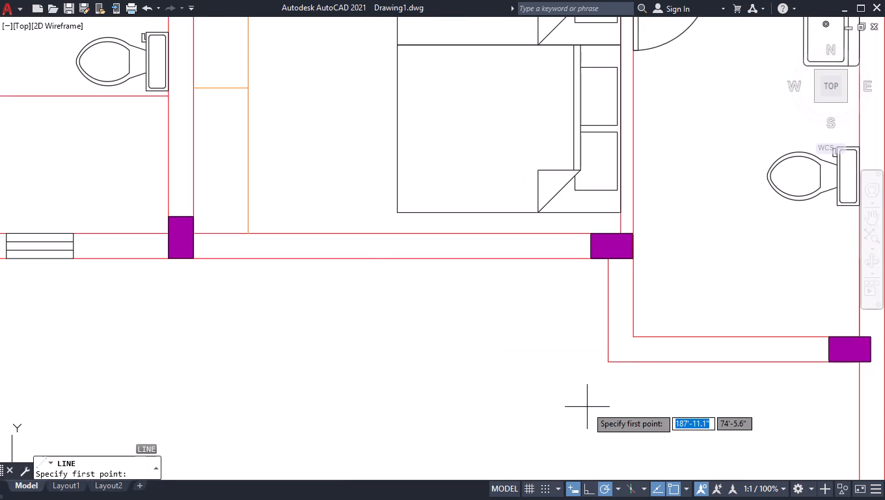
left_click(271, 234)
left_click(270, 258)
key("space")
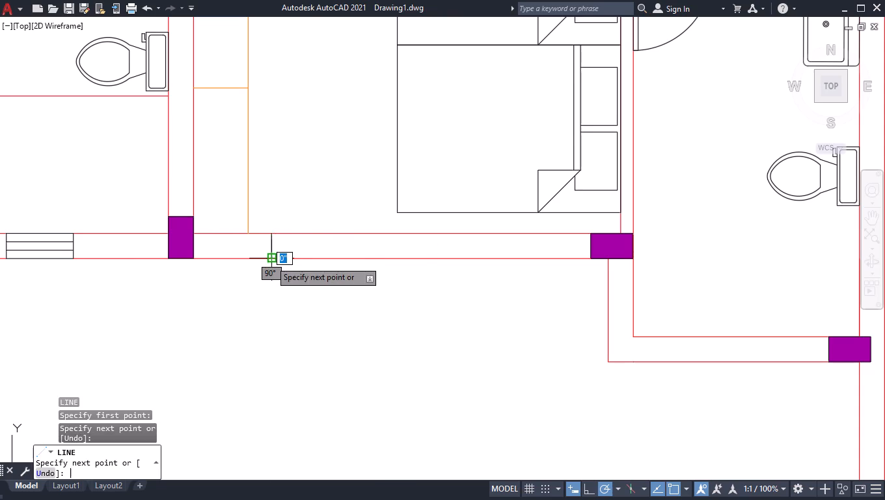
key("space")
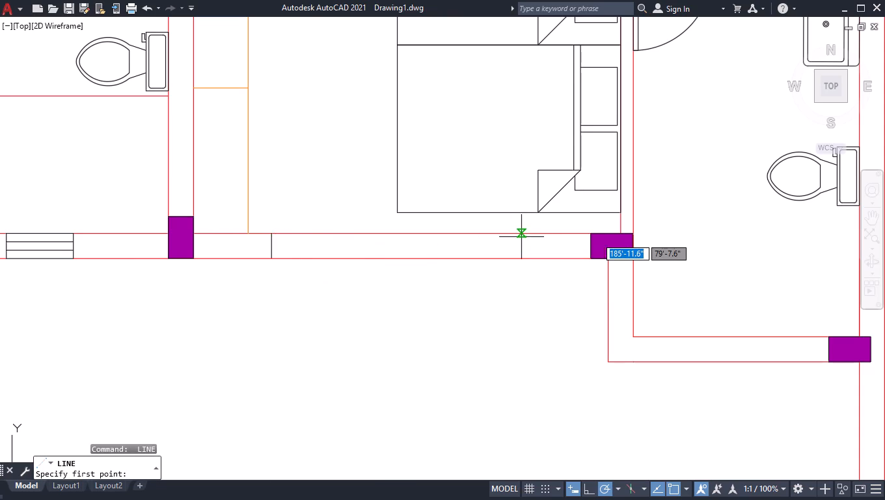
left_click(543, 235)
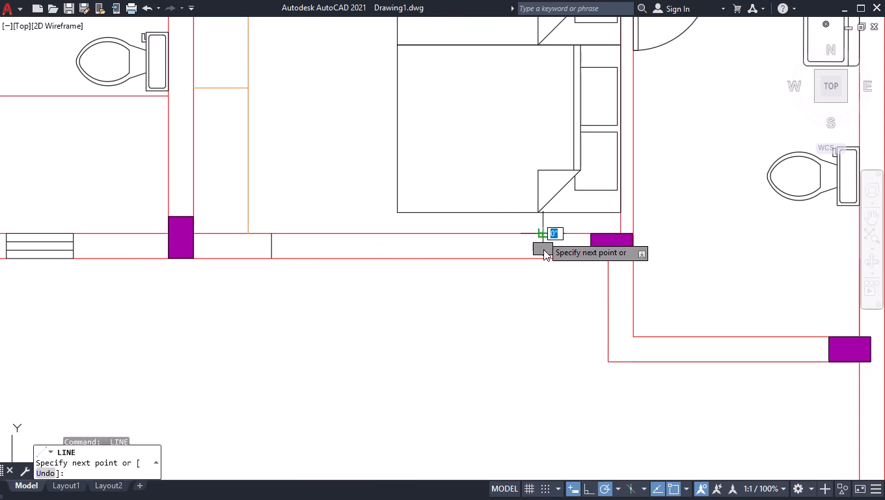
left_click(545, 255)
key("space")
Trim both wall lines between the two side lines to open the window gap in the bedroom's south wall.
type("TR")
key("Return")
left_click(470, 227)
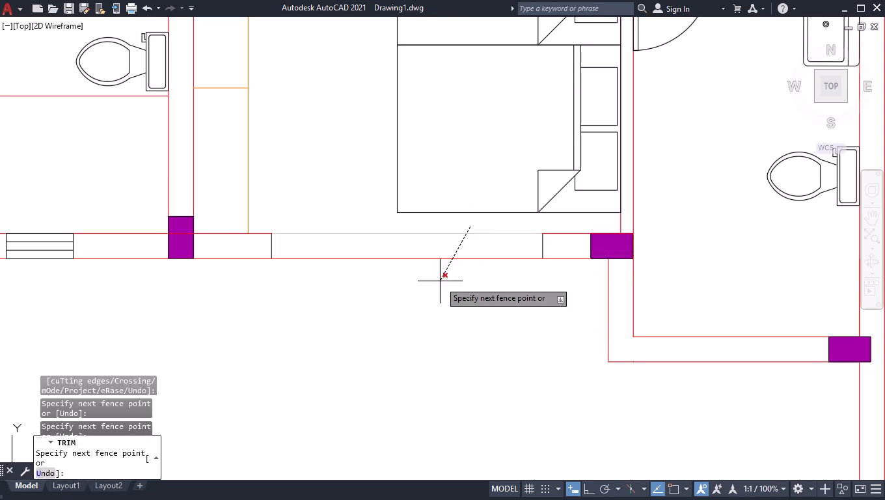
left_click(440, 281)
key("Return")
Draw a line across the bedroom window opening, joining the northern corners of the two wall ends.
key("l")
key("Return")
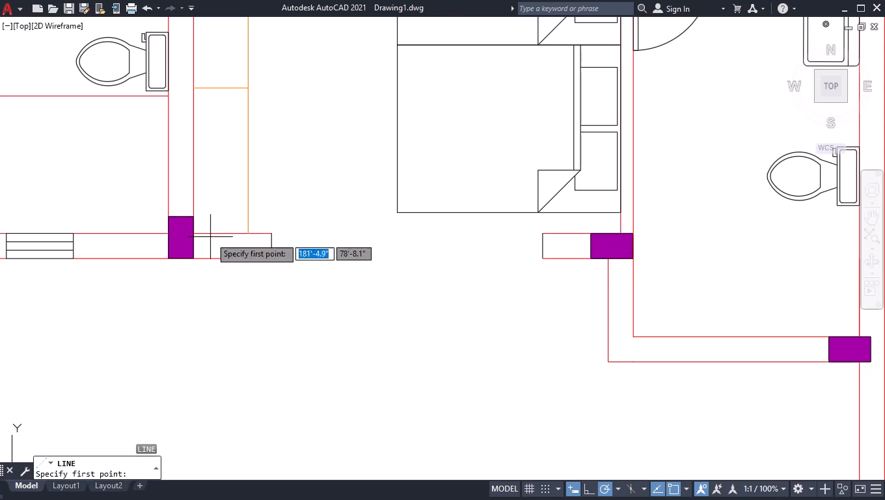
left_click(271, 231)
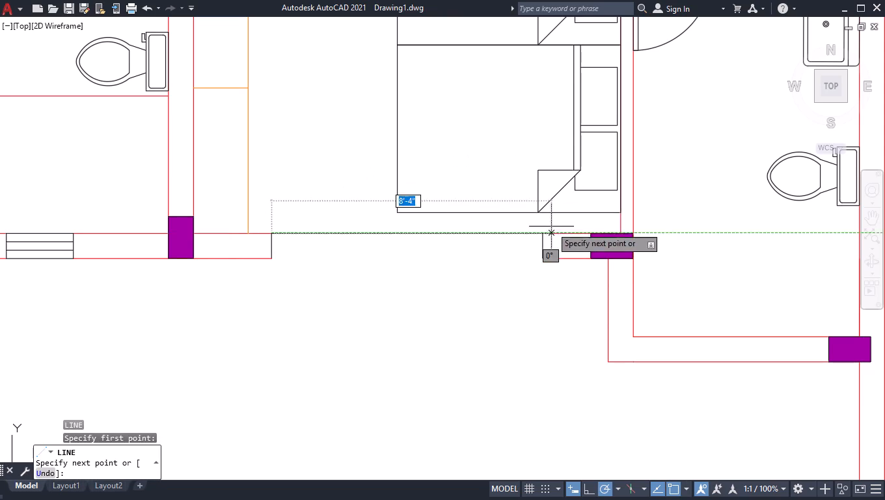
left_click(545, 232)
key("space")
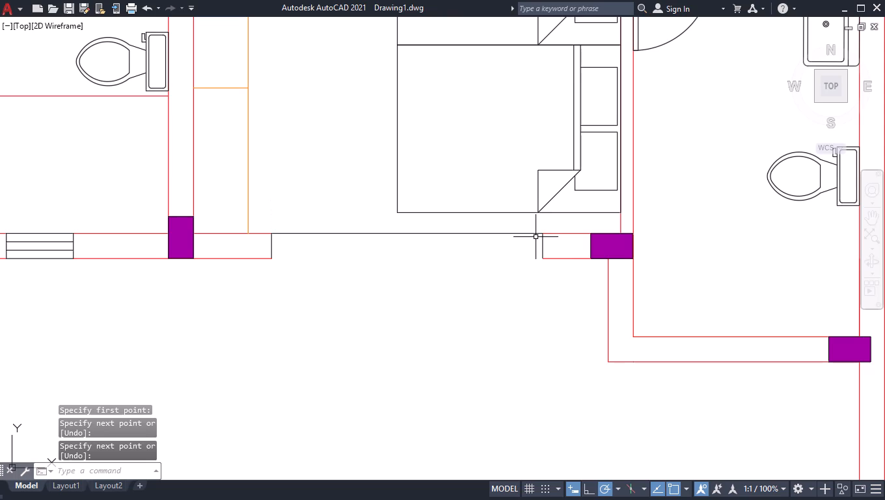
Offset the bedroom window line south three times at 3" spacing to fill the wall thickness.
key("o")
type("FF")
key("Return")
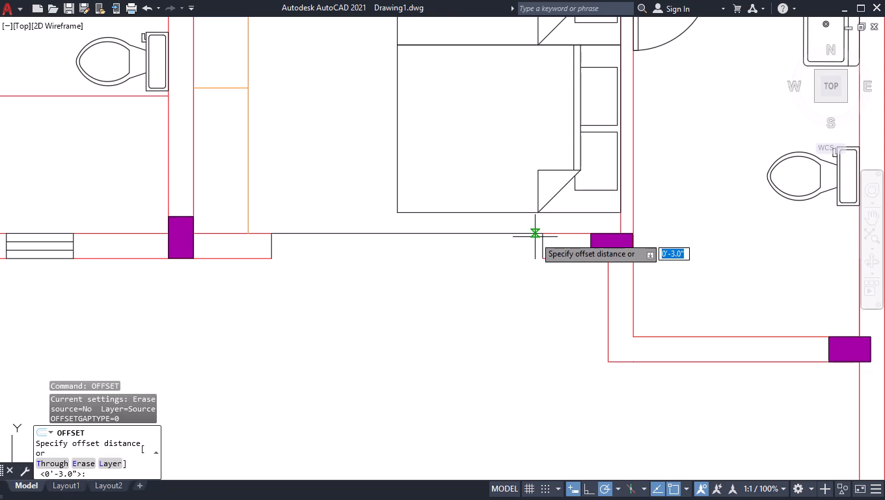
key("3")
key("Return")
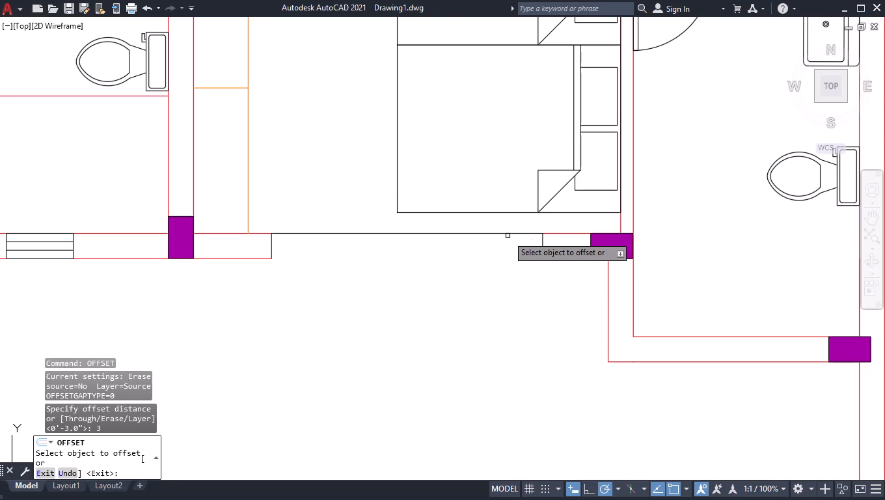
left_click(506, 233)
left_click(501, 245)
left_click(501, 241)
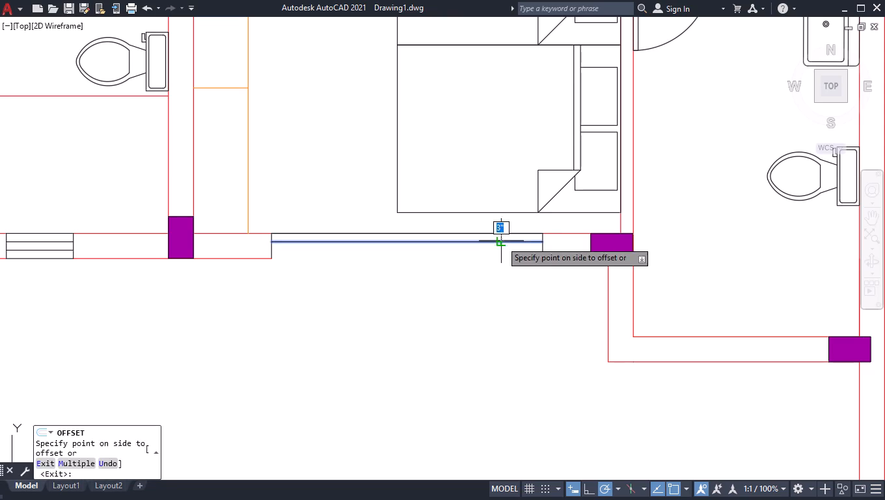
left_click(498, 255)
left_click(498, 249)
left_click(496, 264)
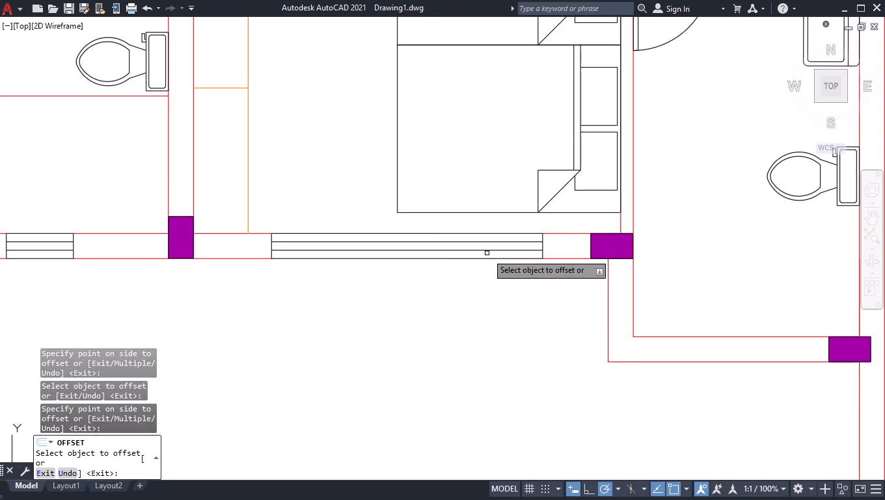
key("Return")
scroll(449, 267, "down", 3)
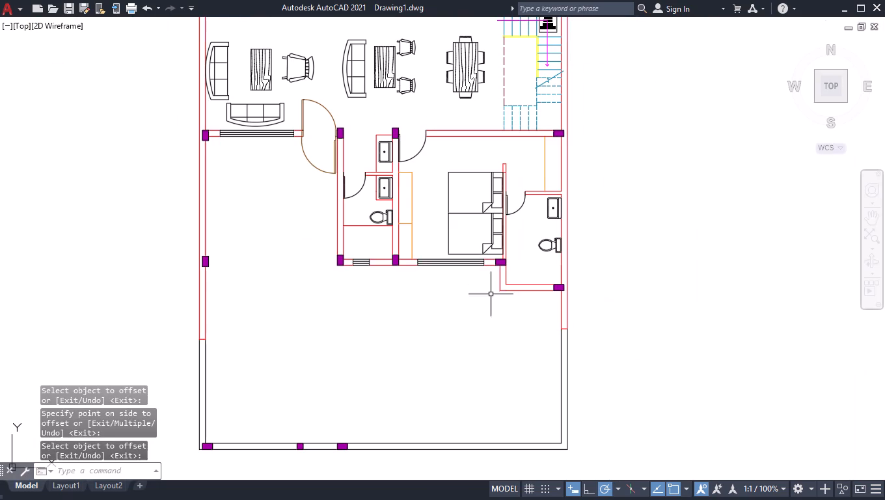
Draw two lines across the southeastern bathroom's south wall, one near its west corner and one short of the eastern column.
scroll(545, 293, "up", 3)
key("l")
key("Return")
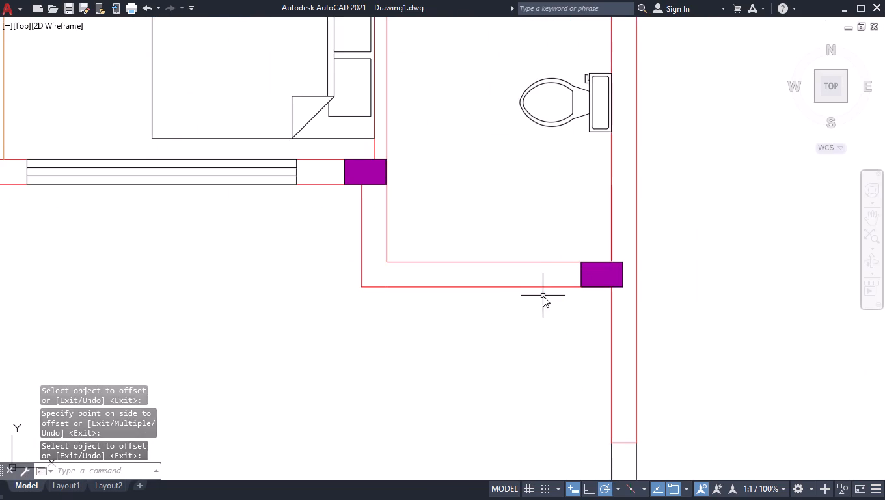
left_click(409, 263)
left_click(409, 286)
key("space")
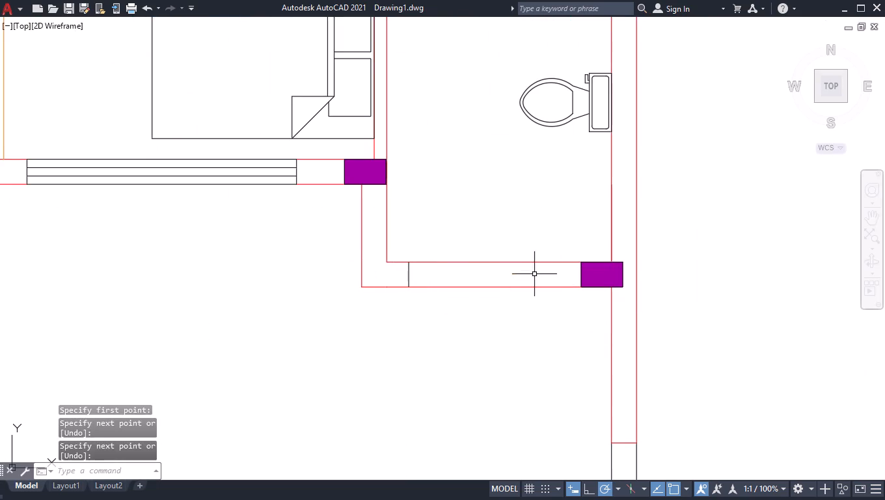
key("space")
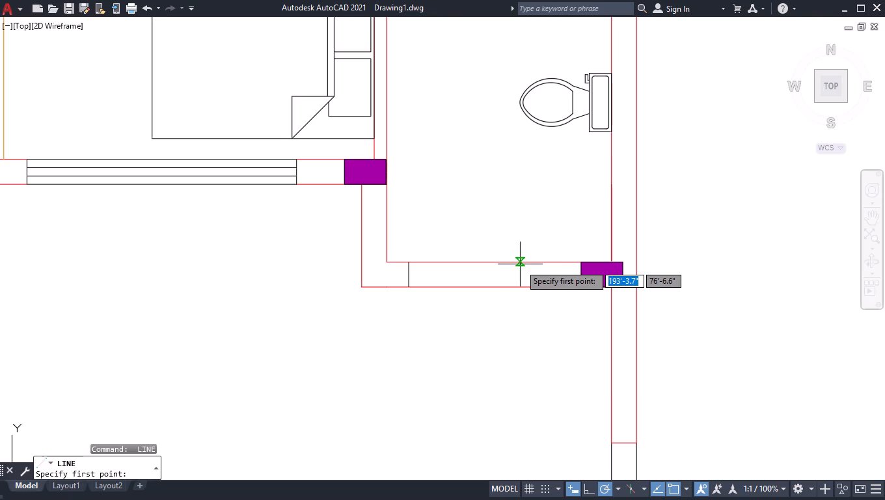
left_click(498, 262)
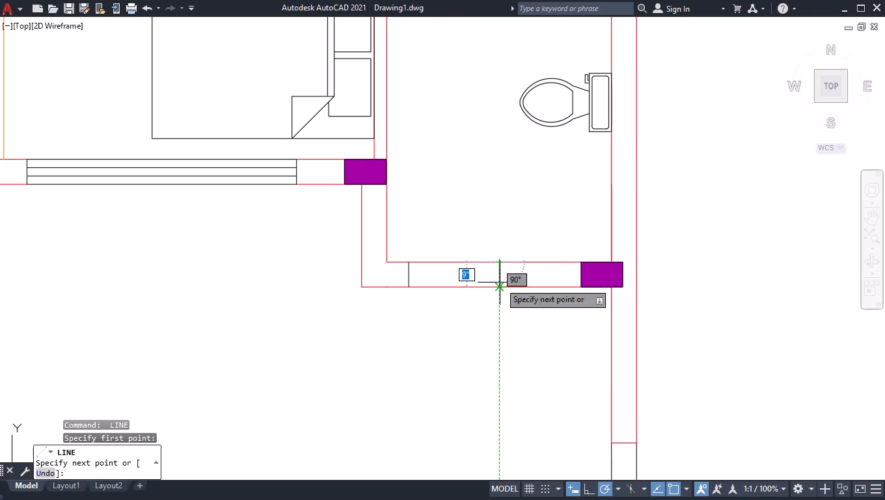
left_click(498, 285)
key("space")
Trim both wall lines between the two side lines to open the window gap in the bathroom's south wall.
type("TR")
key("Return")
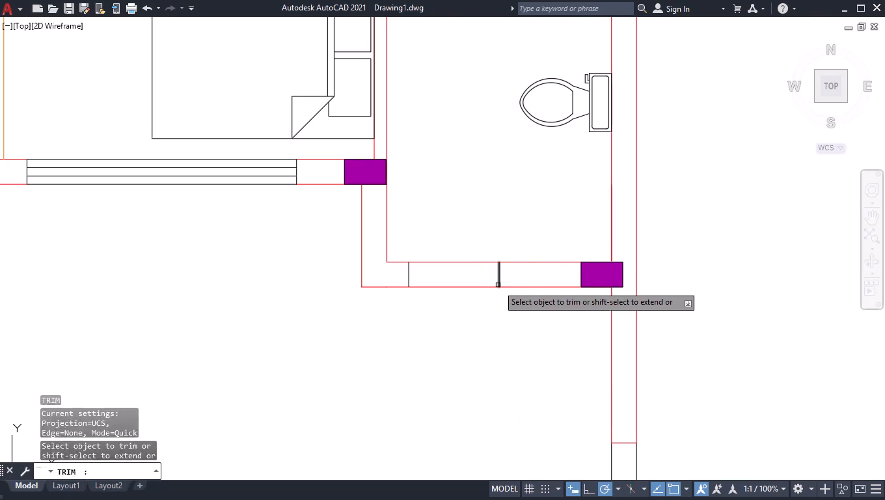
left_click_drag(474, 245, 474, 251)
left_click(466, 303)
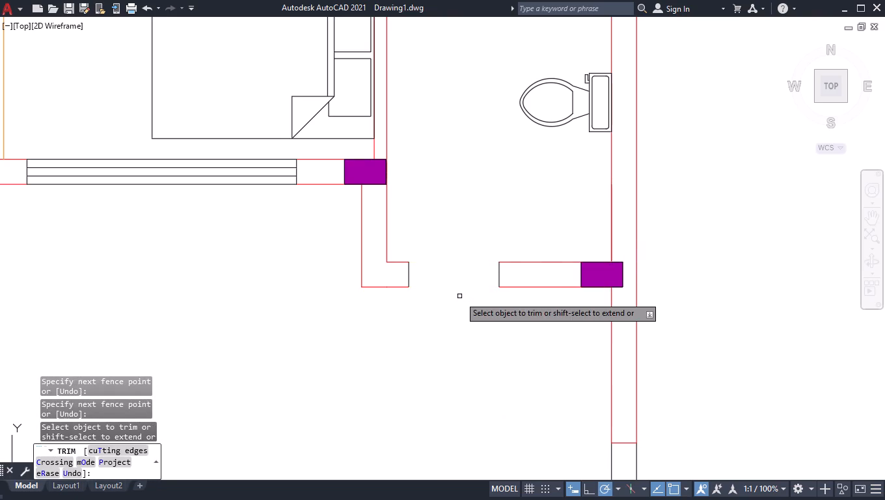
key("Return")
Draw a line across the bathroom window opening, joining the northern corners of the two wall ends.
key("l")
key("Return")
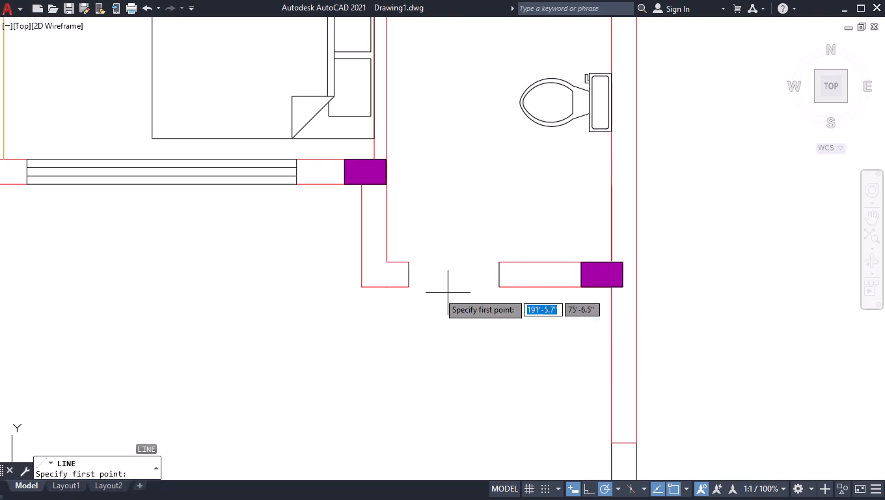
left_click(407, 264)
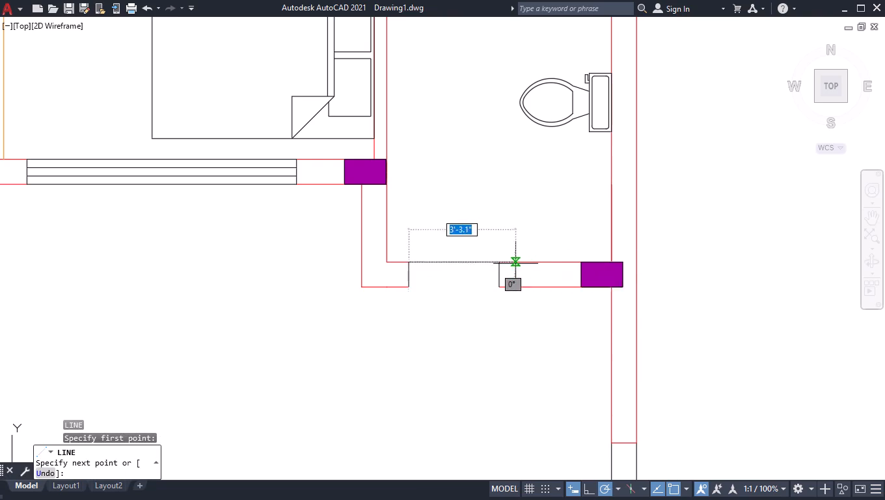
left_click(499, 262)
key("space")
Offset the bathroom window line south three times at 3" spacing to fill the wall thickness.
type("OFF")
key("Return")
key("3")
key("Return")
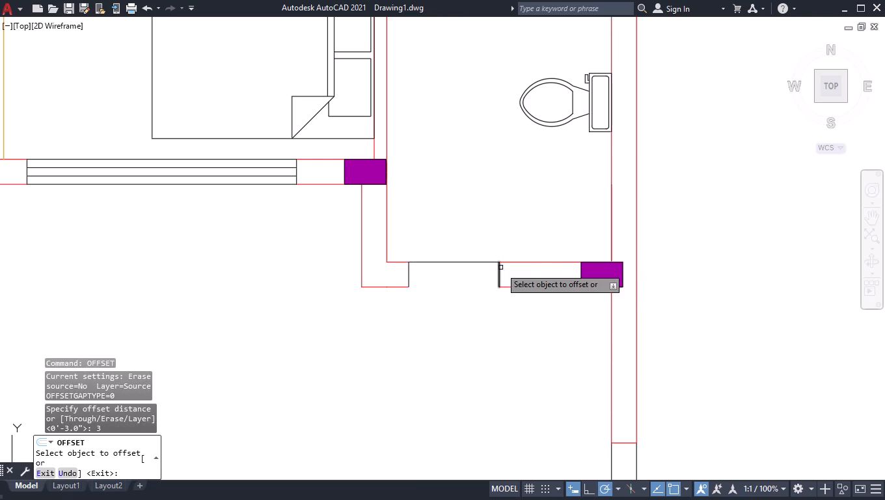
left_click(472, 263)
left_click(463, 299)
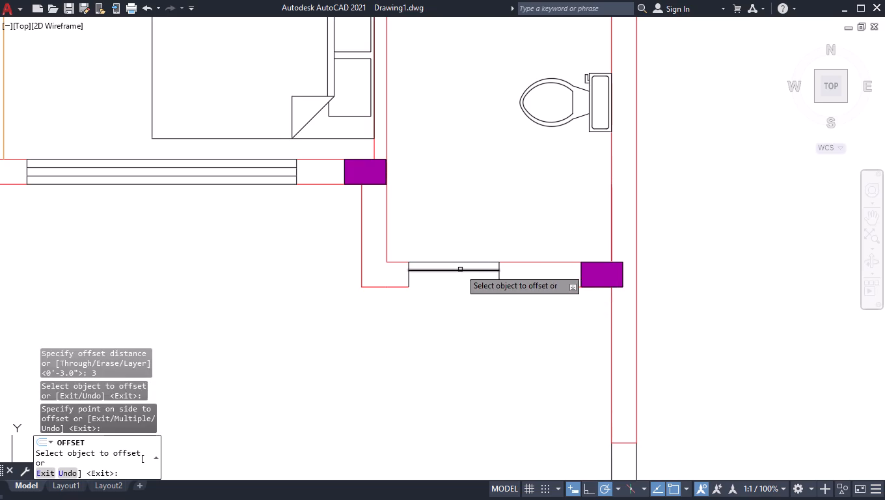
left_click(459, 268)
left_click(461, 270)
left_click(459, 285)
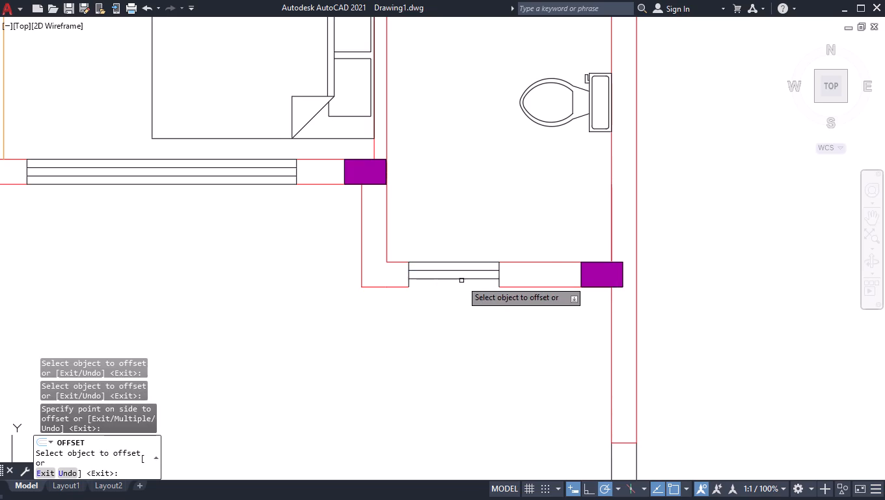
left_click(461, 281)
left_click(464, 298)
key("Return")
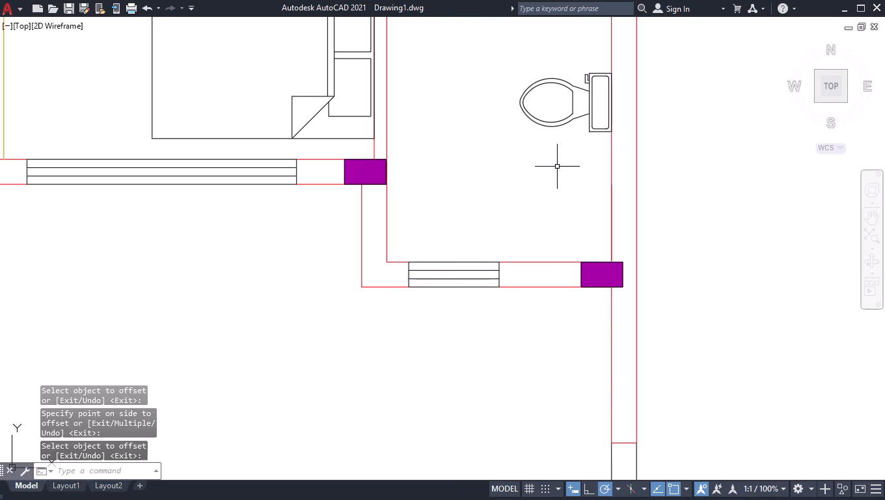
Delete the two inner lines of the southern bedroom's window, keeping its outer frame.
scroll(571, 7, "down", 2)
scroll(530, 276, "down", 3)
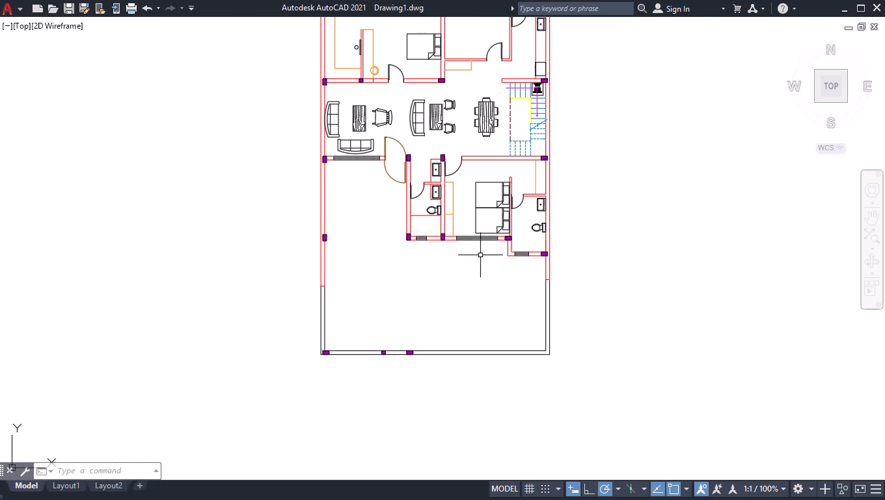
scroll(478, 252, "up", 4)
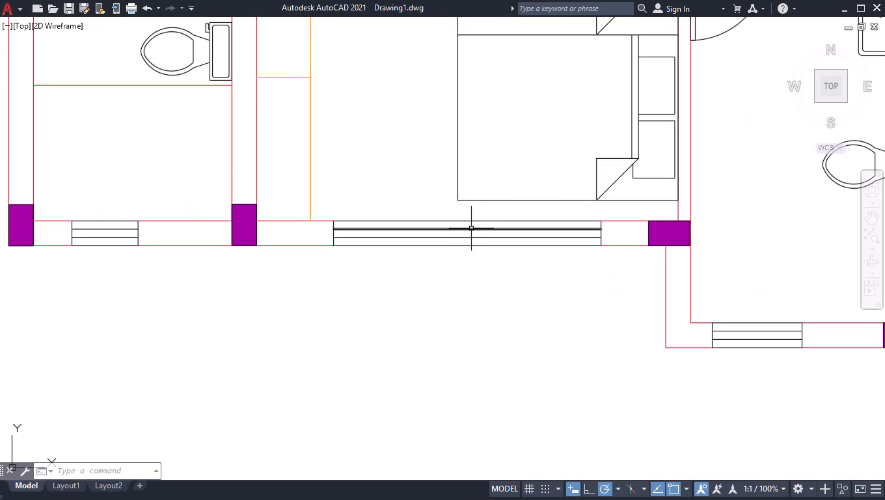
left_click(387, 229)
left_click(388, 237)
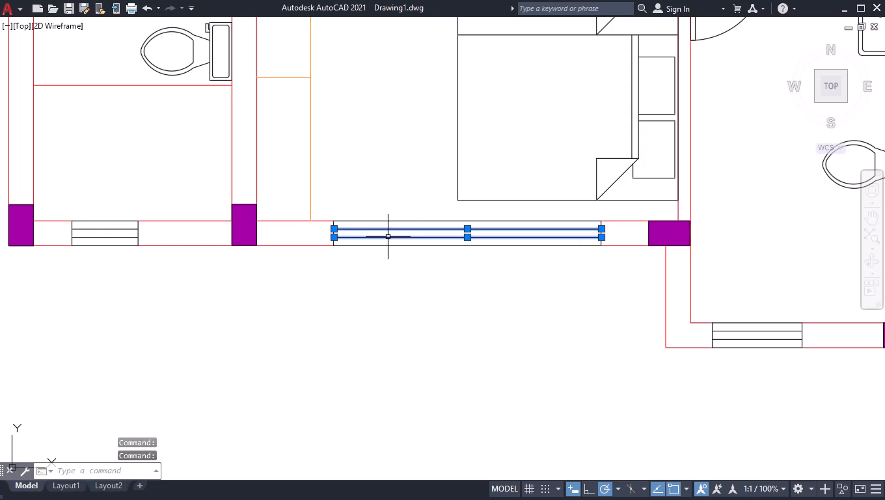
key("Delete")
Draw a narrow sash about 4' long and 1.6" thick from the bedroom window's west side, near its northern line.
key("l")
key("Return")
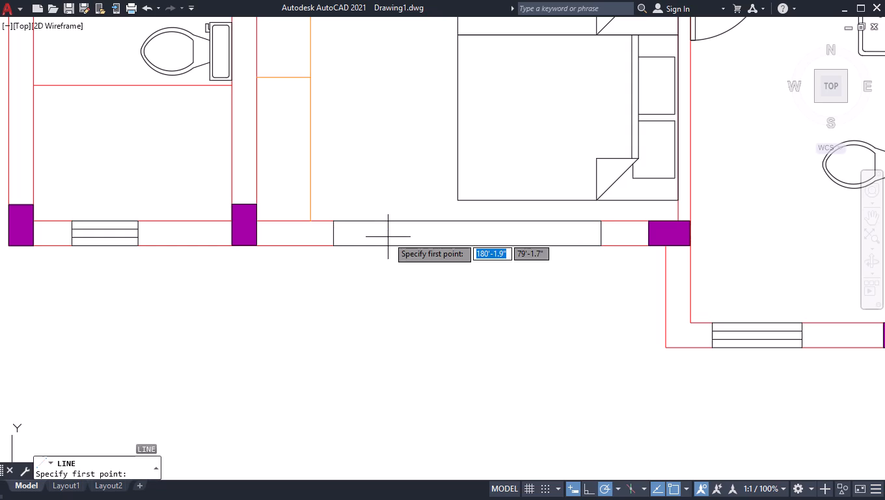
scroll(594, 209, "up", 1)
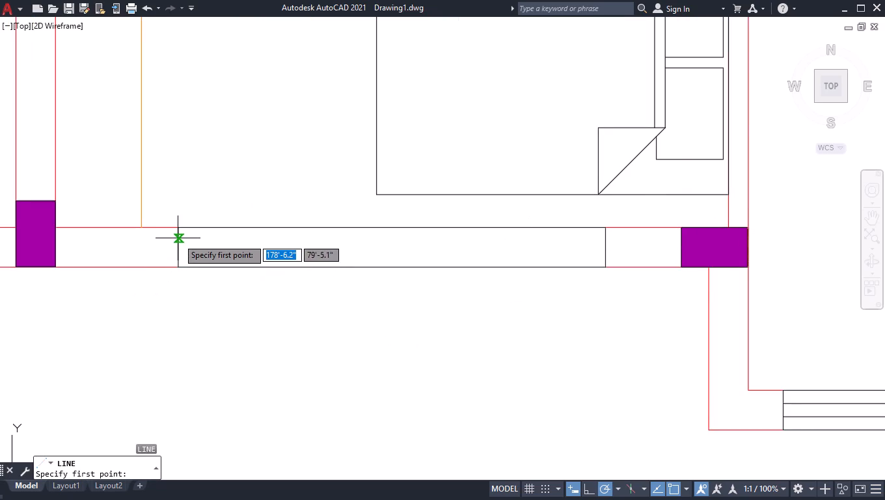
scroll(178, 236, "up", 1)
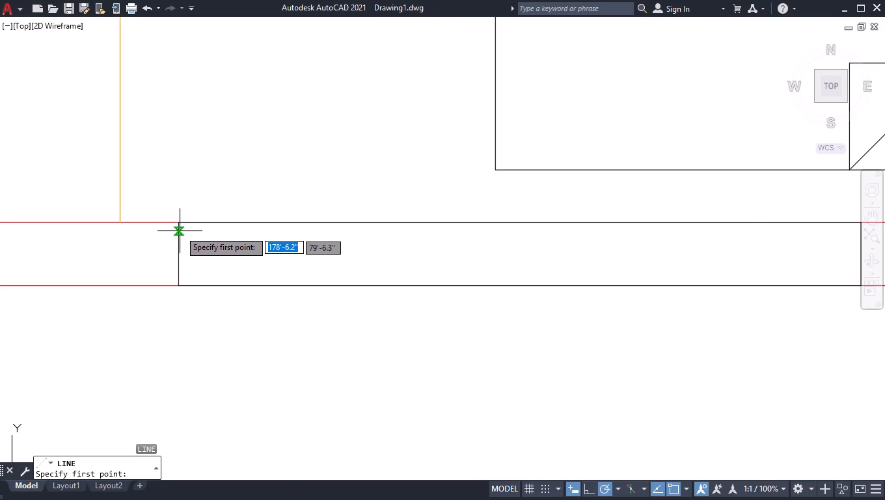
left_click(180, 230)
scroll(571, 227, "down", 2)
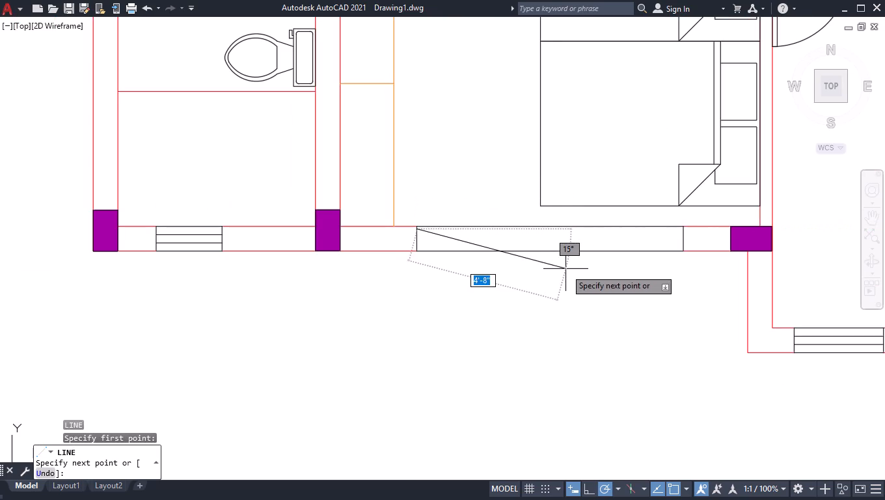
left_click(550, 231)
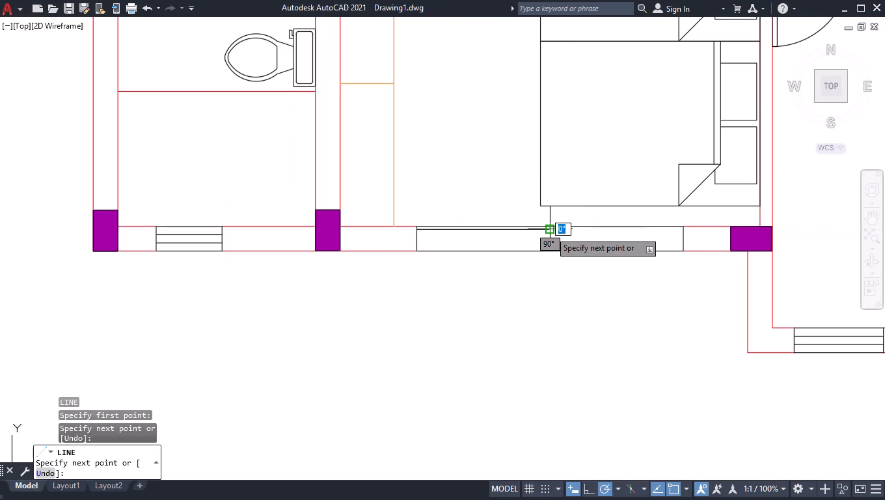
scroll(550, 236, "up", 2)
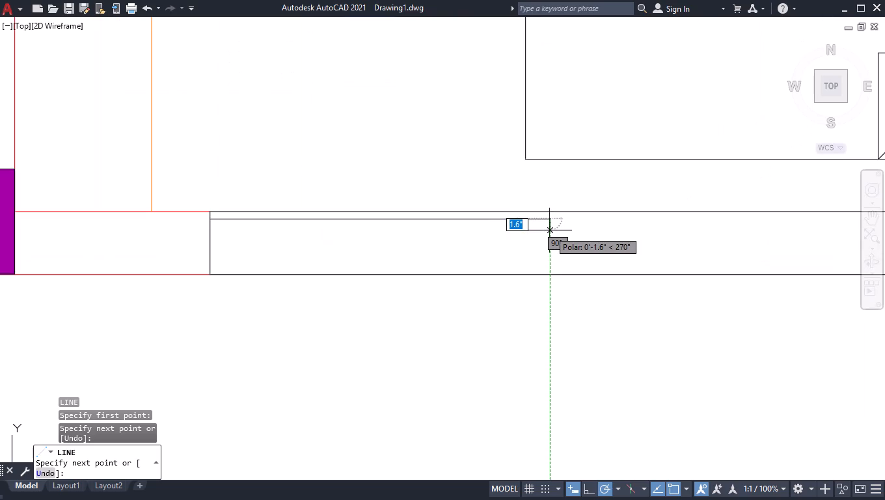
left_click(549, 231)
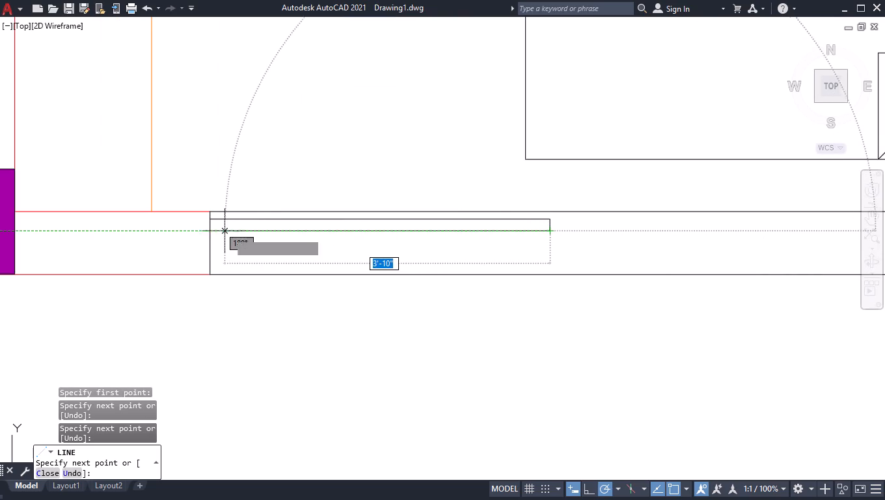
left_click(211, 229)
key("space")
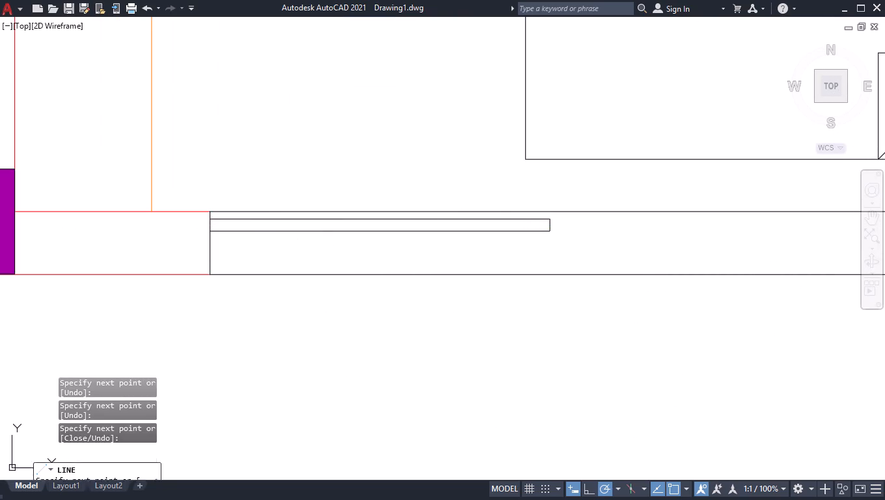
Draw a matching narrow sash about 4' long from the window's east side near its southern line, ending level with the western sash.
scroll(359, 274, "down", 1)
scroll(708, 276, "up", 1)
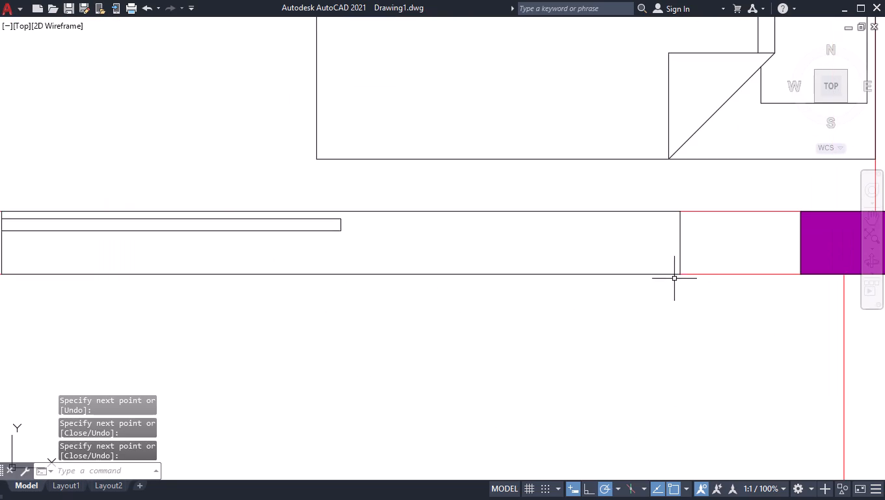
key("space")
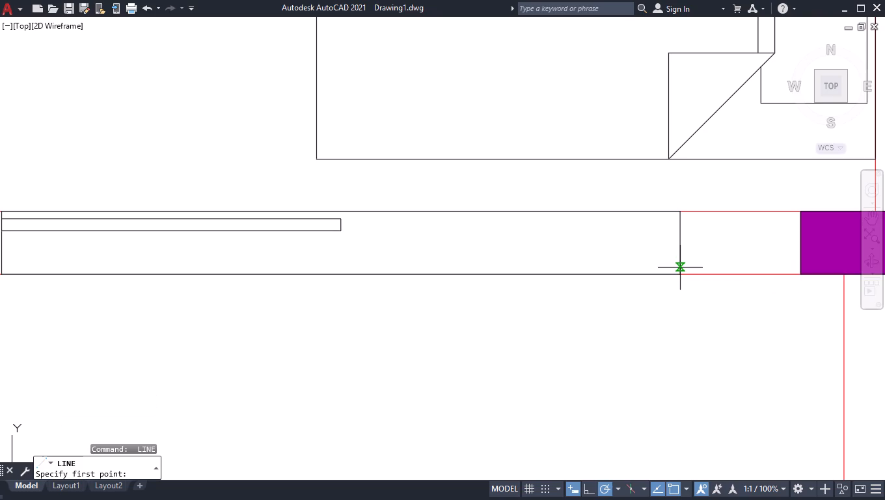
scroll(680, 268, "up", 2)
left_click(680, 271)
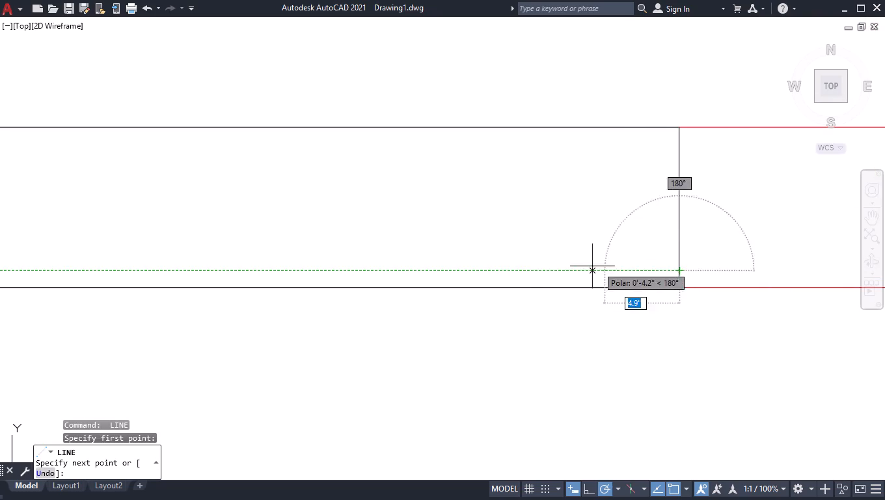
scroll(530, 269, "down", 2)
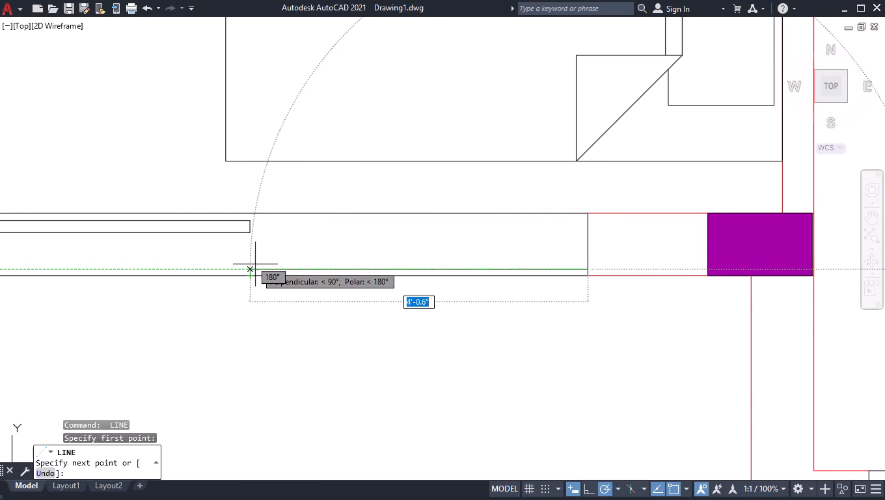
left_click(255, 264)
left_click(251, 257)
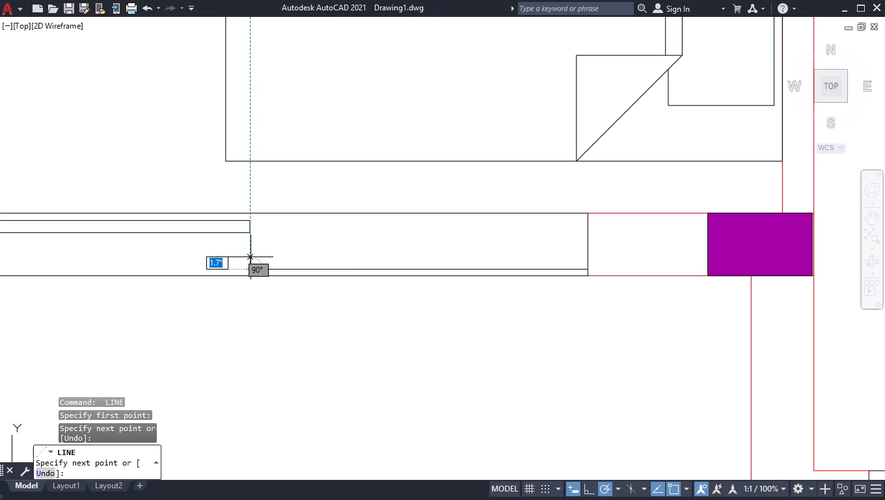
left_click(585, 257)
key("space")
Move the southern bedroom window's western sash about 1.3" south, away from the frame's northern line.
scroll(487, 258, "down", 2)
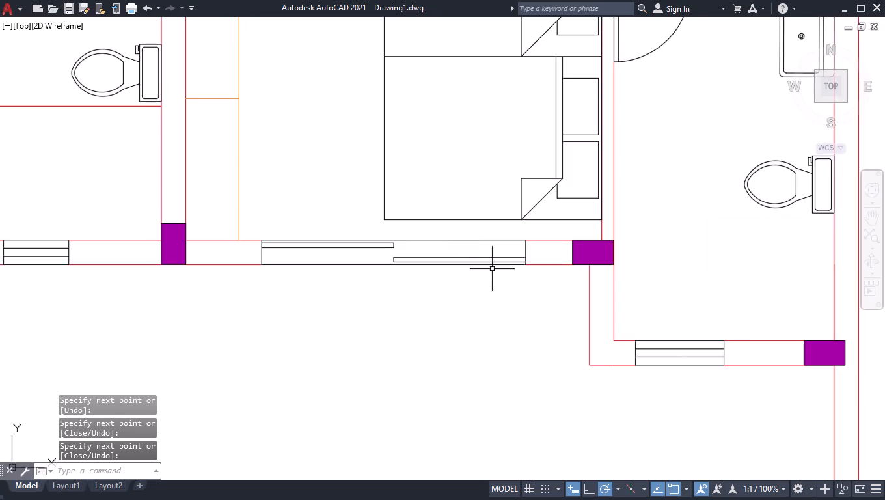
scroll(467, 345, "down", 2)
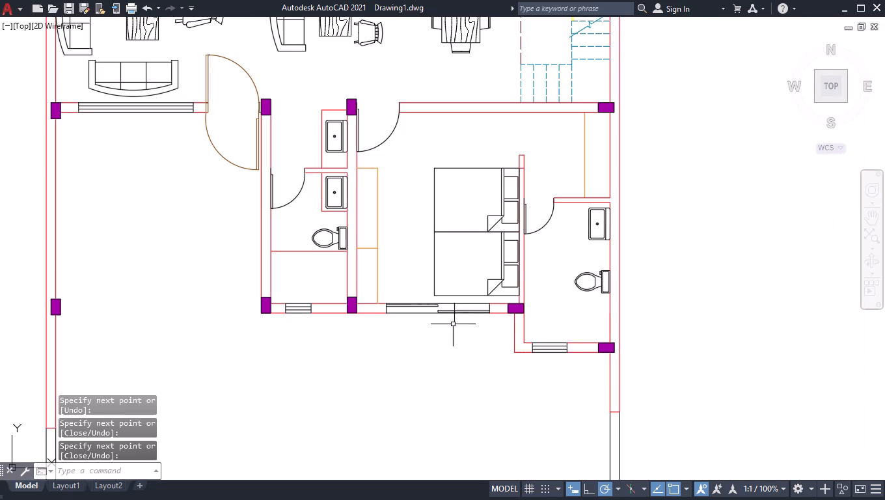
scroll(433, 304, "up", 3)
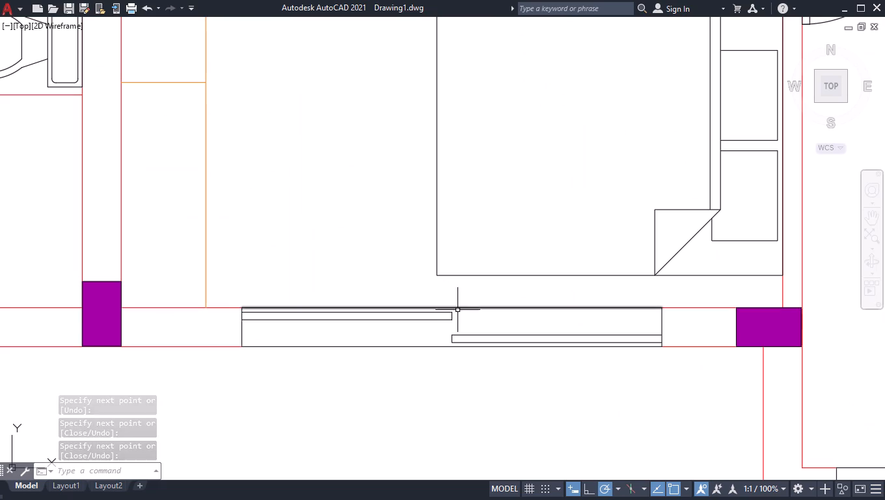
left_click(459, 315)
left_click(413, 326)
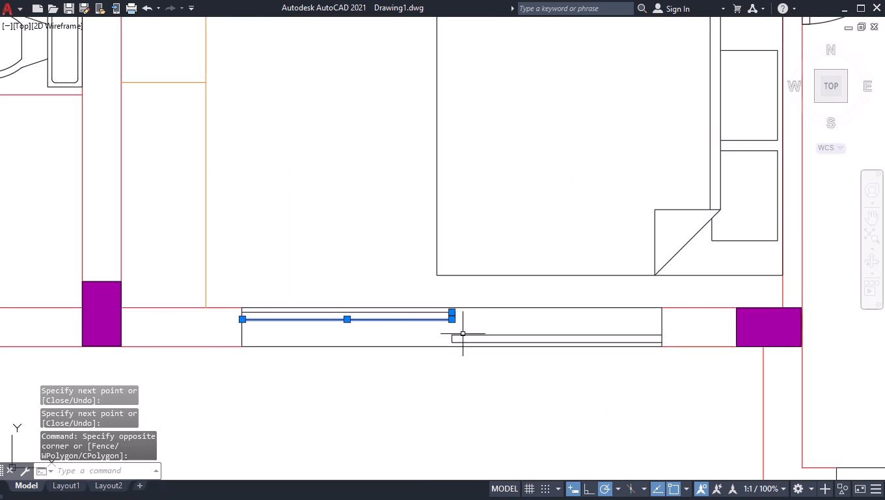
left_click(432, 312)
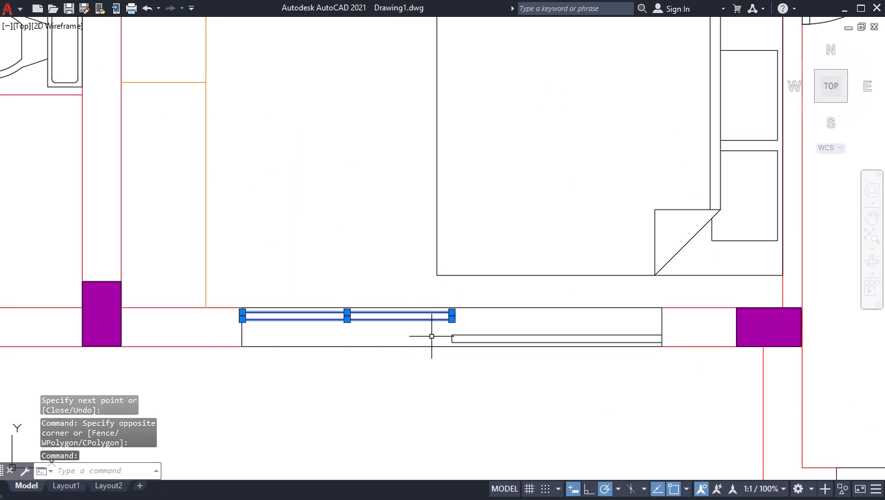
type("MOV")
key("Return")
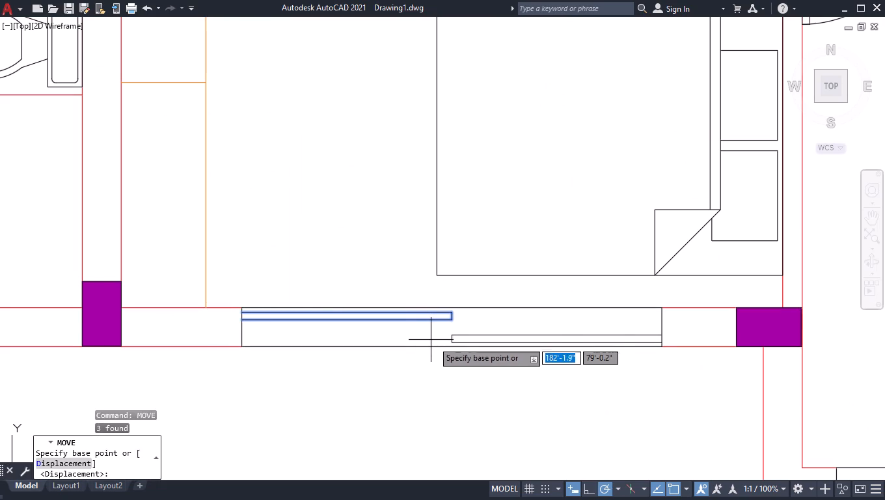
scroll(439, 333, "up", 2)
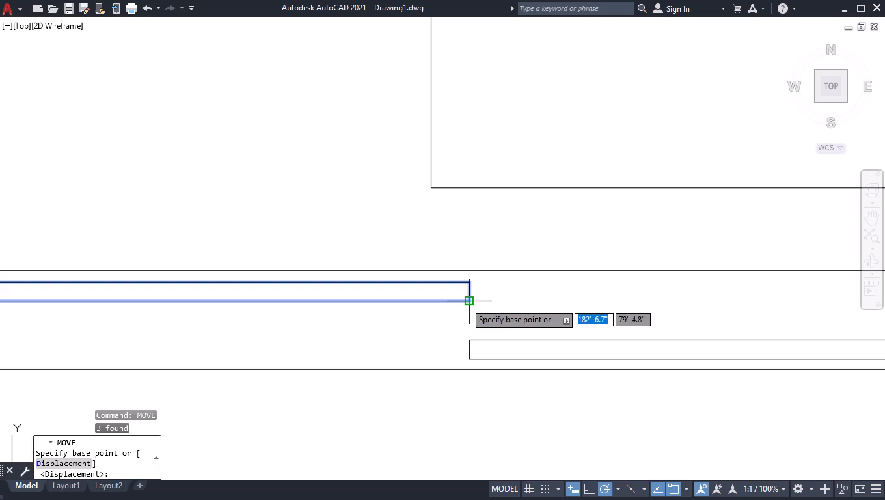
left_click(467, 302)
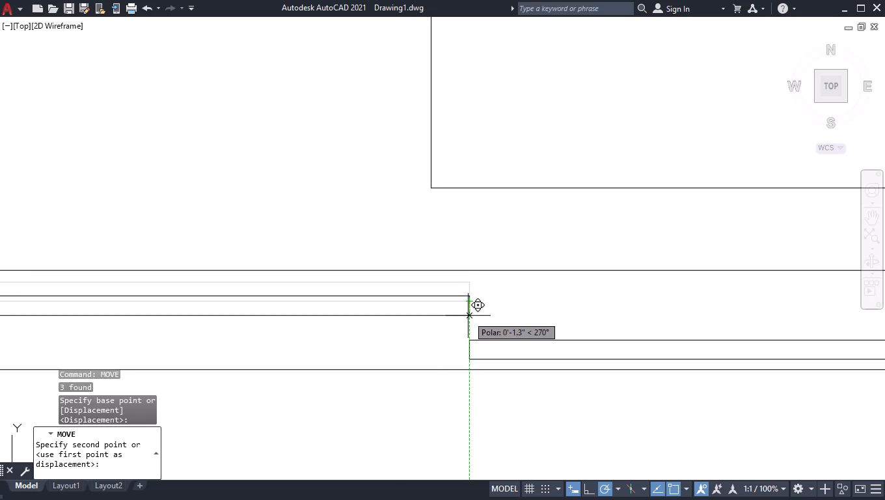
left_click(468, 316)
Move the window's eastern sash straight north, leaving a narrow gap between it and the western sash's line.
left_click(511, 326)
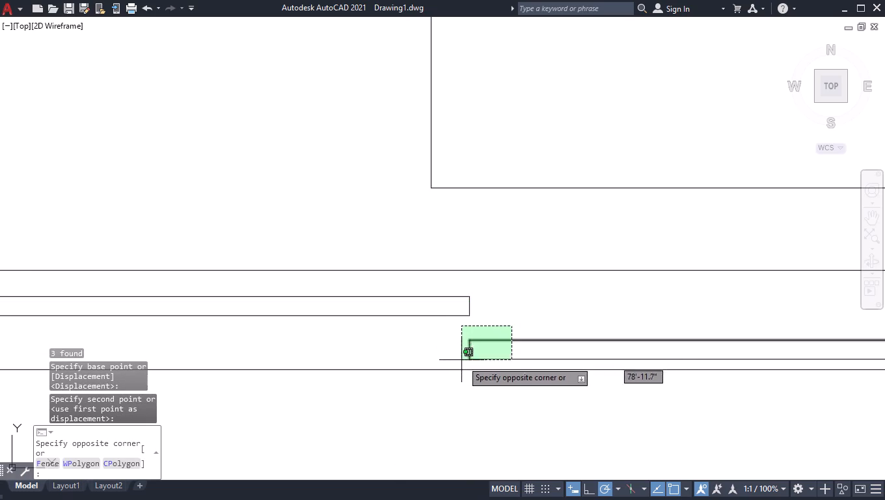
left_click(461, 361)
type("MOV")
key("Return")
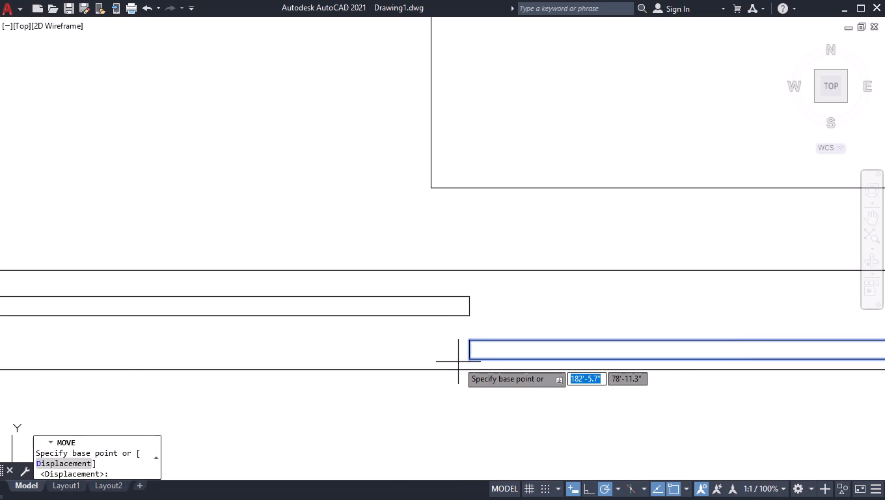
left_click(468, 337)
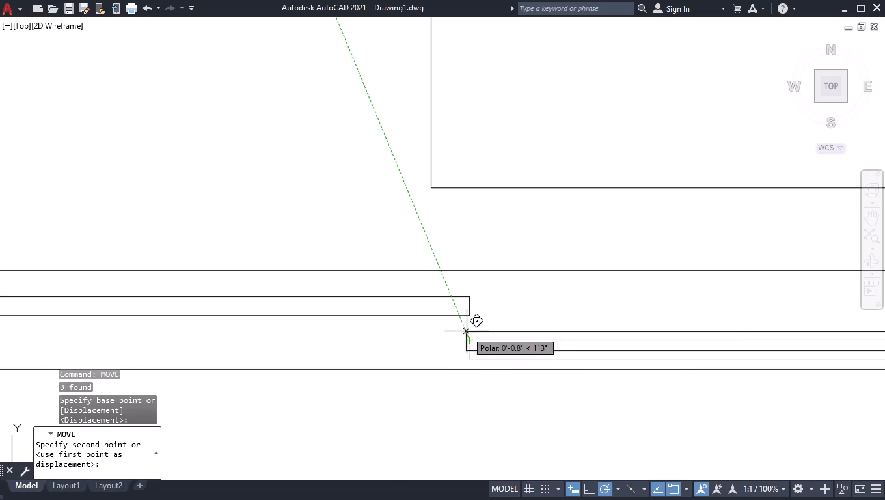
left_click(469, 324)
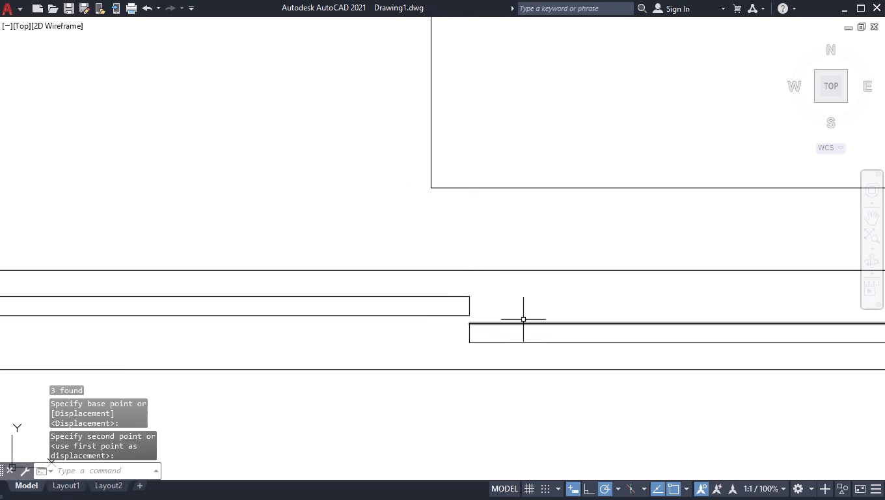
Copy the complete southern bedroom sliding window to the northern bedroom's north wall, starting at the opening's northwest corner.
scroll(519, 319, "down", 3)
scroll(557, 364, "down", 1)
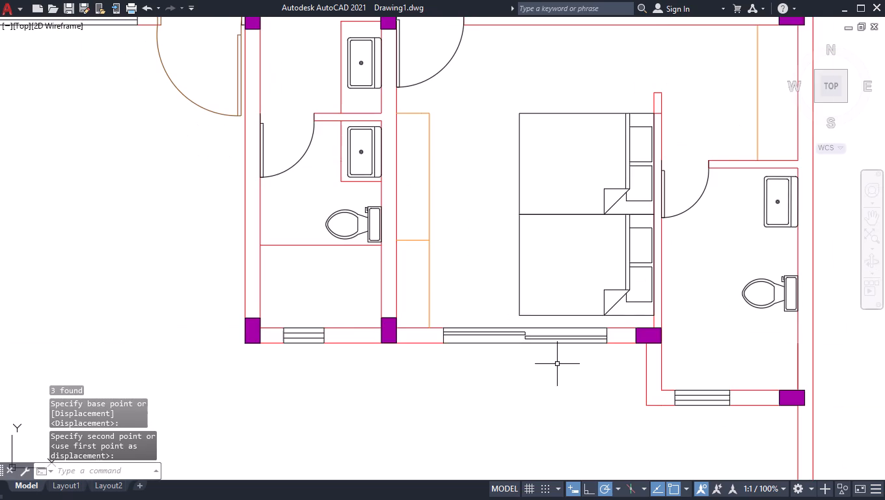
scroll(557, 378, "up", 1)
left_click(580, 292)
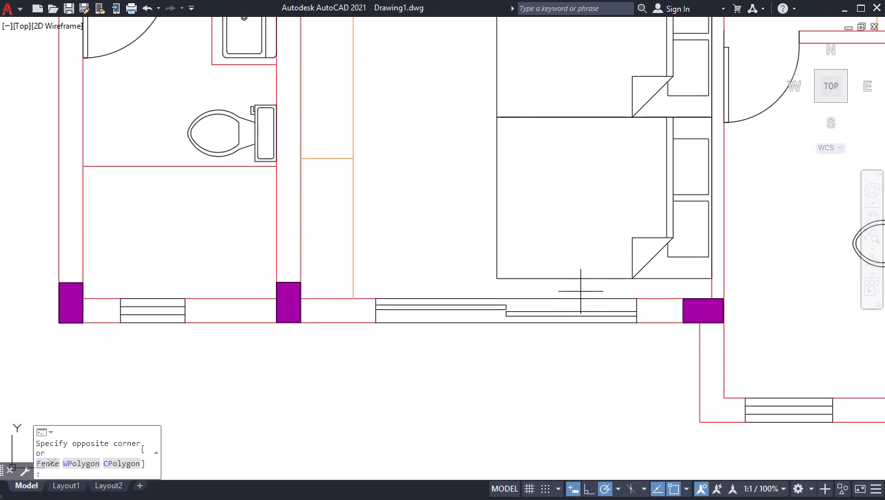
left_click(425, 347)
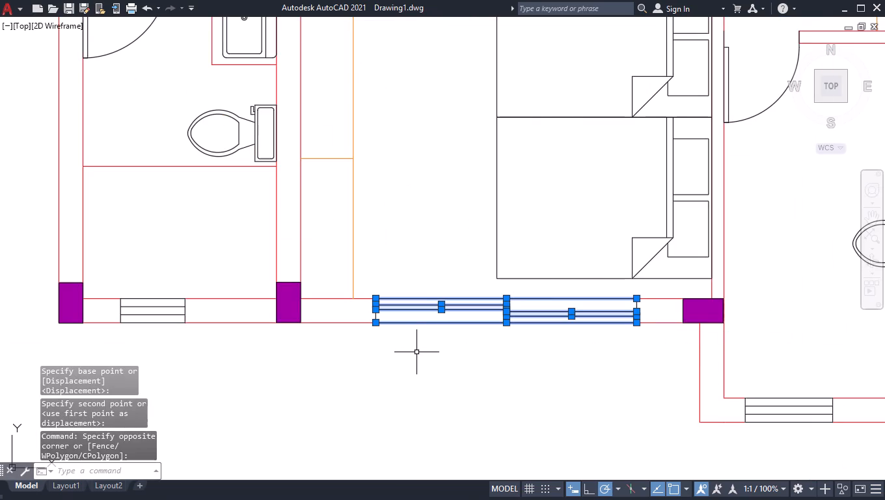
type("CI")
key("BackSpace")
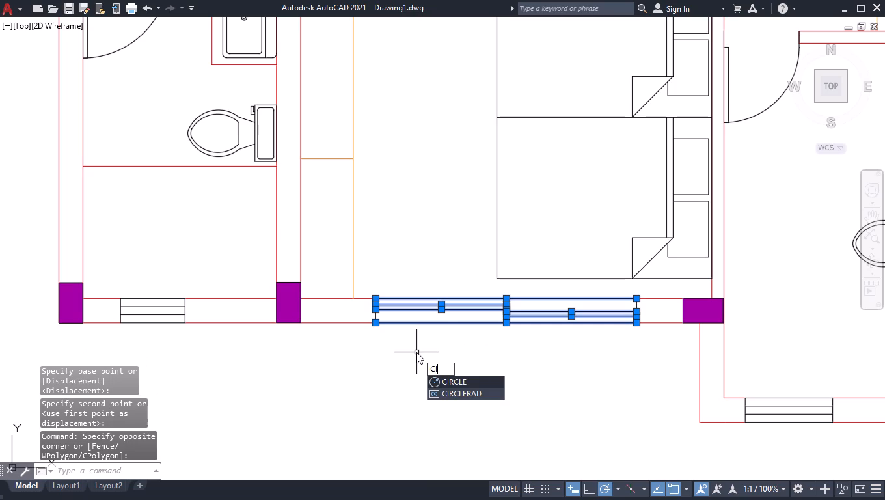
type("OP")
key("BackSpace")
key("BackSpace")
key("BackSpace")
type("OP")
key("Return")
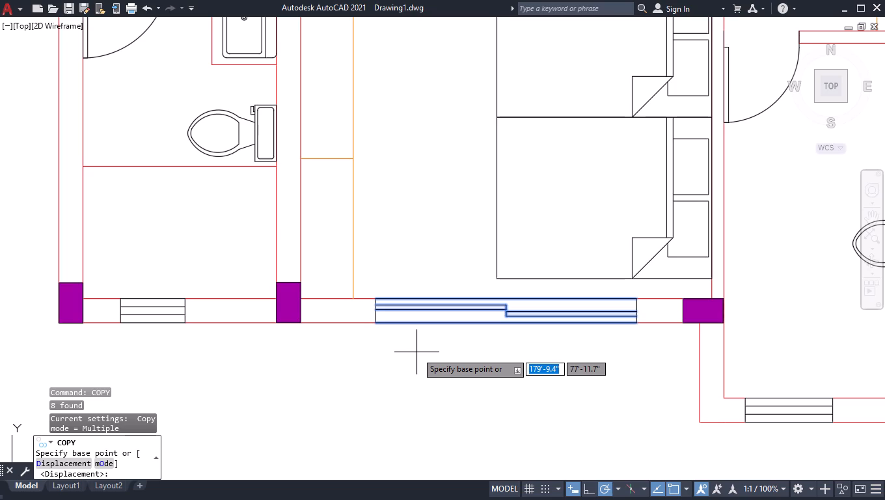
left_click(375, 299)
scroll(401, 250, "down", 4)
scroll(376, 182, "down", 1)
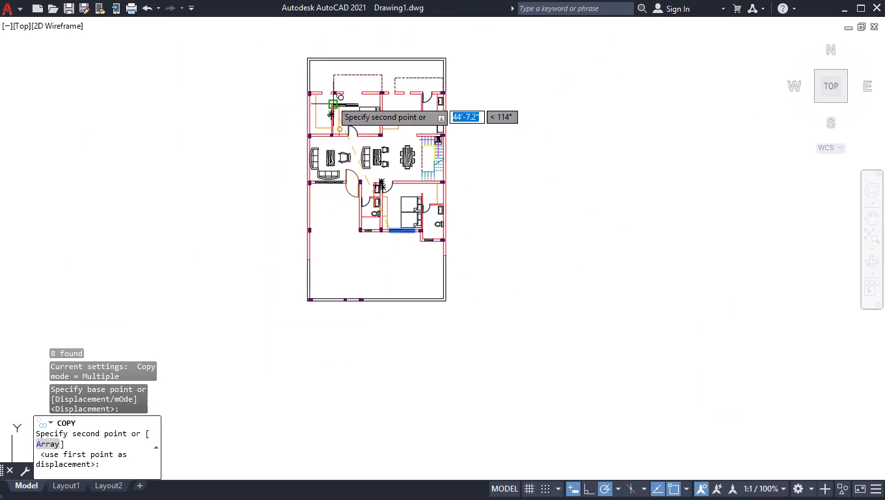
scroll(329, 81, "up", 5)
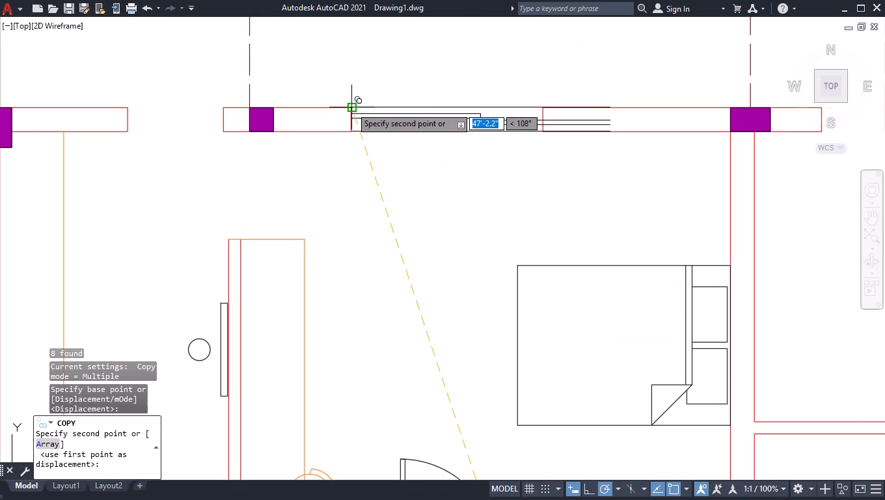
left_click(351, 106)
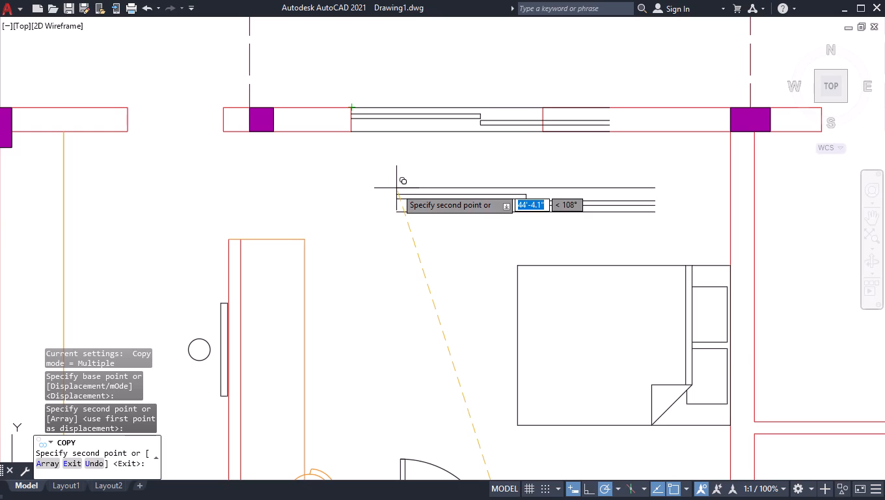
key("Return")
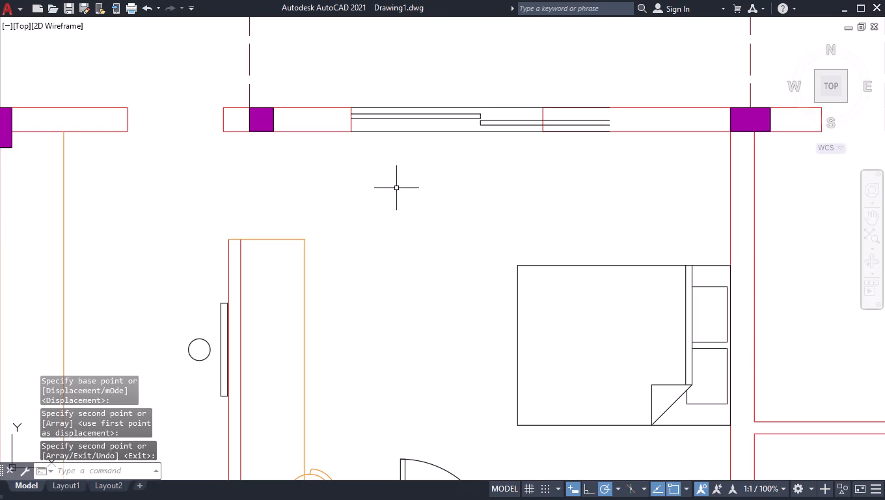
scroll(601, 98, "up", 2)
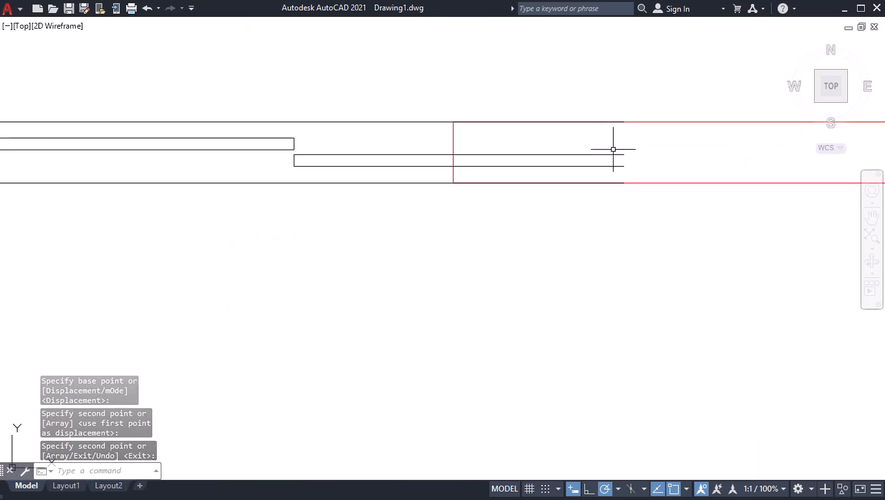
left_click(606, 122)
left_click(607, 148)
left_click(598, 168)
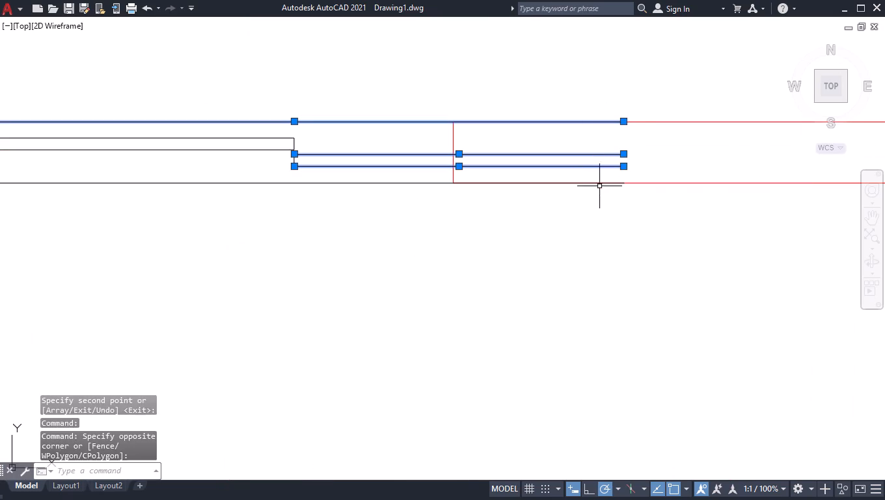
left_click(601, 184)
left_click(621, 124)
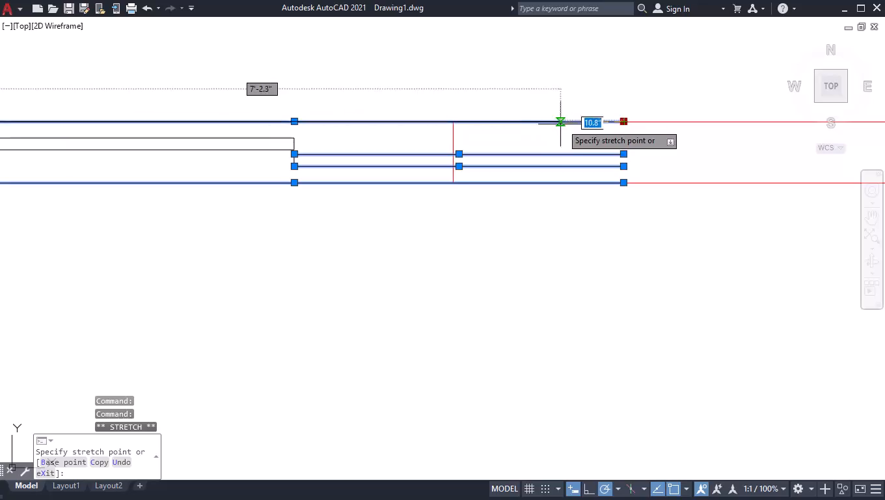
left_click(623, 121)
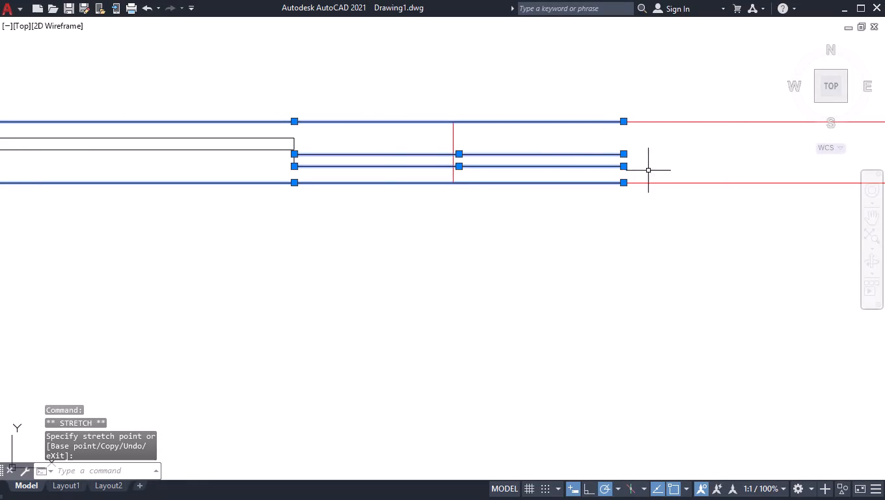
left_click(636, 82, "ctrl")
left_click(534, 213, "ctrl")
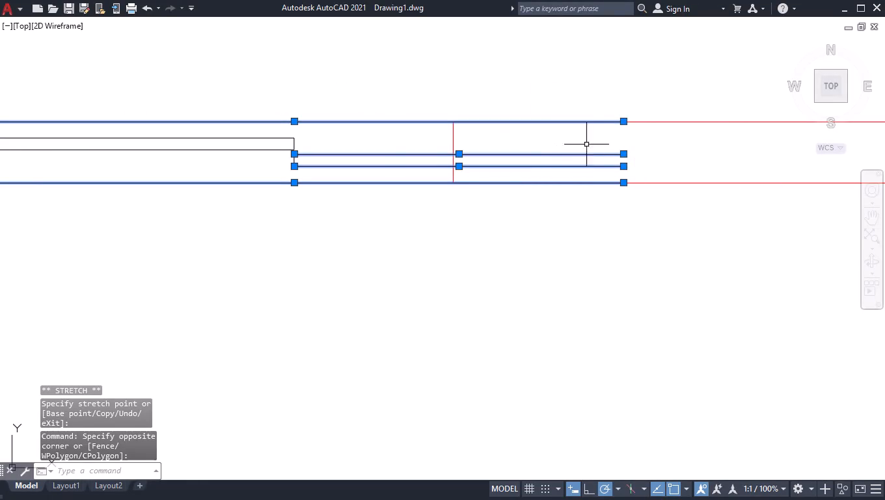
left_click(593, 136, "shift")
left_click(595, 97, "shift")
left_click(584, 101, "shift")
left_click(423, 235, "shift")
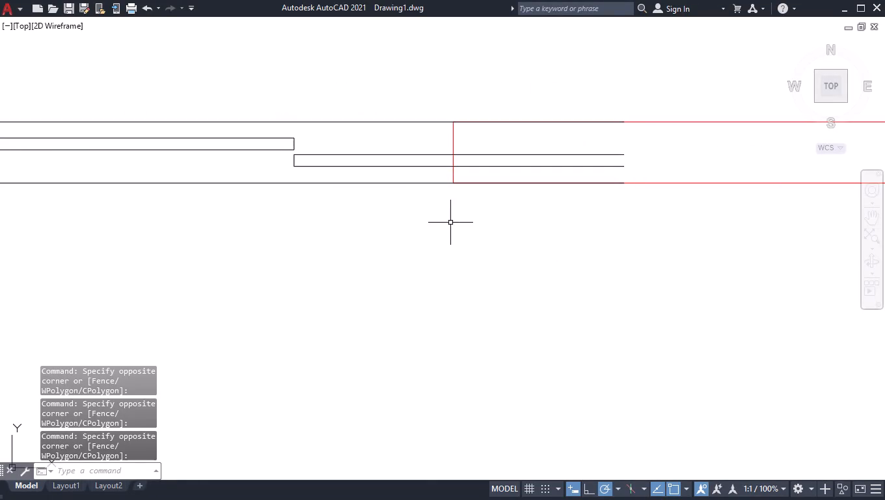
Trim and delete the red wall-end line that crosses the copied window's eastern sash.
scroll(451, 222, "up", 1)
type("TR")
key("Return")
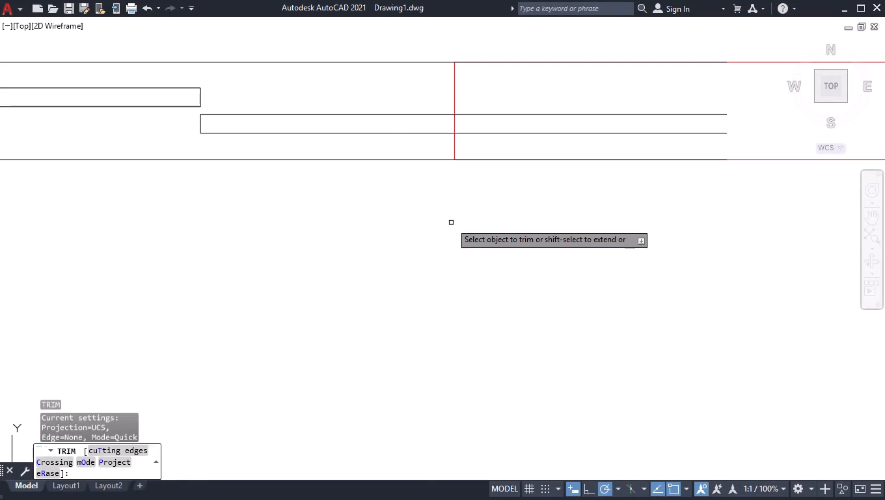
key("Return")
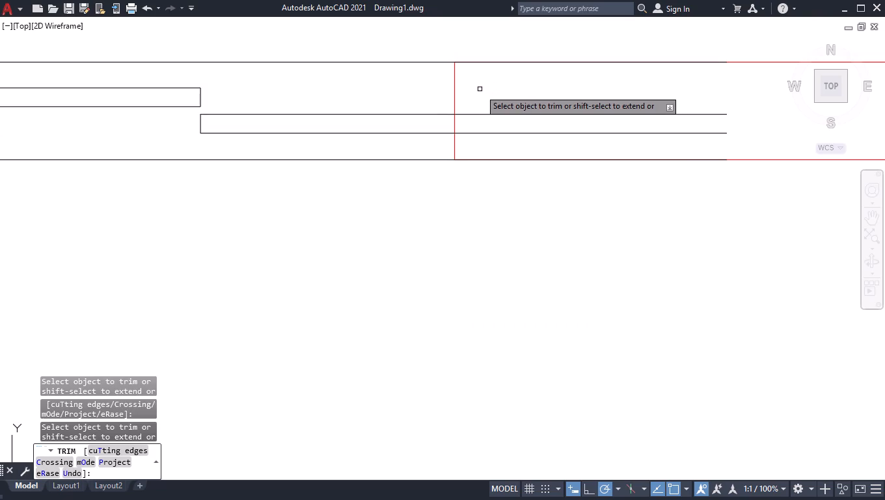
left_click(480, 89)
left_click(452, 88)
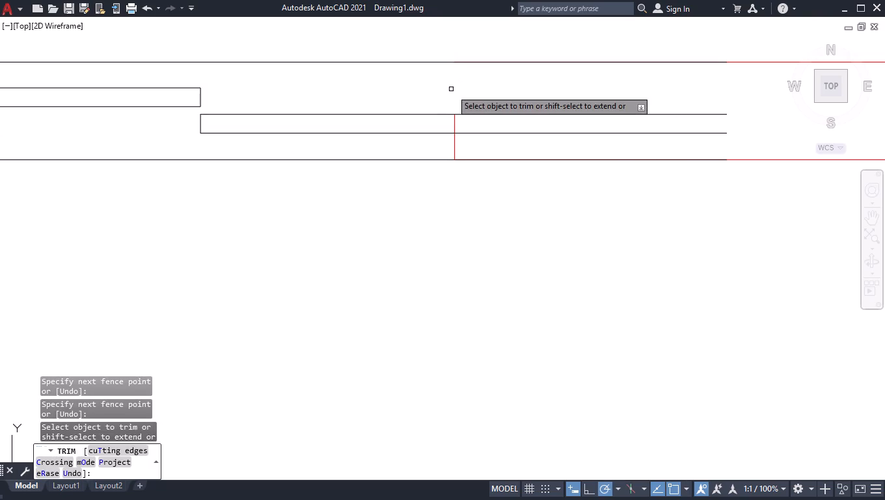
key("Return")
left_click(455, 122)
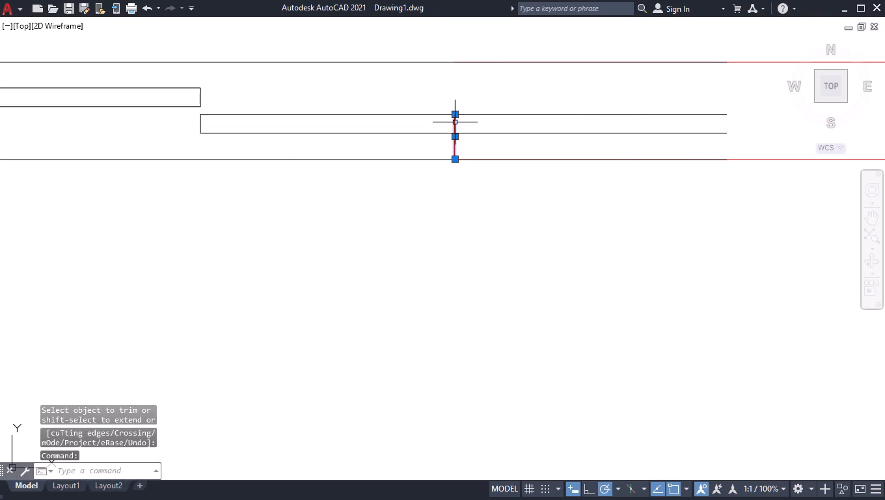
key("Delete")
Draw a 9" line across the wall thickness to close the copied window's east end.
scroll(455, 122, "down", 3)
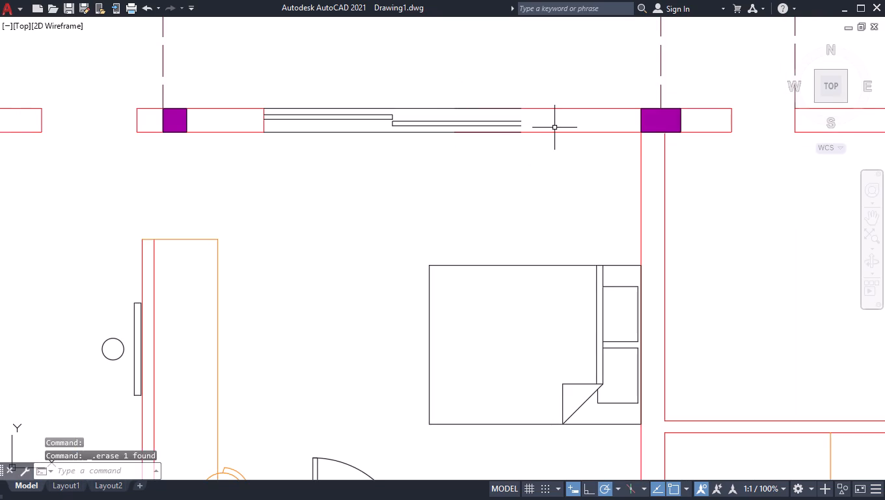
key("l")
key("Return")
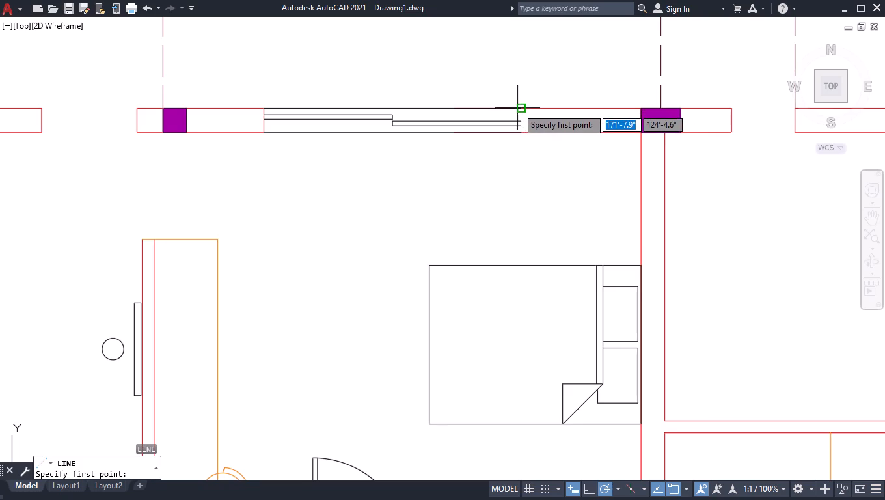
left_click(519, 110)
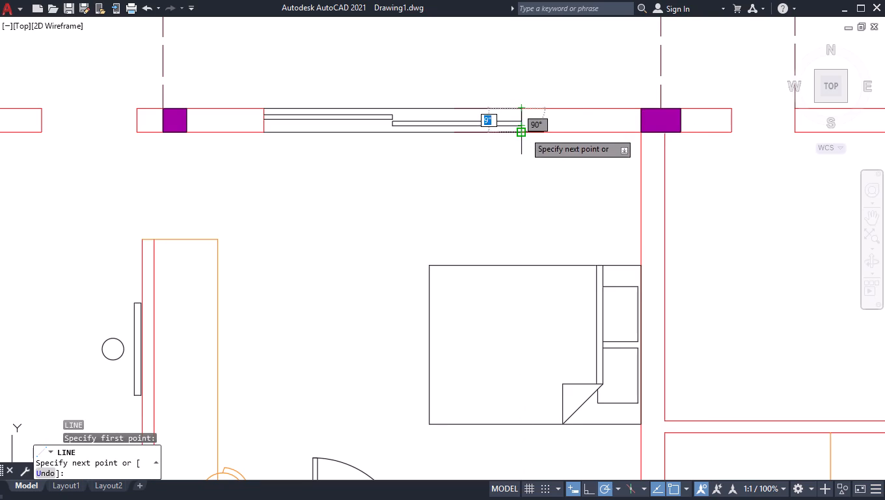
left_click(524, 132)
key("Return")
scroll(504, 141, "down", 4)
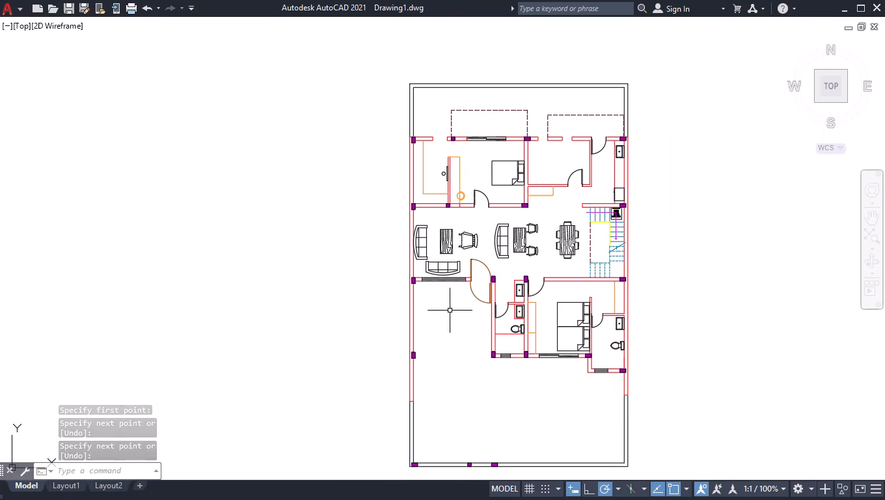
Delete the two inner glazing lines from the window in the living room's south wall.
scroll(448, 271, "up", 3)
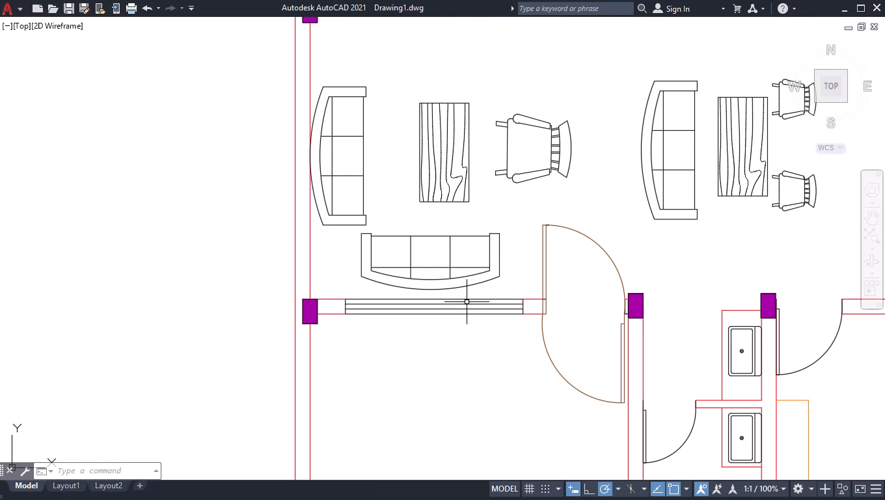
left_click(467, 303)
left_click(466, 309)
key("Delete")
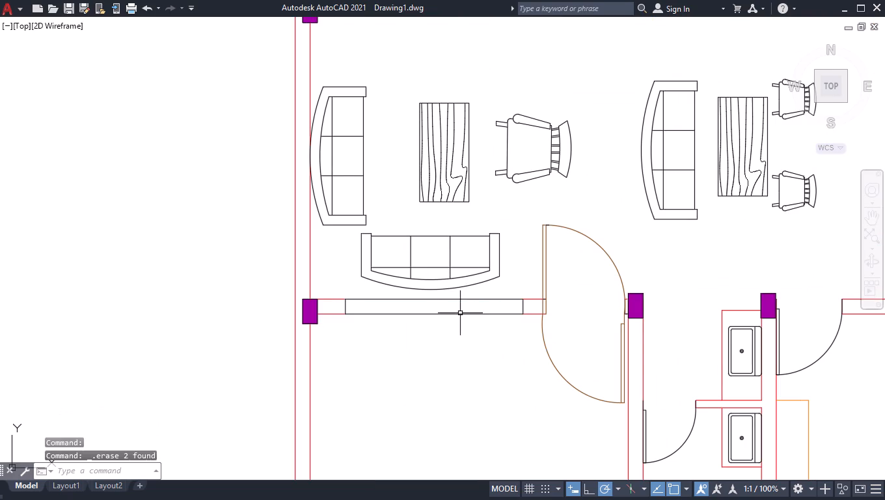
Copy the southern bedroom window's two sliding sashes and north edge line to the living room window, starting at its northwest corner.
scroll(461, 298, "down", 2)
scroll(666, 433, "up", 3)
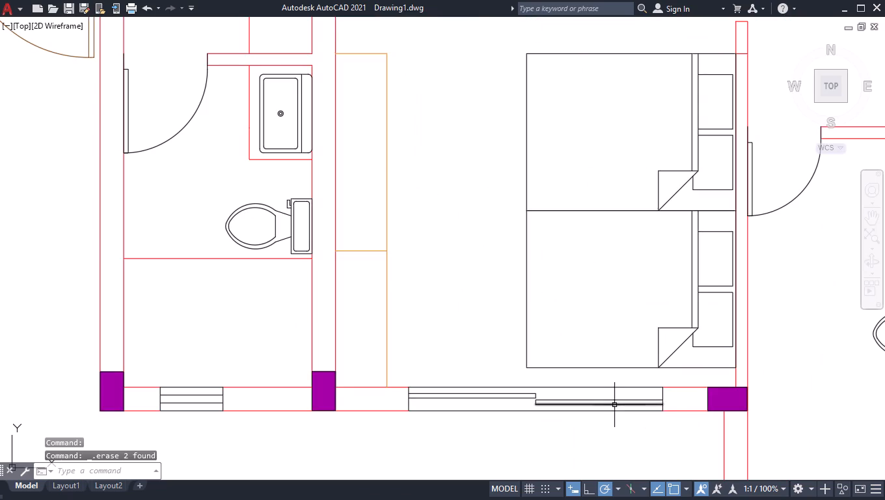
scroll(607, 399, "up", 2)
left_click(478, 386)
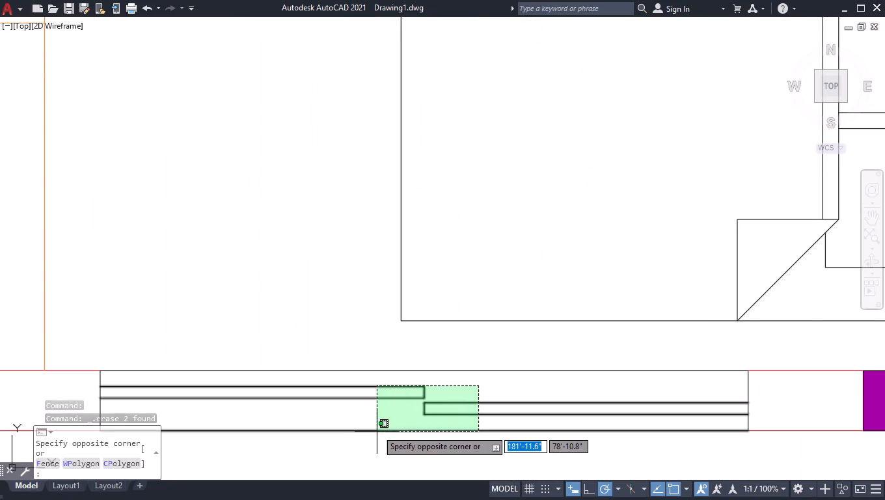
left_click(370, 418)
left_click(327, 353)
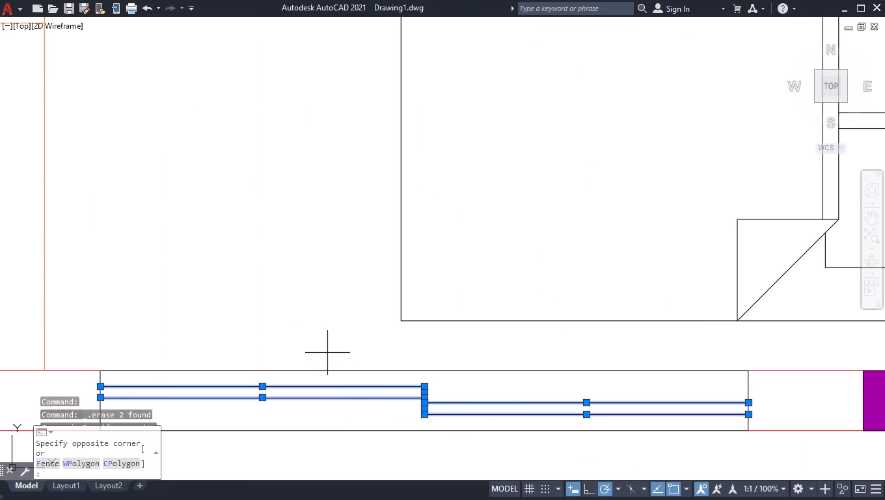
left_click(309, 377)
type("COP")
key("Return")
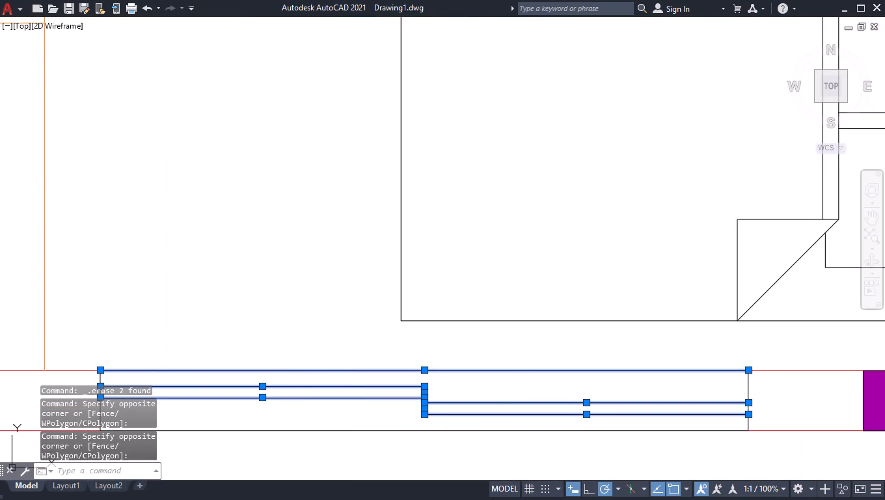
left_click(99, 374)
scroll(105, 303, "down", 4)
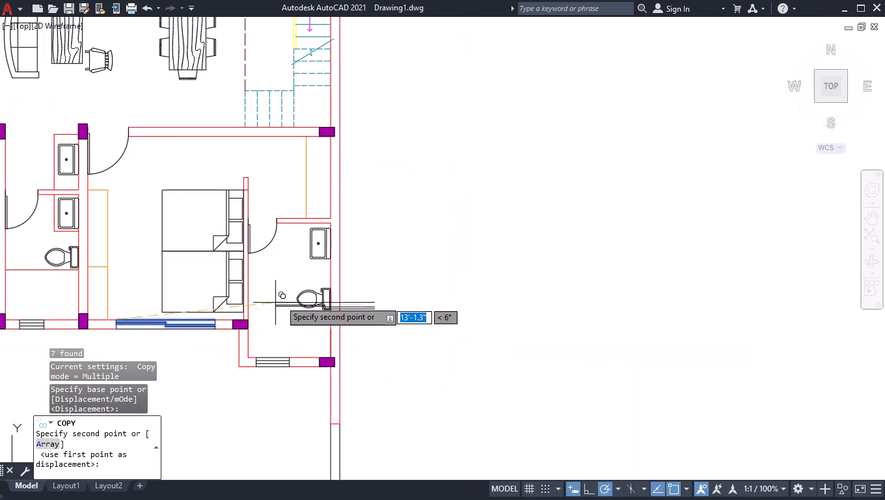
scroll(283, 298, "down", 2)
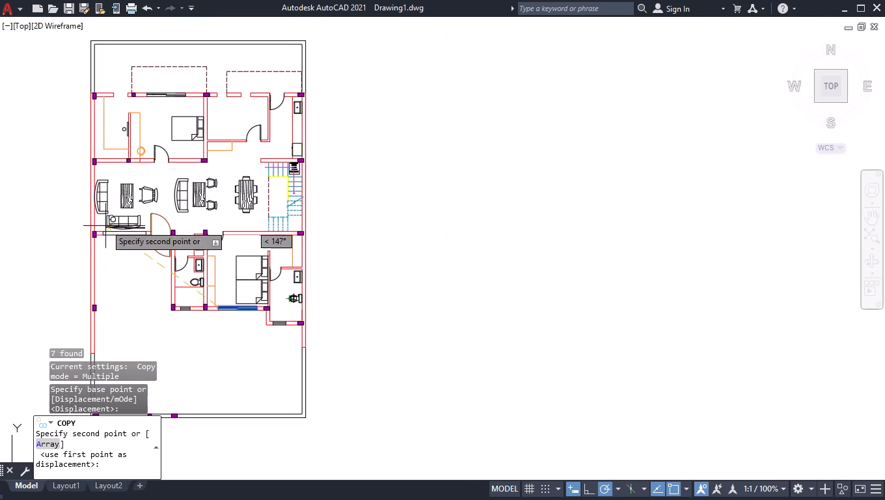
scroll(105, 225, "up", 3)
scroll(113, 277, "up", 3)
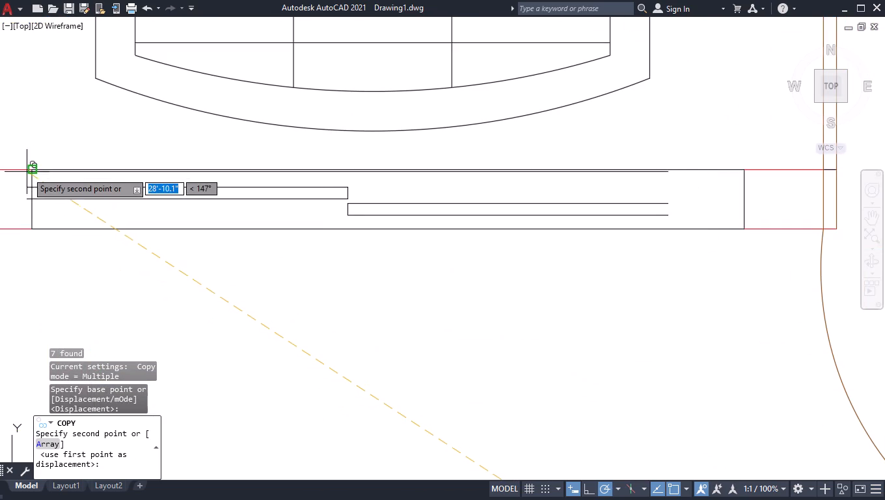
left_click(31, 172)
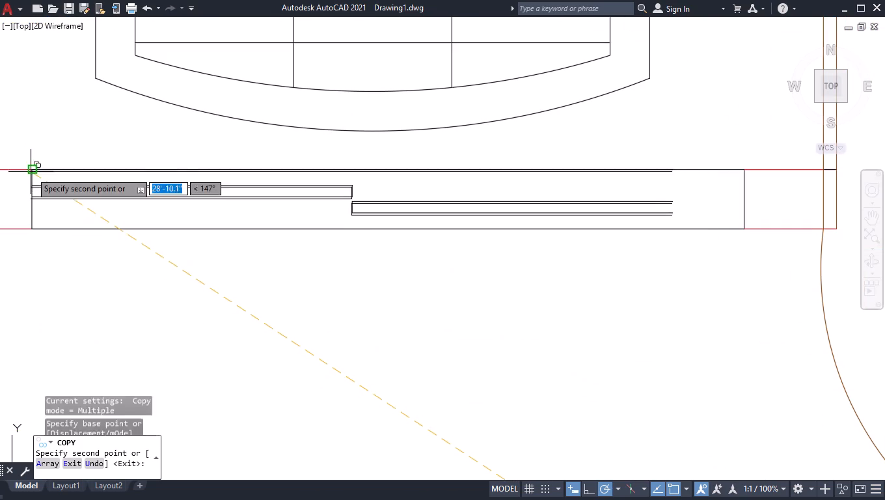
key("Return")
Extend the copied eastern sash's two lines to the east end of the living room window.
type("EX")
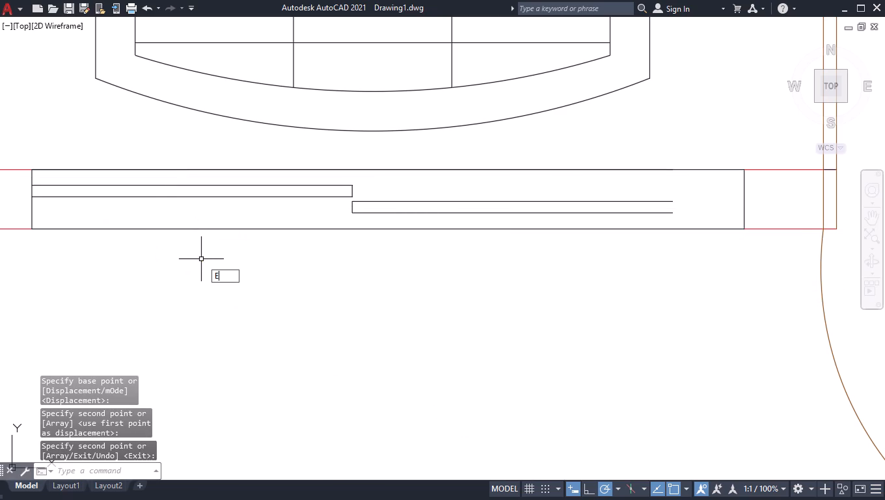
key("Return")
left_click(636, 190)
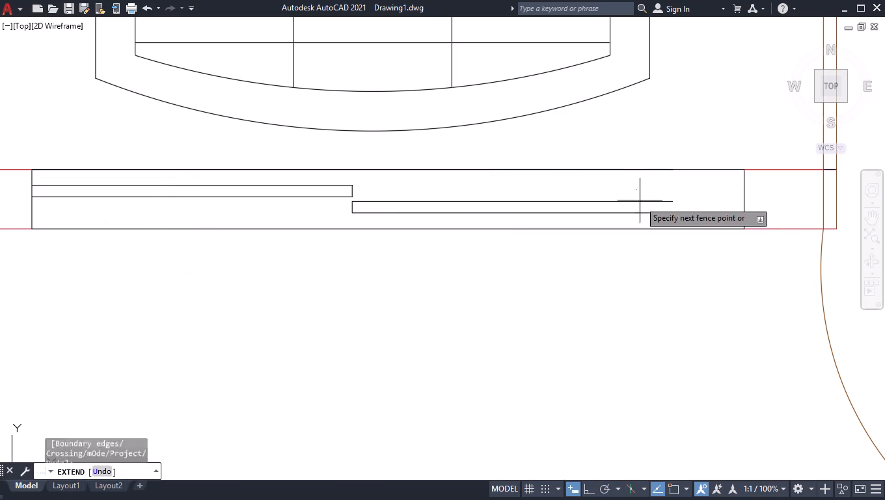
left_click(646, 216)
key("Return")
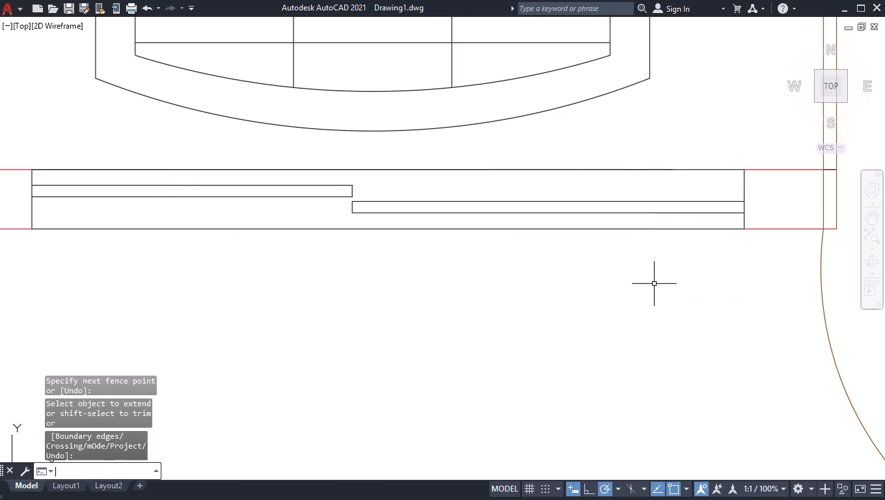
Copy the southeast bathroom window's four lines to the westernmost opening in the north wall, starting at its northwest corner.
scroll(584, 314, "down", 3)
scroll(388, 392, "down", 2)
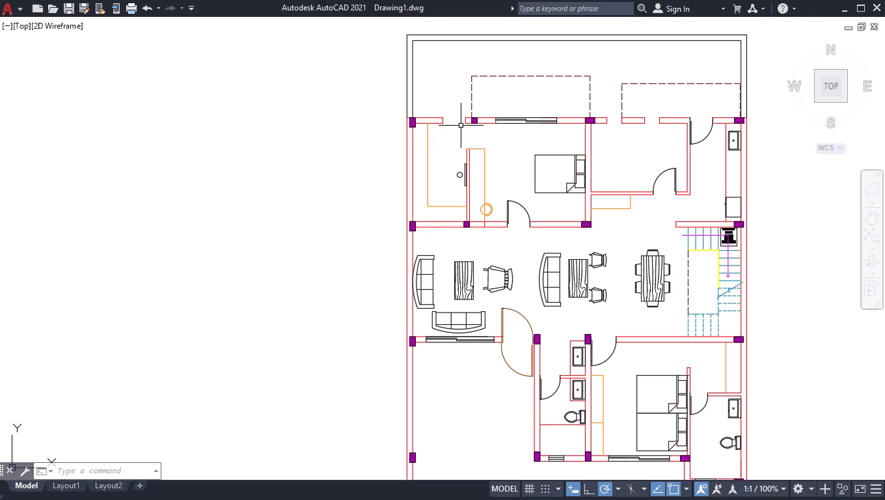
scroll(606, 178, "down", 2)
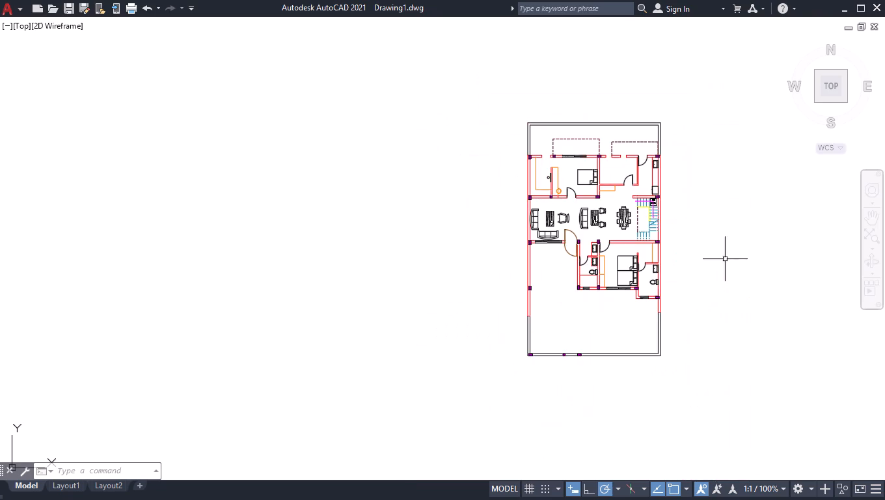
scroll(663, 296, "up", 4)
scroll(567, 346, "up", 3)
left_click_drag(517, 177, 513, 186)
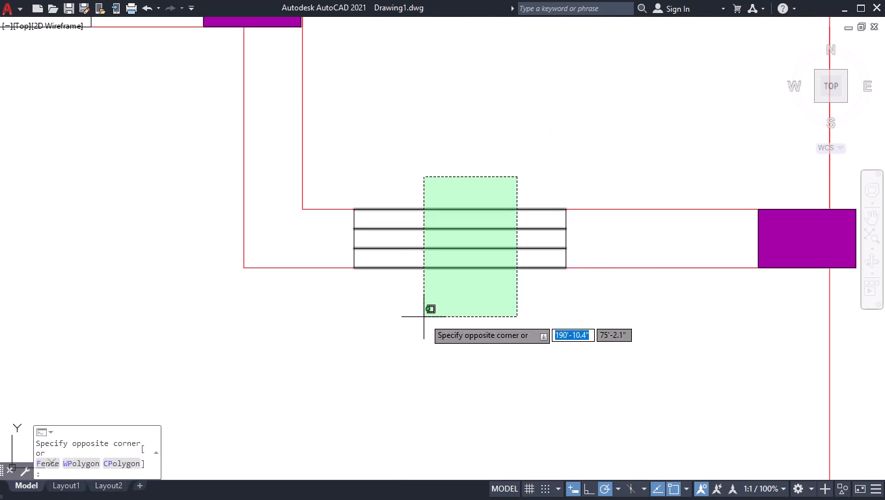
left_click(424, 318)
type("CO")
key("p")
key("Return")
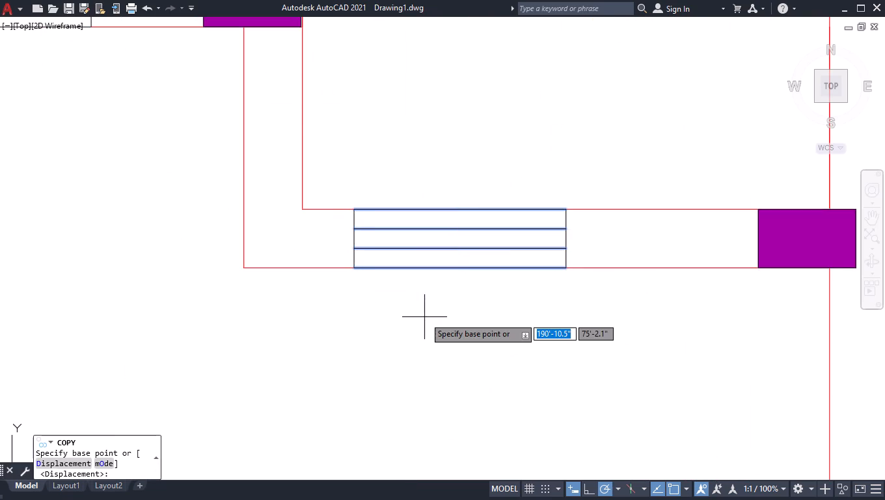
left_click(353, 210)
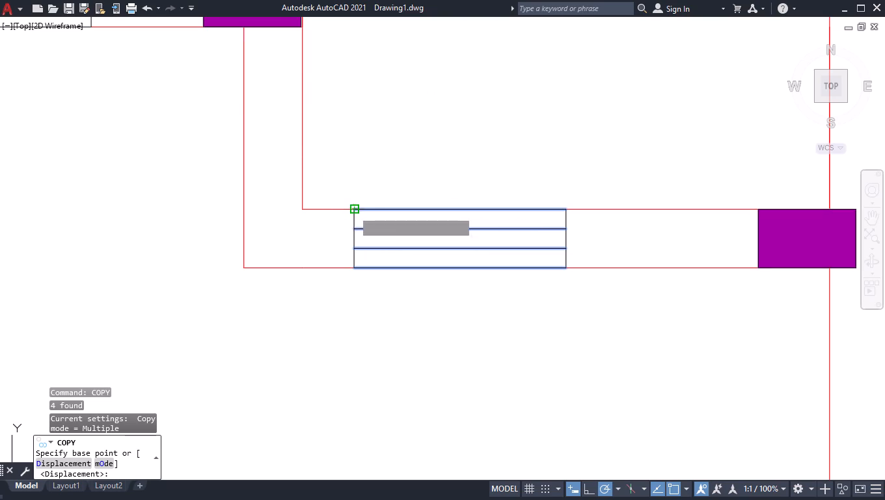
scroll(384, 201, "down", 7)
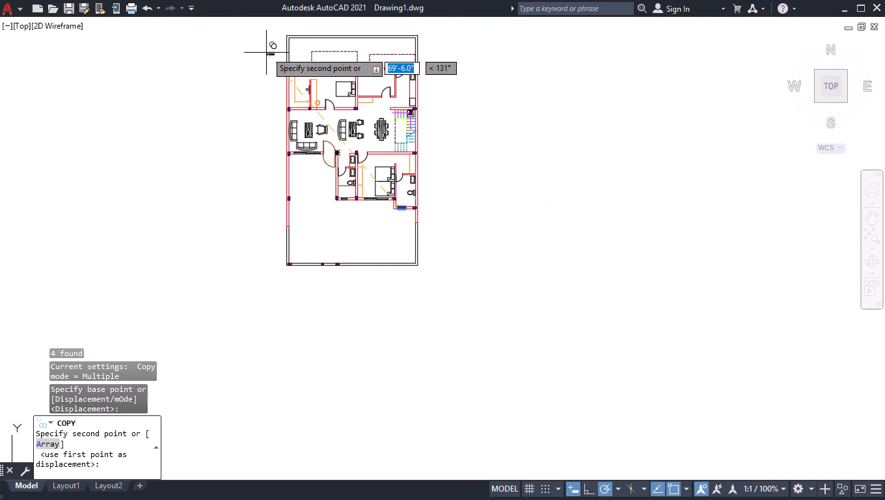
scroll(323, 85, "up", 3)
scroll(271, 33, "up", 4)
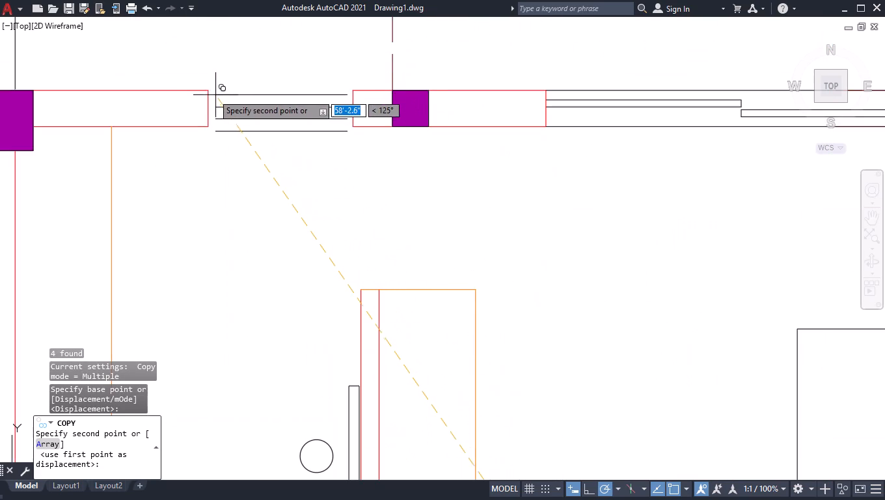
left_click(211, 90)
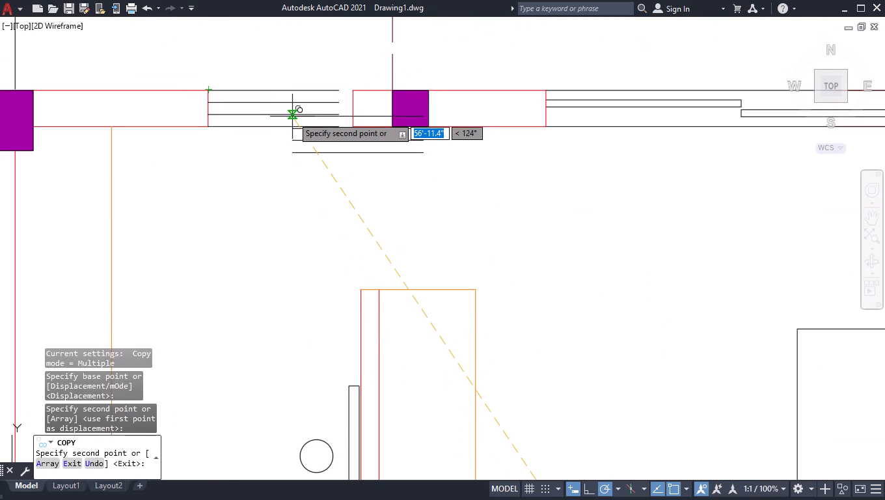
Place two more copies of the four window lines in the two north-wall openings of the unfurnished room east of the northern bedroom.
scroll(294, 126, "down", 3)
scroll(608, 121, "up", 4)
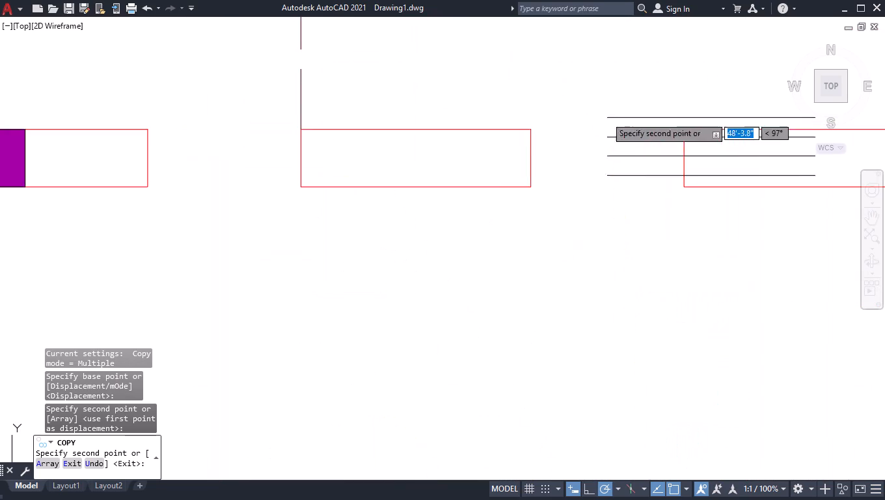
left_click(149, 128)
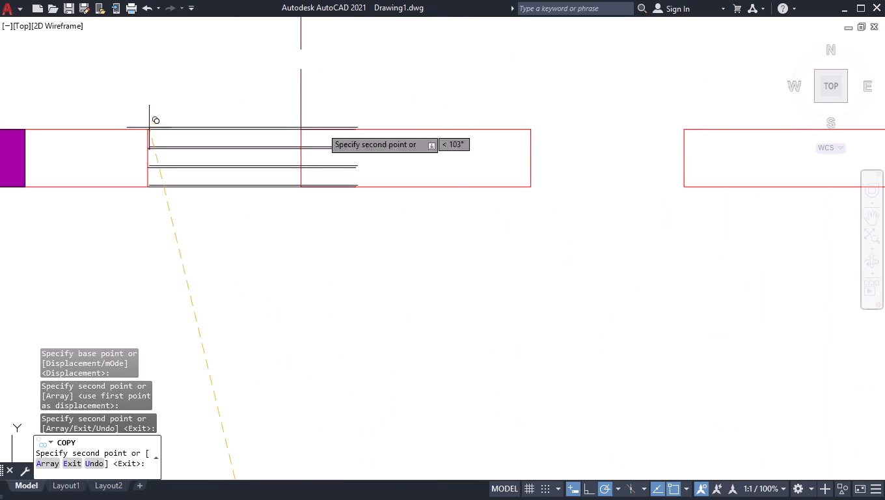
left_click(527, 126)
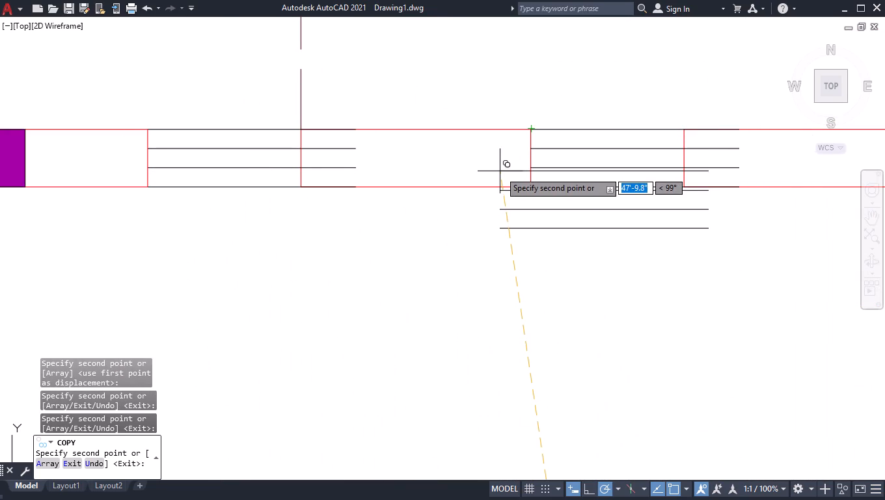
scroll(500, 169, "down", 4)
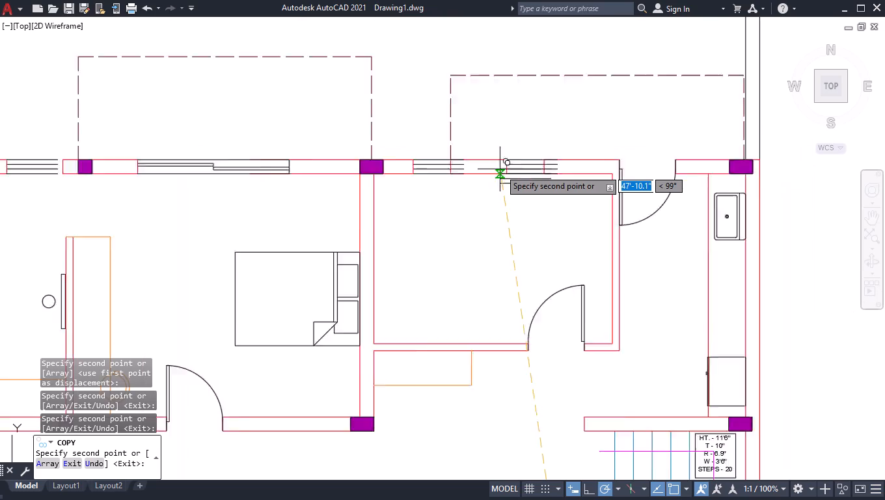
scroll(499, 169, "down", 3)
scroll(521, 196, "up", 2)
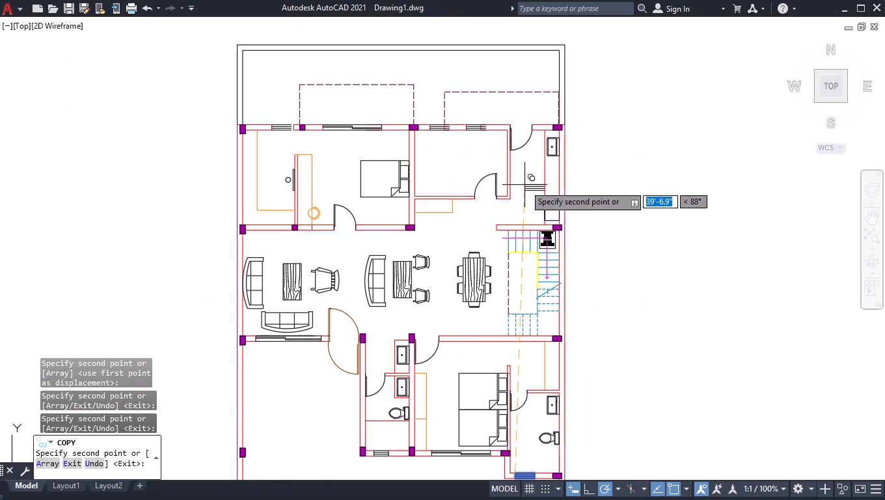
key("Return")
Extend the four window lines in the westernmost north-wall opening to the opening's east edge.
scroll(284, 110, "up", 4)
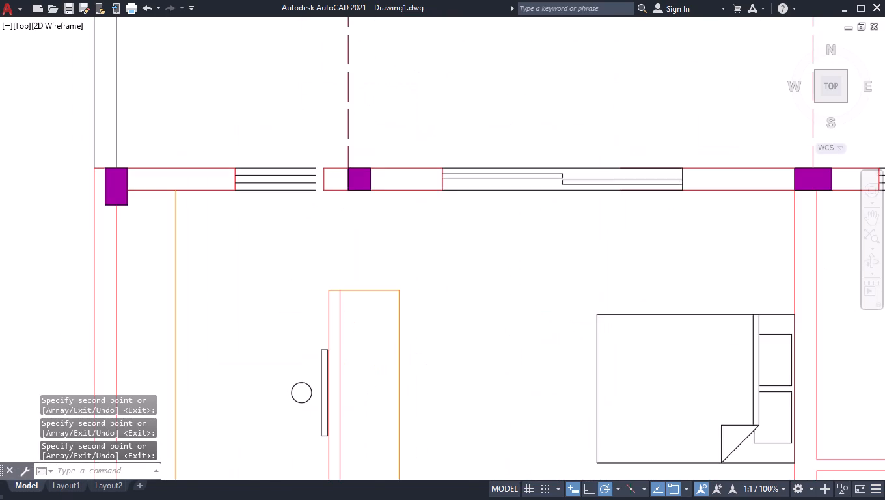
key("e")
key("x")
key("Return")
left_click(310, 148)
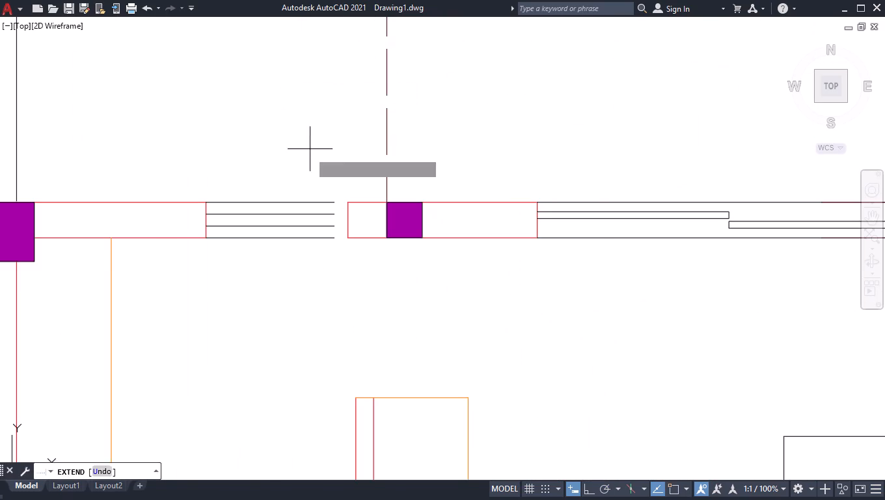
left_click(269, 288)
scroll(455, 229, "down", 4)
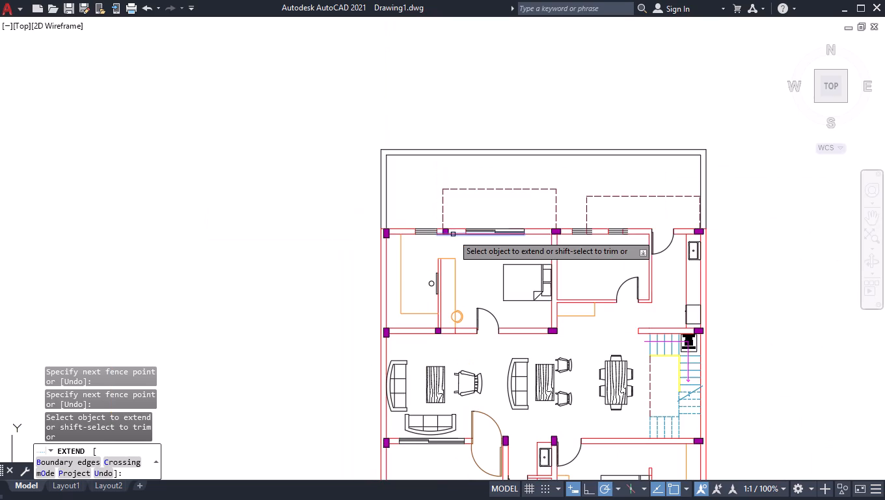
key("Return")
Trim the unfurnished room's western window lines where they overrun the opening's east edge.
type("TR")
key("Return")
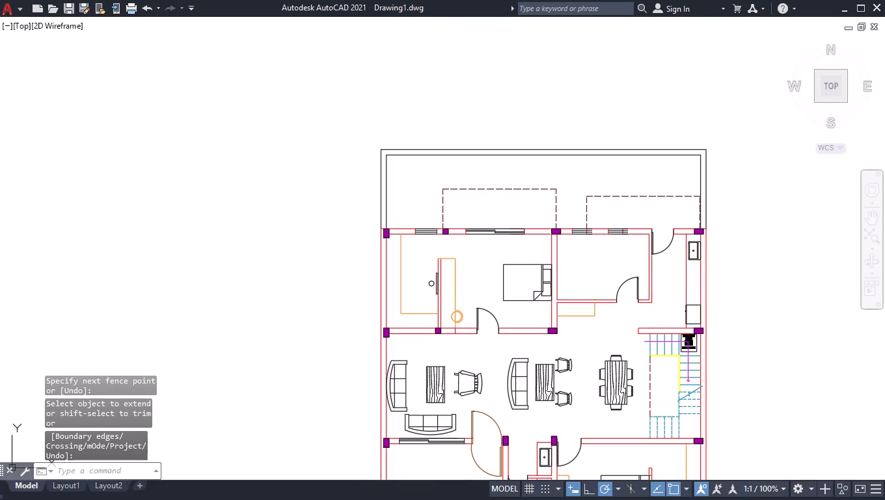
scroll(616, 215, "up", 3)
scroll(521, 279, "up", 3)
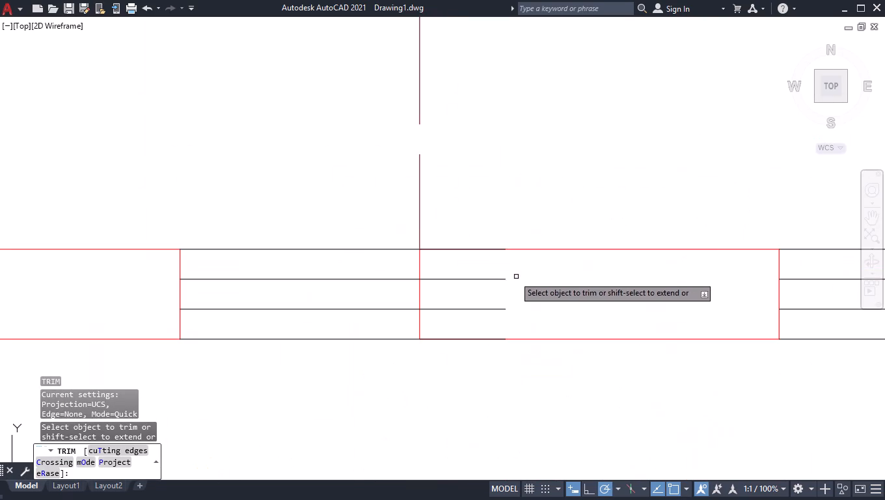
left_click(472, 248)
left_click(472, 265)
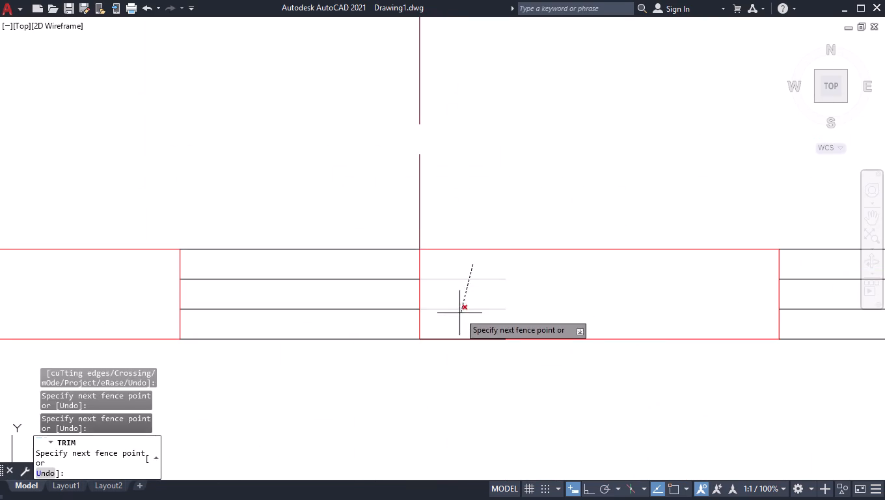
left_click(459, 317)
left_click(453, 339)
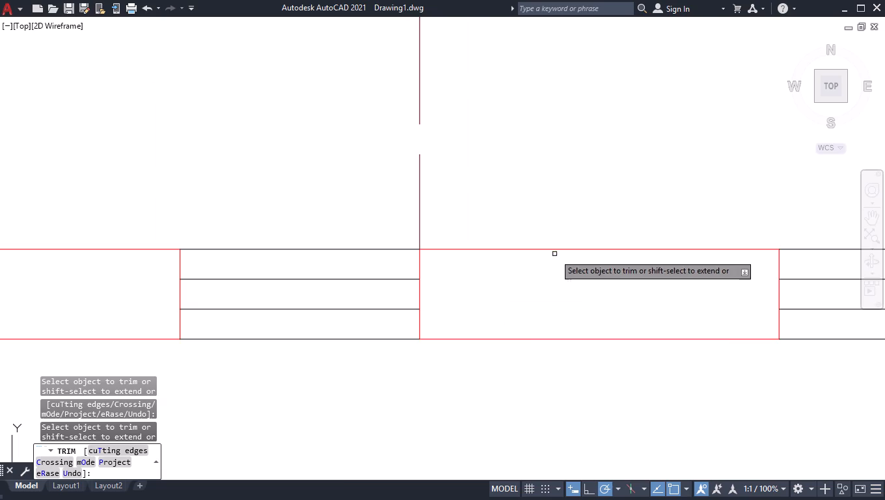
Trim the unfurnished room's eastern window lines where they overrun the opening's east edge.
scroll(554, 254, "down", 3)
scroll(700, 259, "up", 4)
left_click_drag(540, 255, 541, 262)
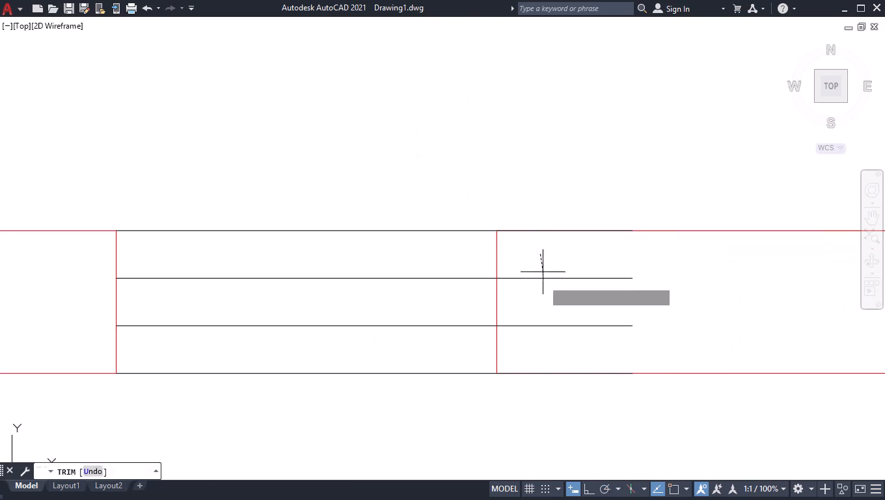
left_click(539, 340)
left_click(532, 230)
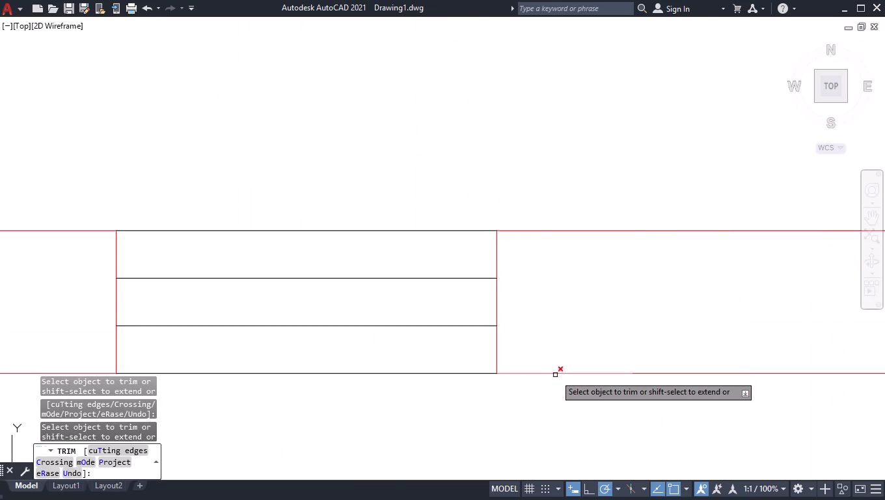
left_click(555, 375)
key("Return")
Add the multiline text "UPVC WINDOW" with a 4" text height north of the westernmost north-wall window.
scroll(634, 271, "down", 4)
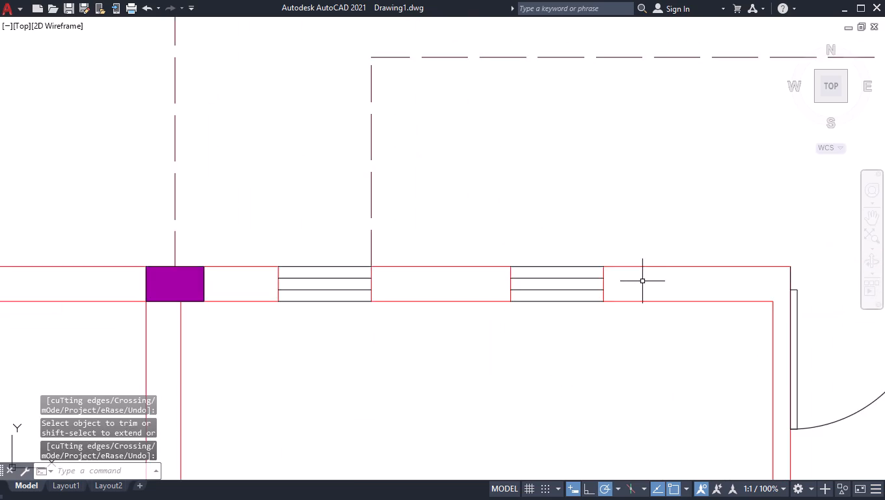
scroll(641, 278, "down", 3)
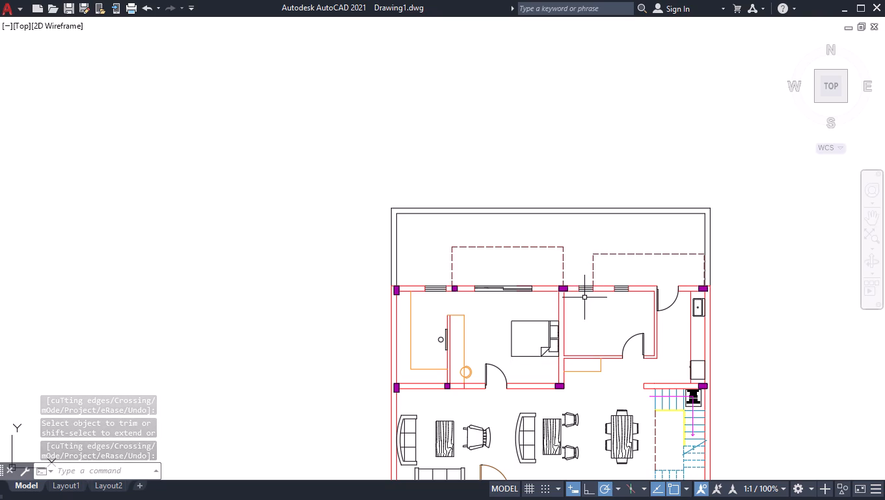
scroll(453, 285, "up", 2)
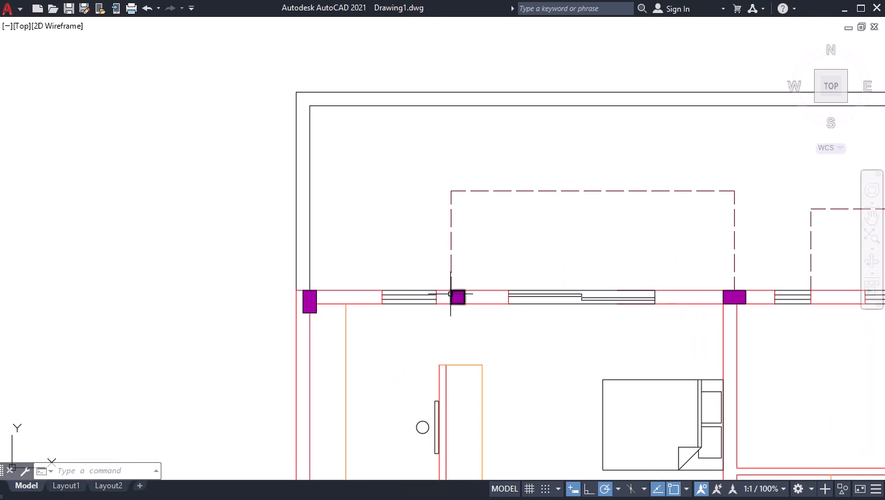
scroll(445, 305, "up", 2)
scroll(445, 305, "down", 1)
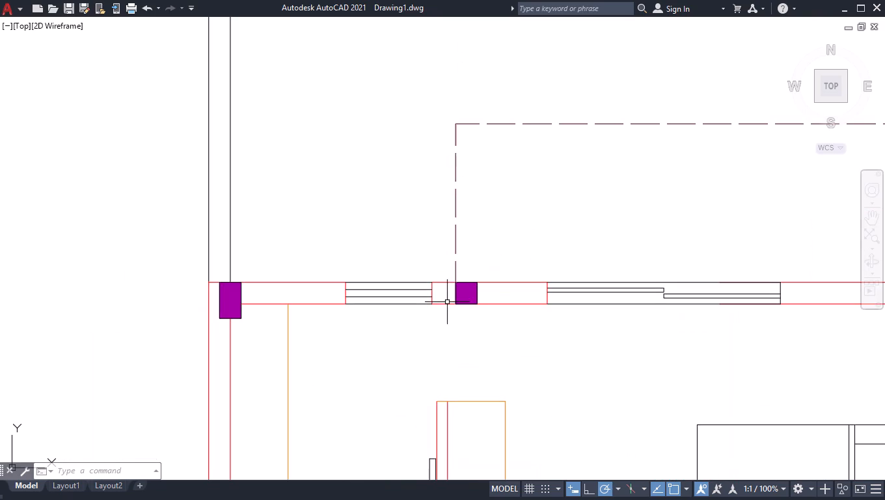
key("ctrl+0")
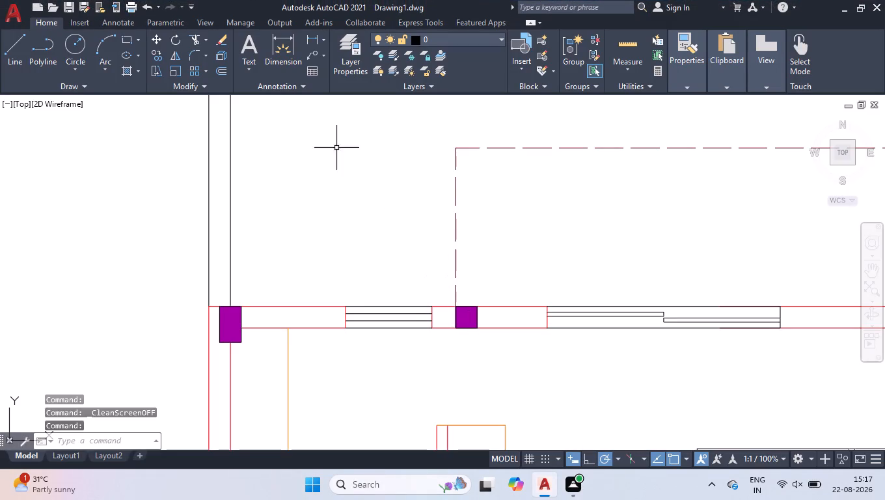
left_click(248, 48)
left_click(280, 265)
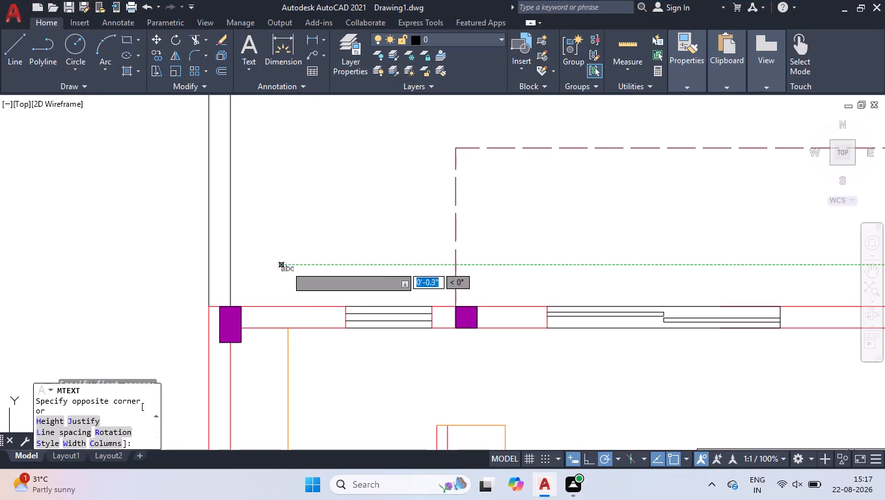
left_click(432, 295)
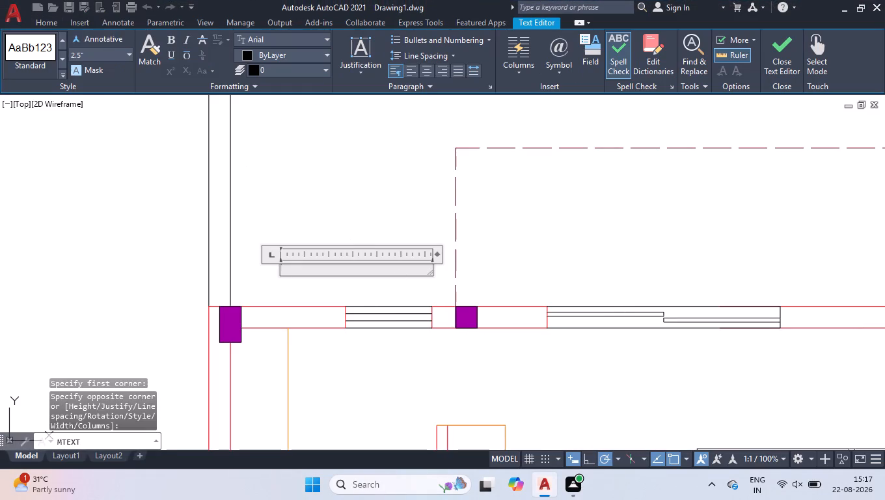
left_click(100, 53)
key("6")
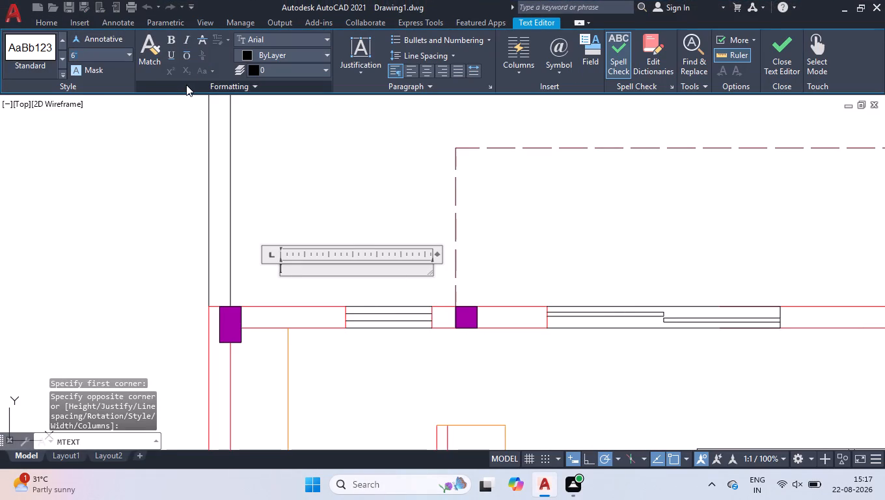
key("BackSpace")
key("4")
key("Return")
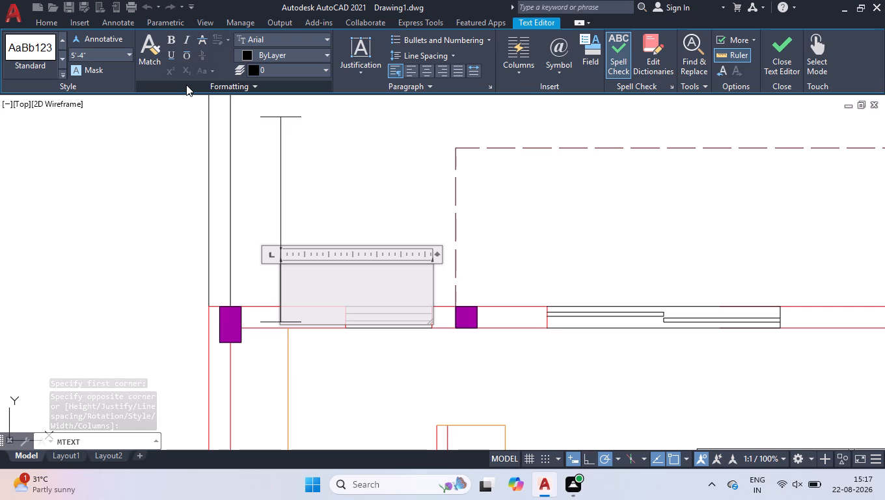
left_click(90, 57)
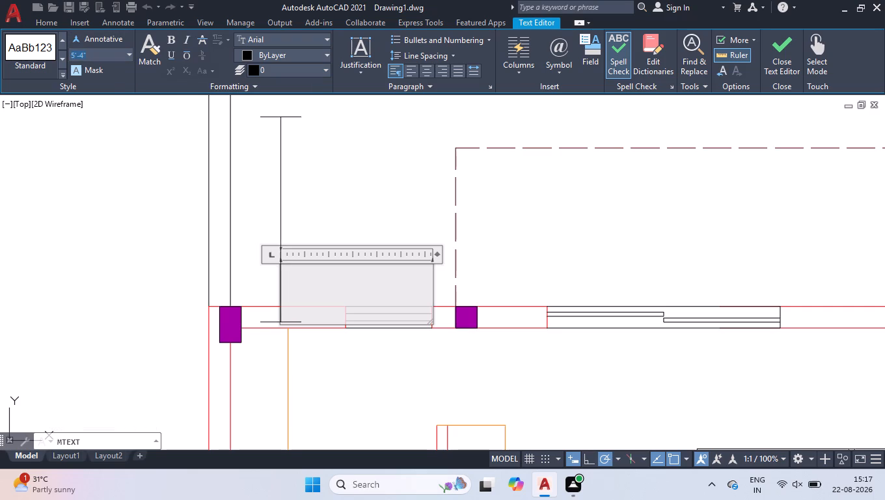
key("4")
key("Return")
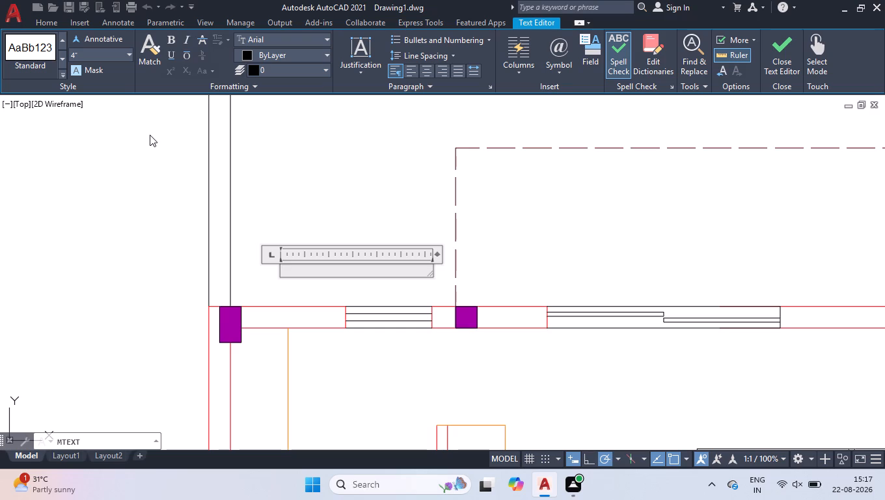
type("UPVC WINDOW")
left_click(303, 180)
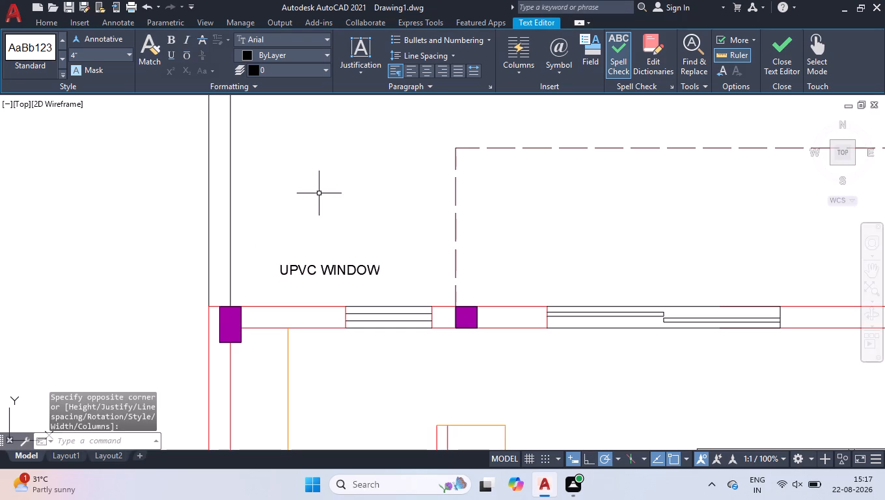
Narrow the UPVC WINDOW label's text frame and move the label to just above the westernmost north-wall window.
left_click(360, 271)
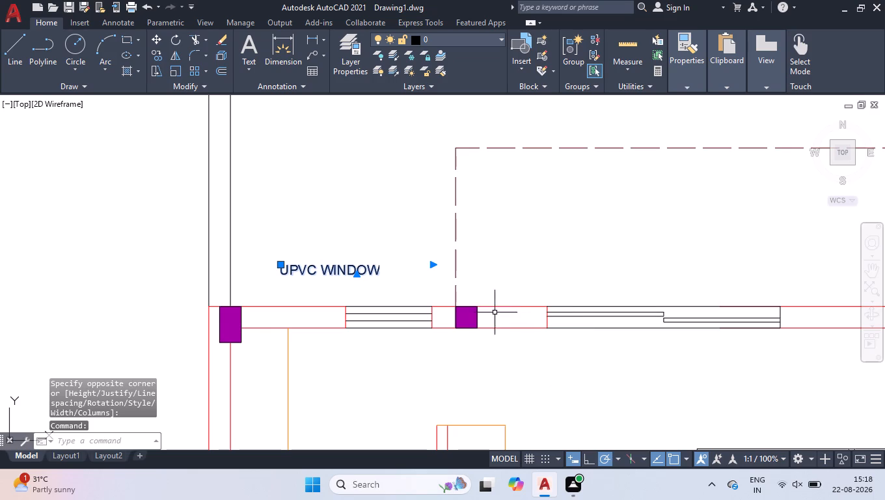
left_click(434, 264)
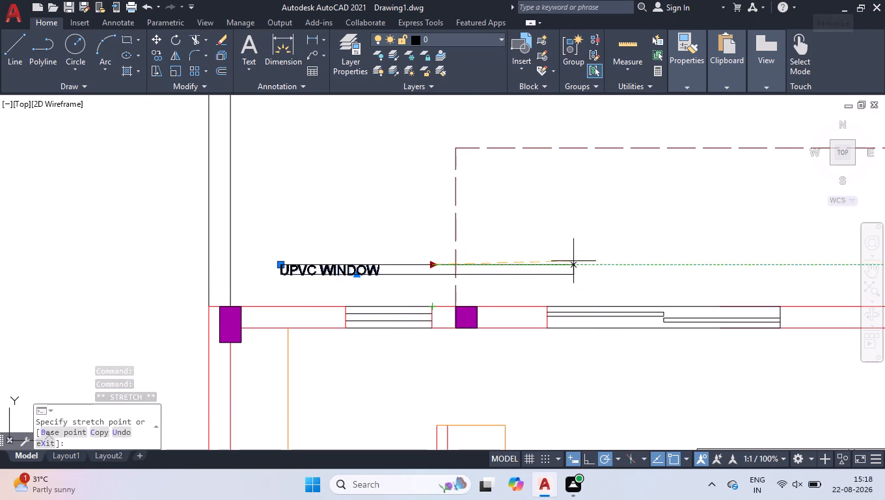
left_click(389, 236)
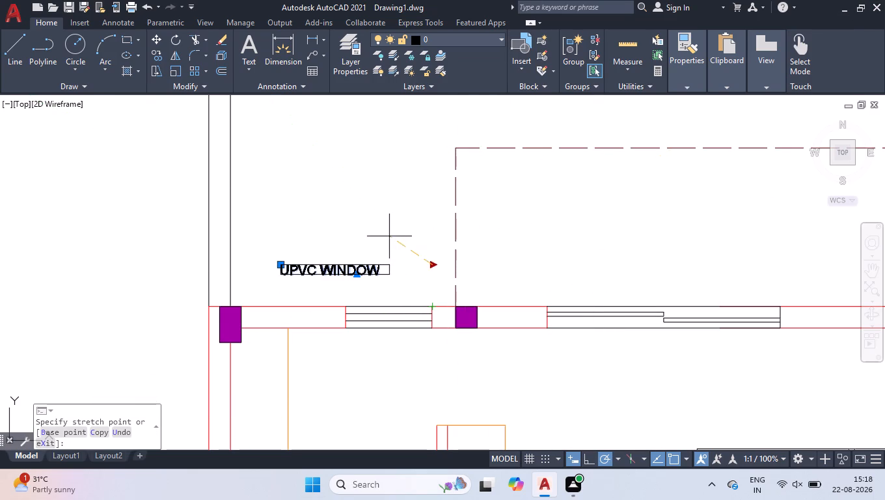
left_click(280, 262)
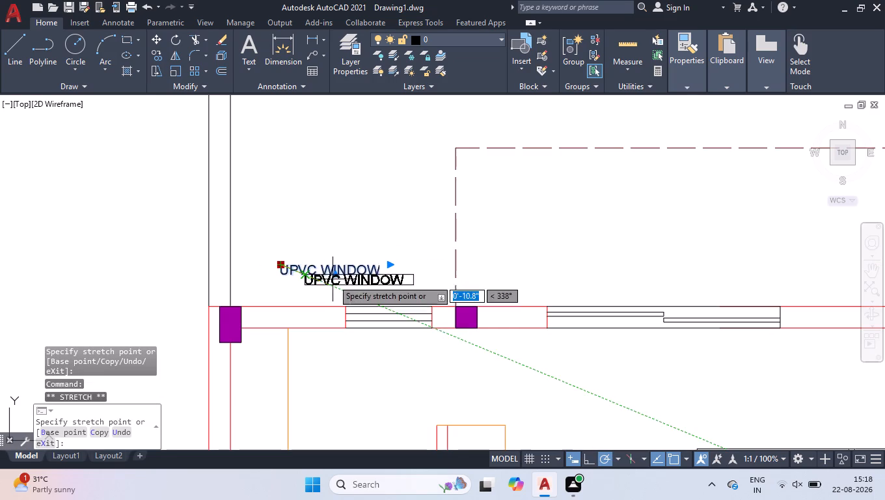
scroll(363, 340, "up", 4)
scroll(322, 237, "down", 1)
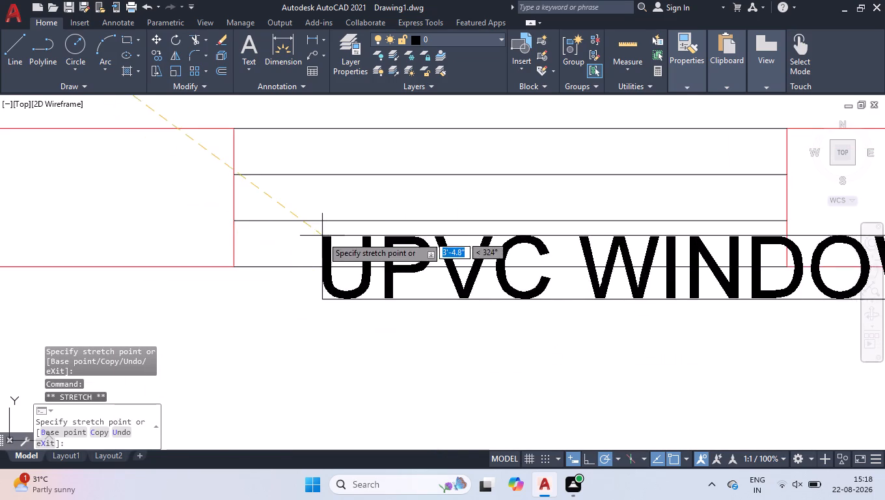
scroll(322, 238, "down", 2)
left_click(290, 184)
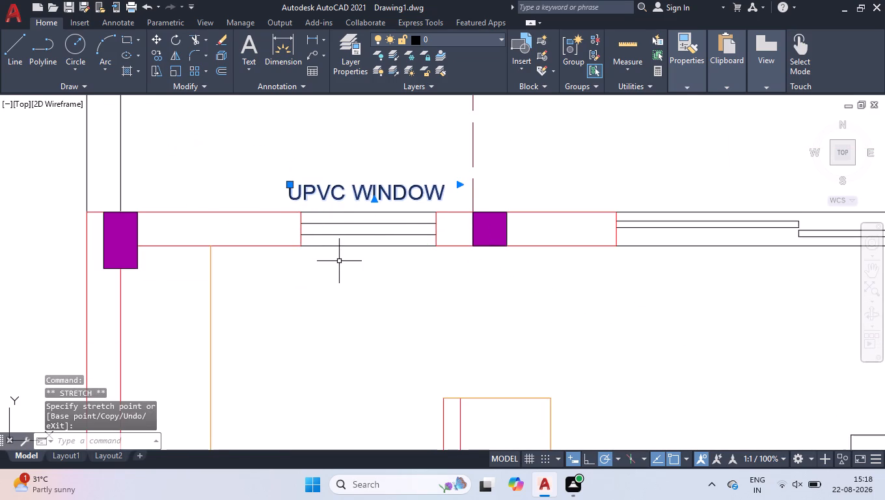
Copy the UPVC WINDOW label above the bedroom's sliding window, the unfurnished room's two windows and the north-wall door.
type("COP")
key("Return")
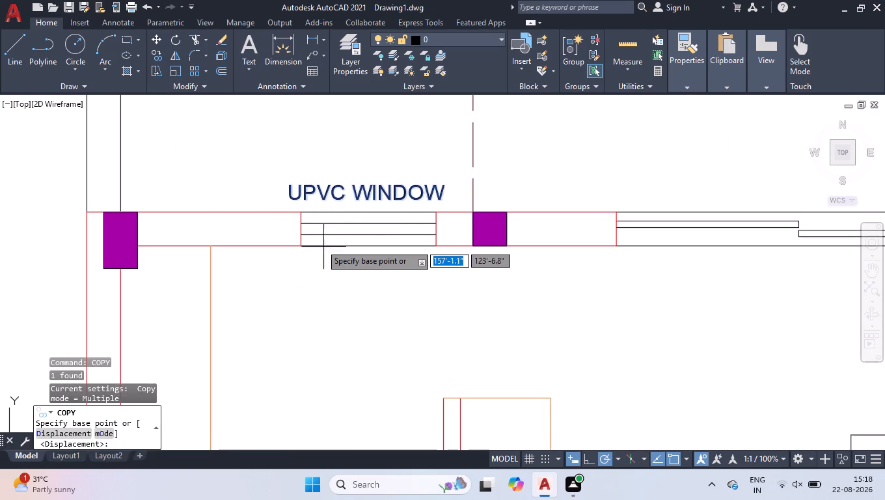
left_click(284, 185)
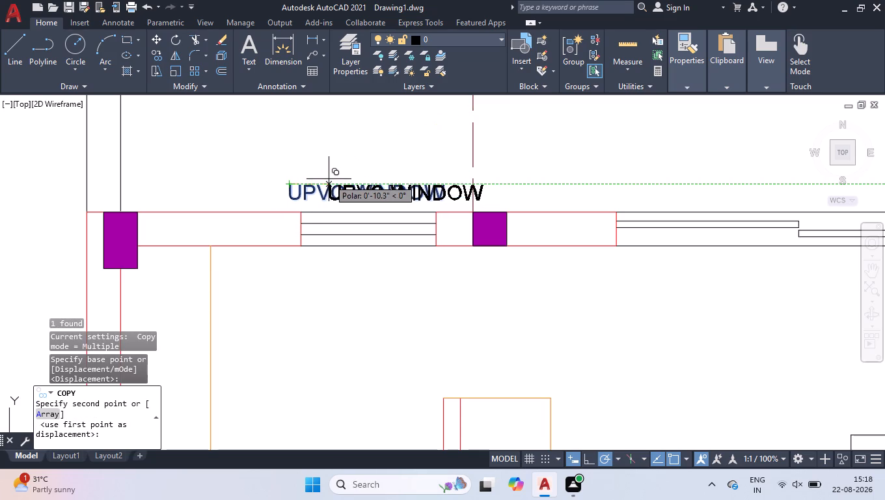
scroll(329, 180, "down", 3)
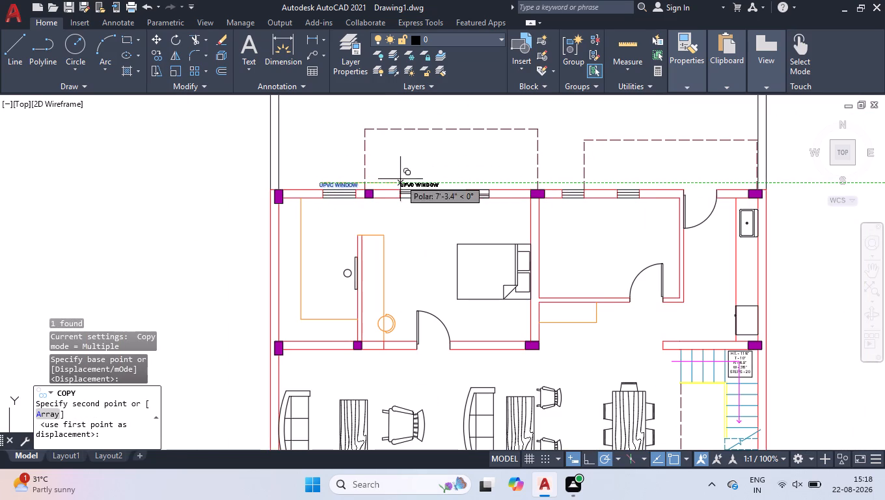
left_click(413, 178)
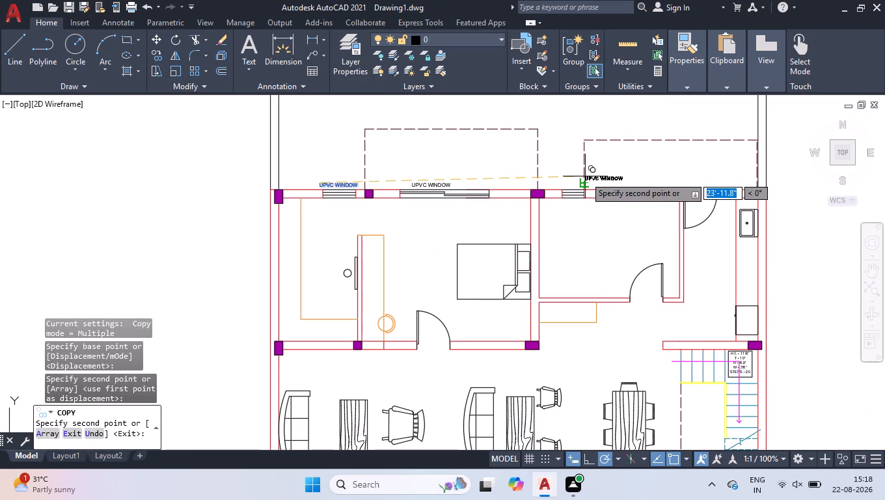
scroll(585, 177, "up", 4)
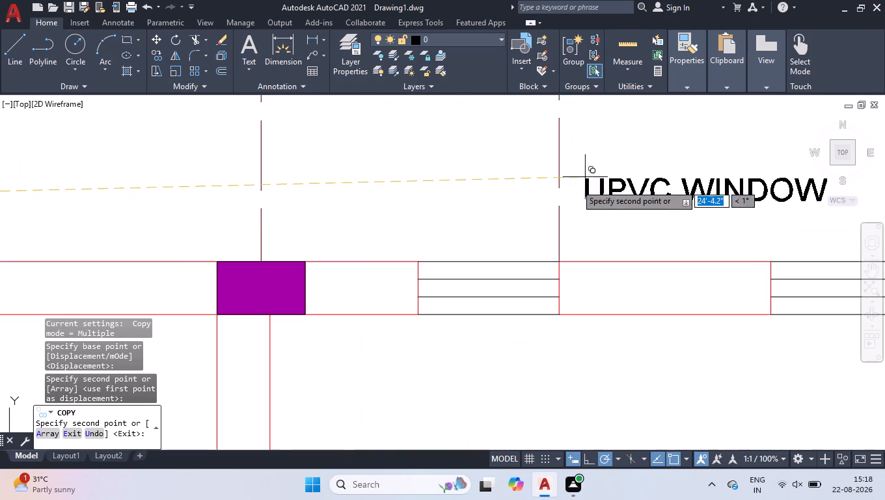
left_click(375, 179)
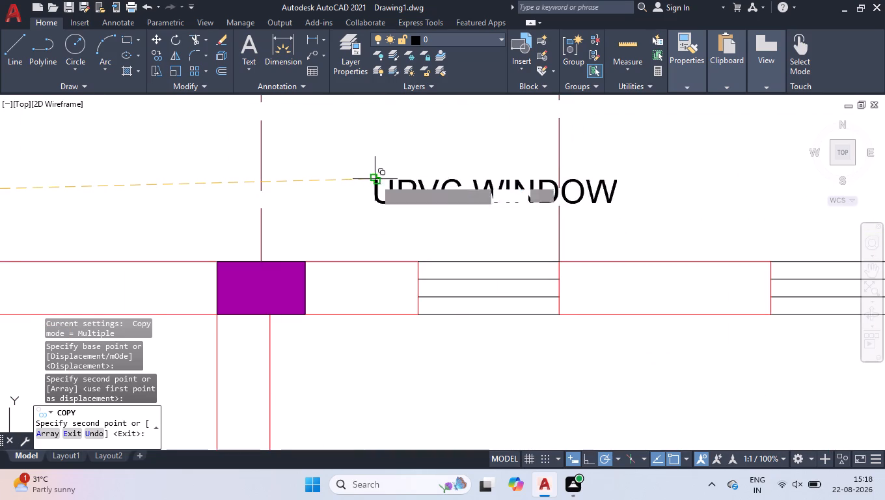
scroll(506, 182, "down", 3)
scroll(567, 174, "up", 2)
left_click(553, 197)
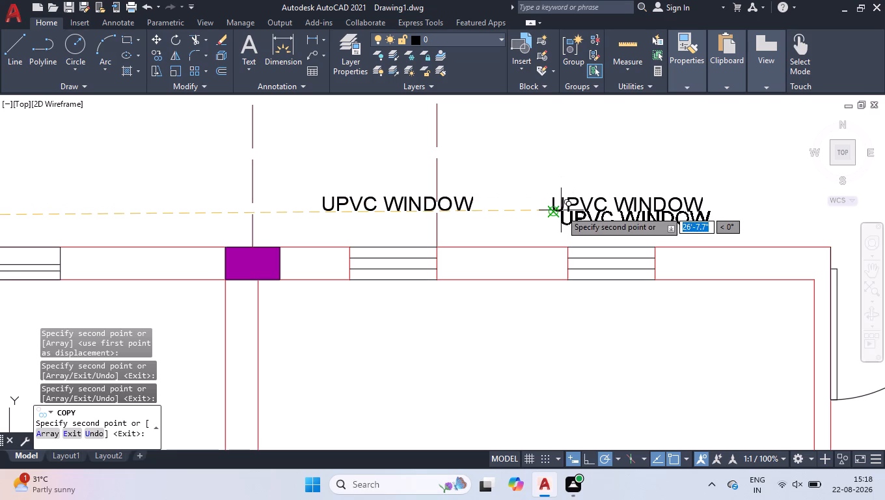
scroll(573, 183, "down", 2)
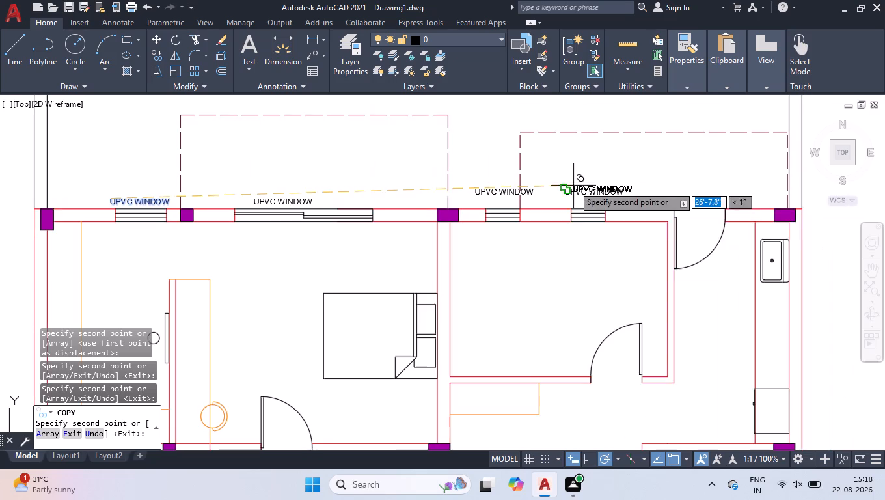
scroll(716, 193, "up", 2)
scroll(636, 172, "up", 1)
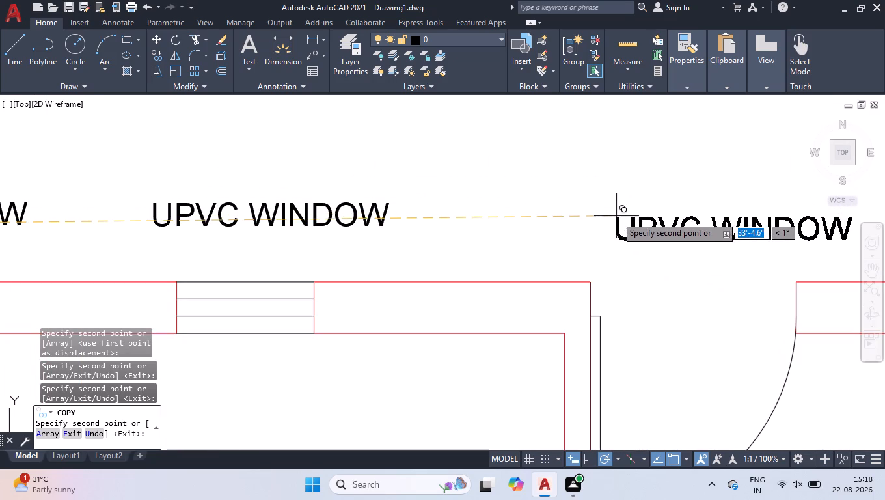
left_click(600, 214)
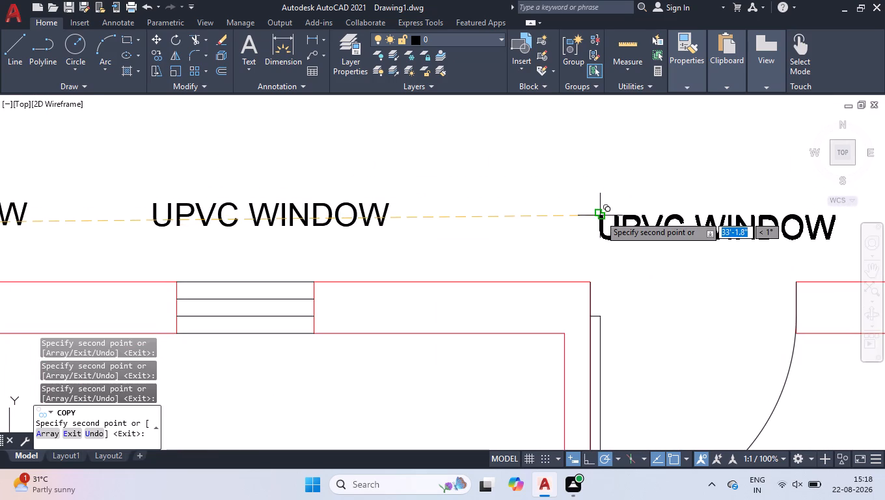
Copy the UPVC WINDOW label into the northwest room with the wall counter, the adjoining bedroom and the unfurnished room.
scroll(613, 193, "down", 2)
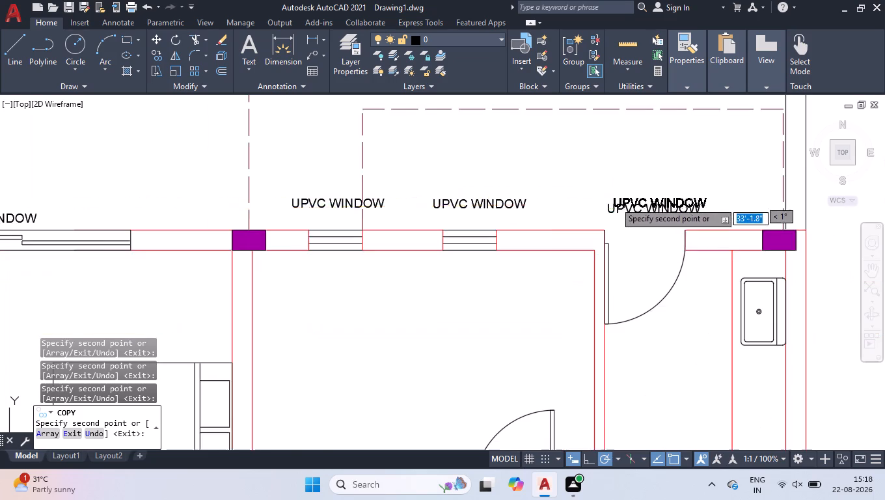
scroll(476, 274, "down", 3)
scroll(265, 335, "up", 4)
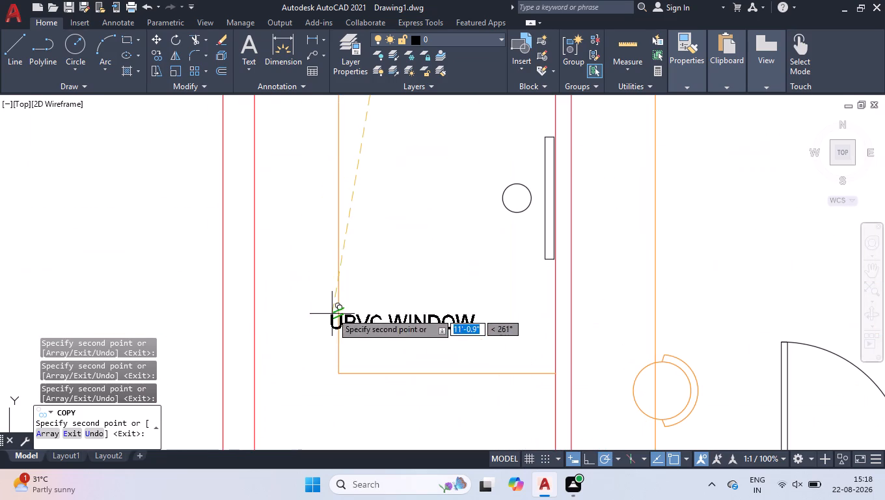
left_click(343, 282)
scroll(482, 270, "down", 3)
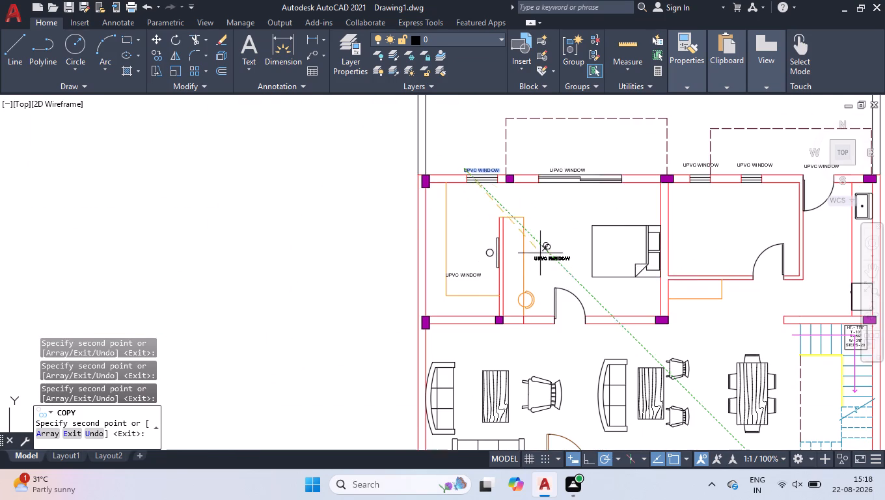
left_click(541, 244)
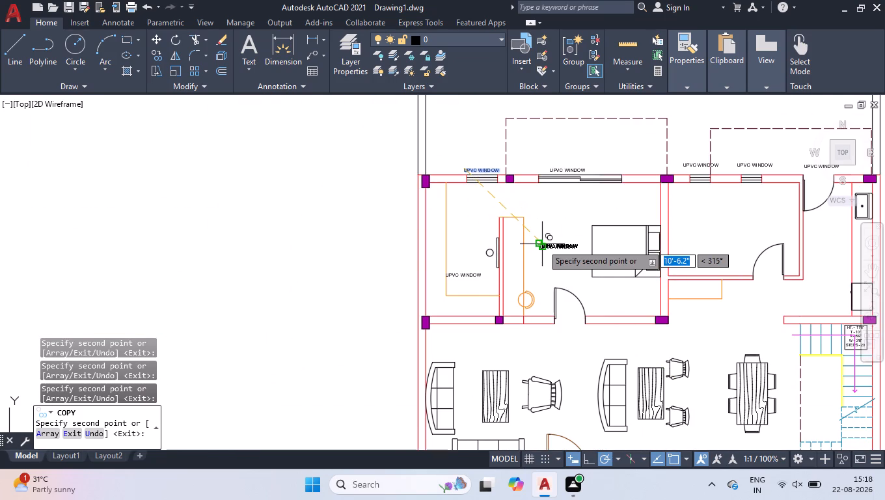
scroll(543, 244, "down", 1)
left_click(639, 226)
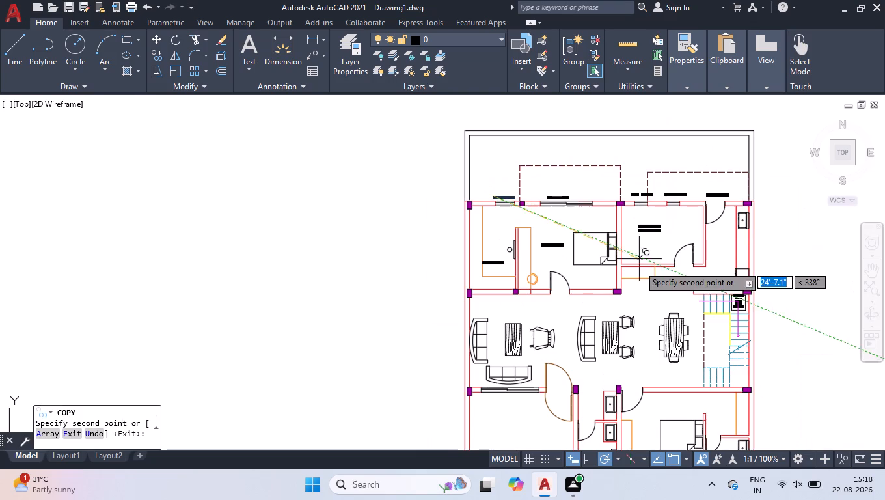
Copy the UPVC WINDOW label onto the orange counter south of the unfurnished room, just below that counter, and into the northeast sink area.
scroll(636, 271, "up", 3)
left_click(590, 264)
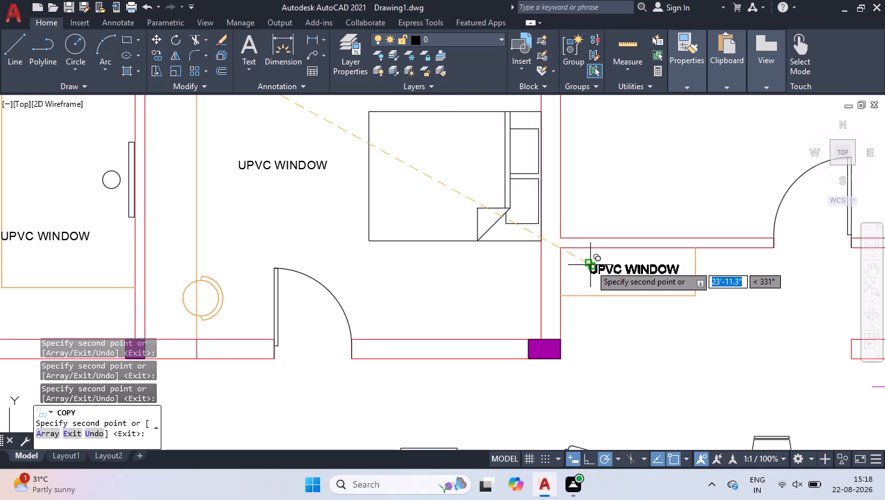
scroll(588, 264, "down", 2)
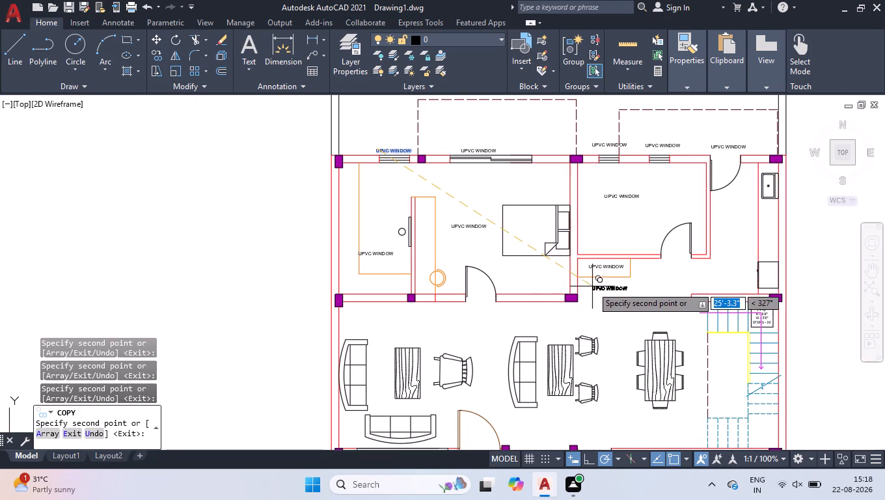
left_click(592, 286)
scroll(625, 234, "down", 2)
scroll(660, 221, "up", 2)
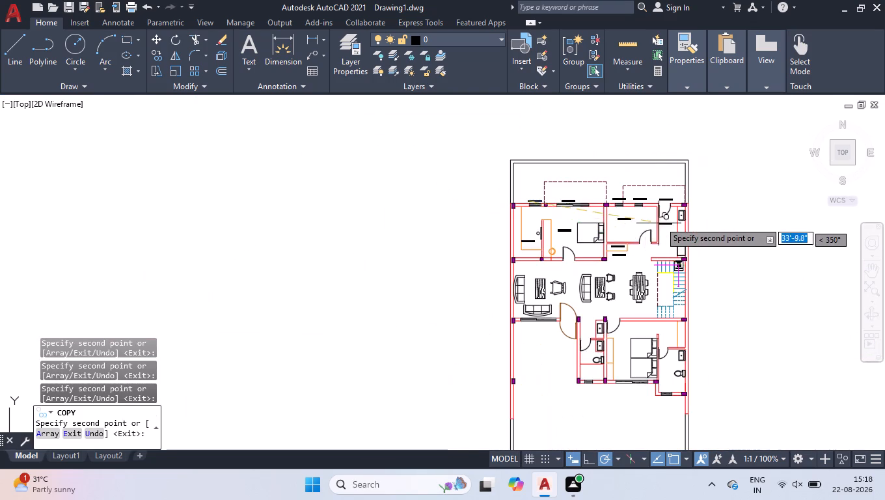
scroll(660, 221, "up", 1)
left_click(651, 230)
Copy the UPVC WINDOW label southwest of the dining table, north of the western living-area coffee table, and onto the double entrance door.
scroll(645, 242, "down", 2)
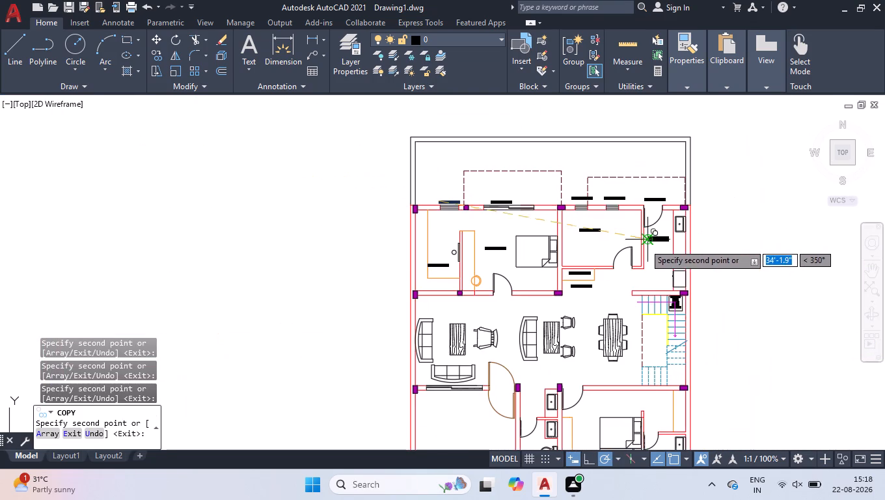
scroll(580, 385, "up", 3)
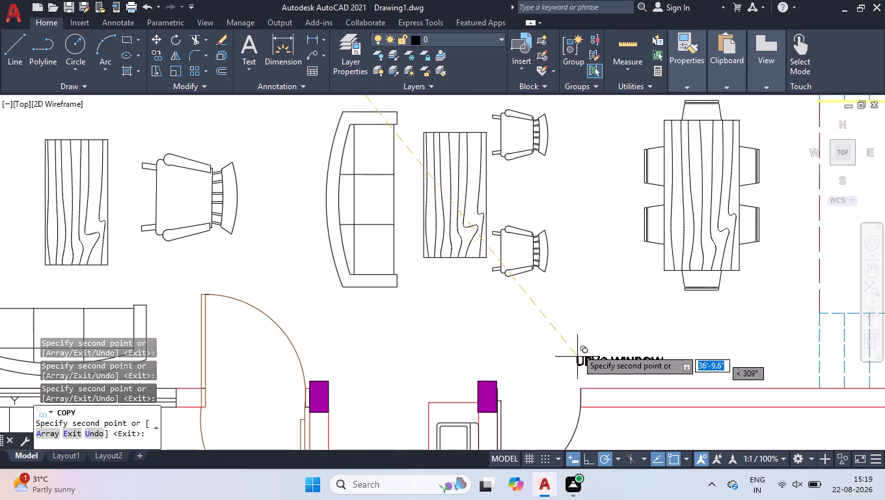
left_click(573, 294)
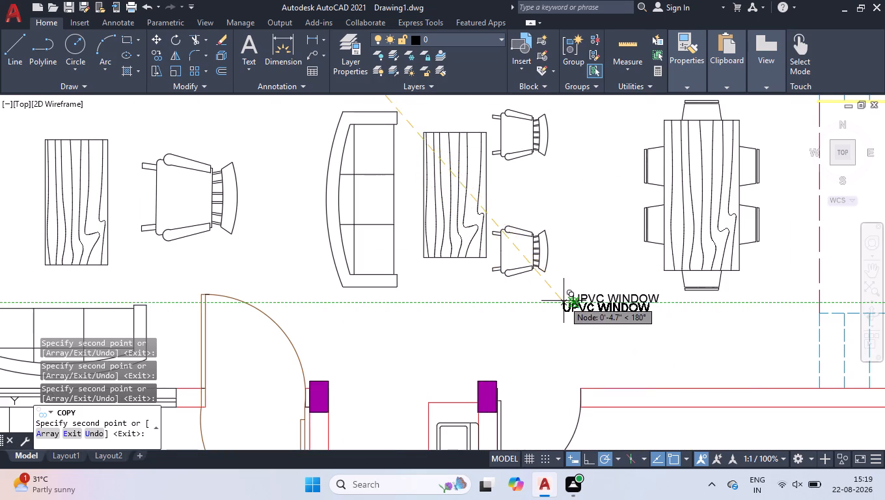
scroll(564, 301, "down", 1)
left_click(234, 167)
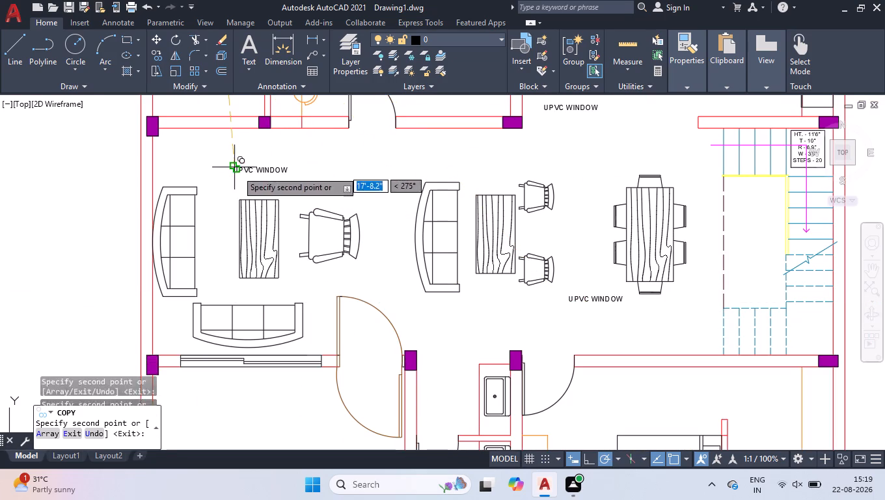
scroll(317, 217, "down", 1)
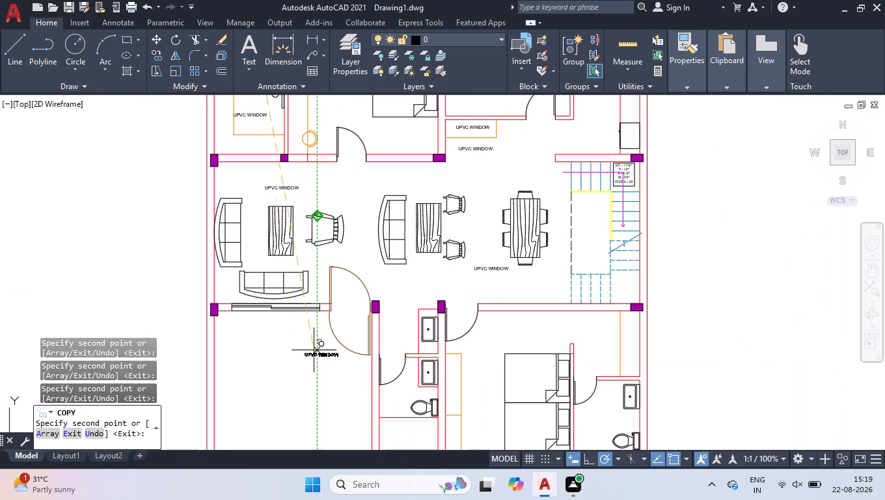
scroll(336, 315, "up", 4)
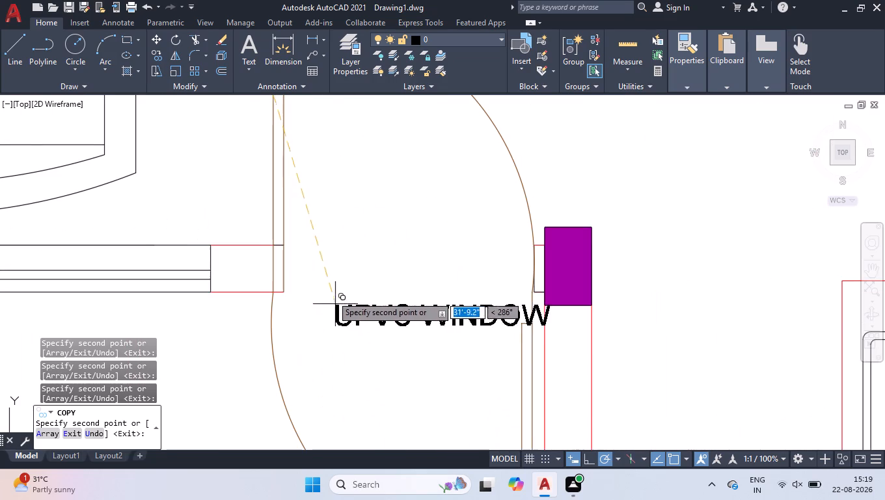
left_click(293, 317)
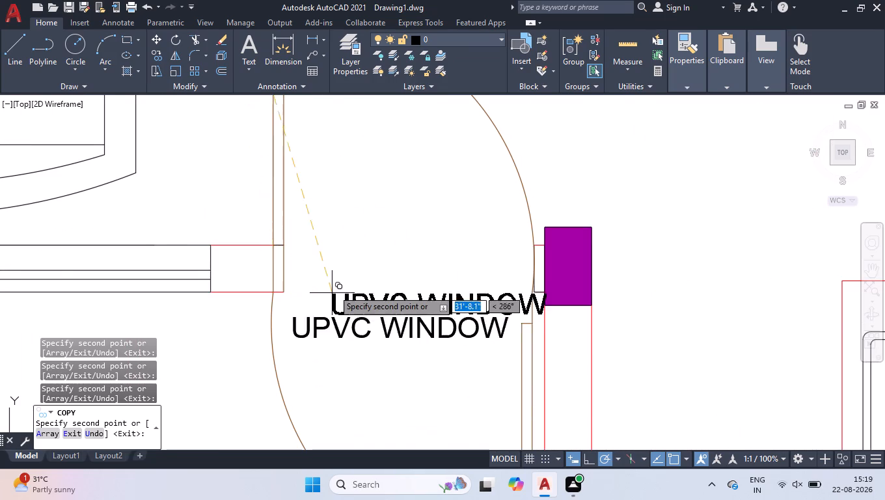
Place three UPVC WINDOW label copies down the open front area, from west of the common toilet to near the south boundary wall.
scroll(338, 278, "down", 4)
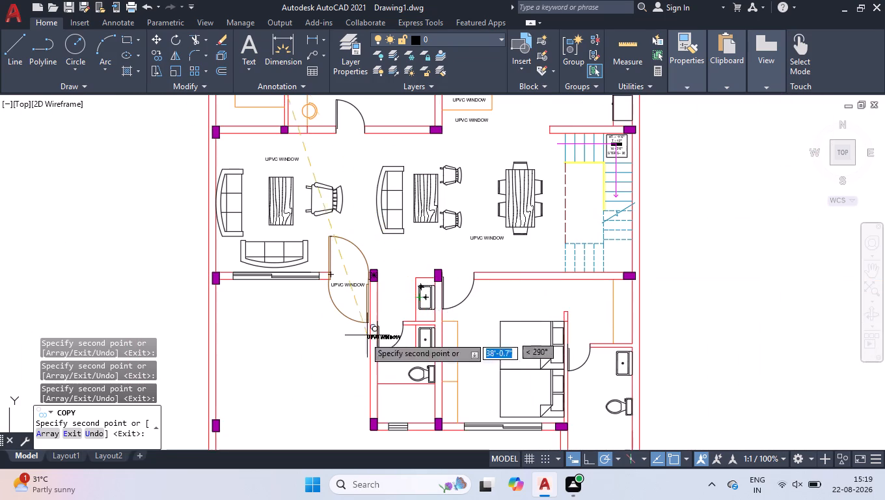
scroll(347, 314, "down", 1)
left_click(322, 356)
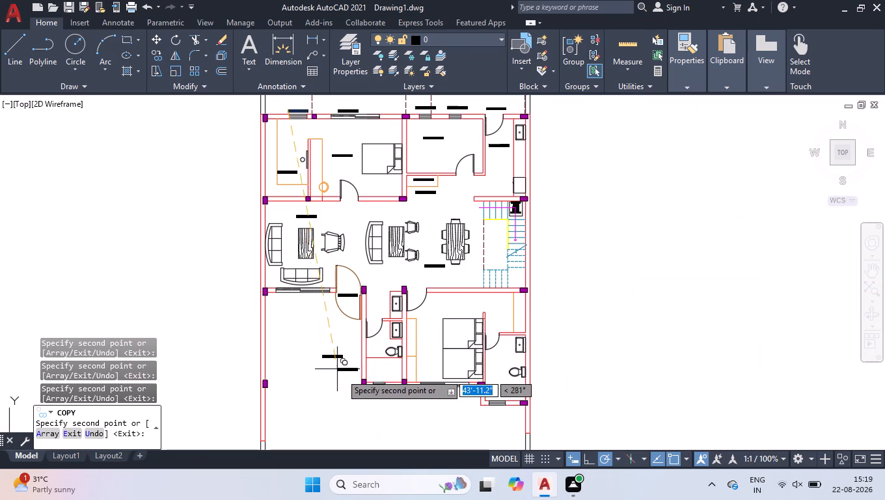
scroll(347, 408, "down", 2)
scroll(379, 340, "down", 1)
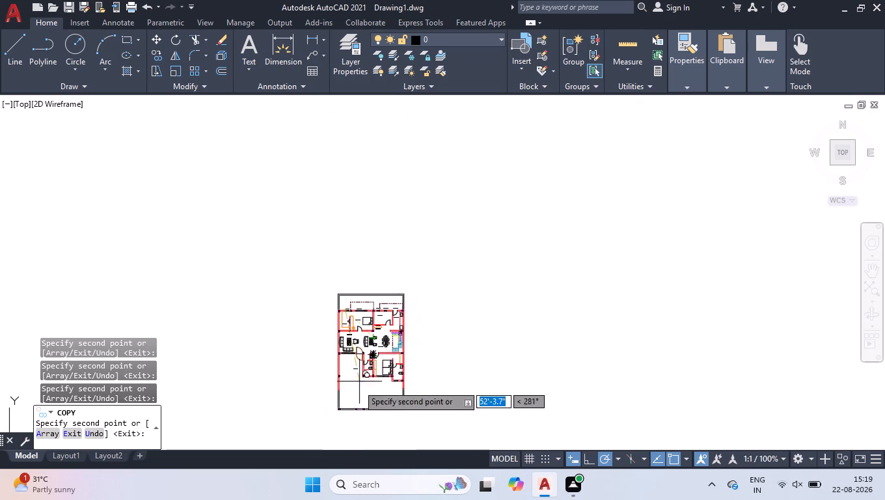
scroll(342, 414, "up", 4)
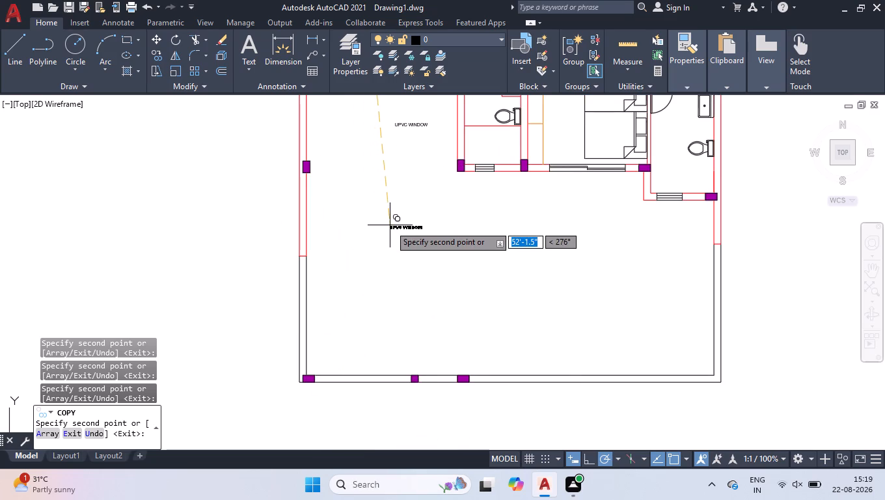
left_click(397, 202)
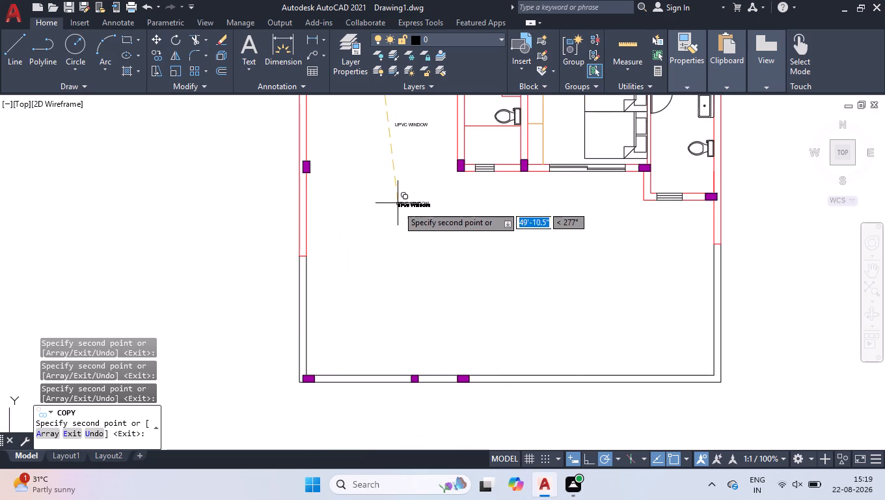
left_click(378, 316)
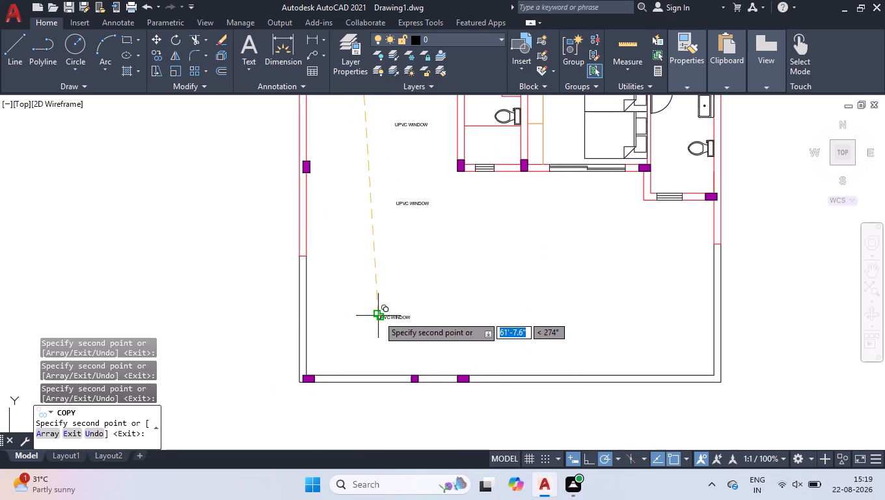
Copy the UPVC WINDOW label into the common toilet's south compartment and the wash area north of the toilet door.
scroll(423, 271, "down", 2)
scroll(454, 162, "up", 2)
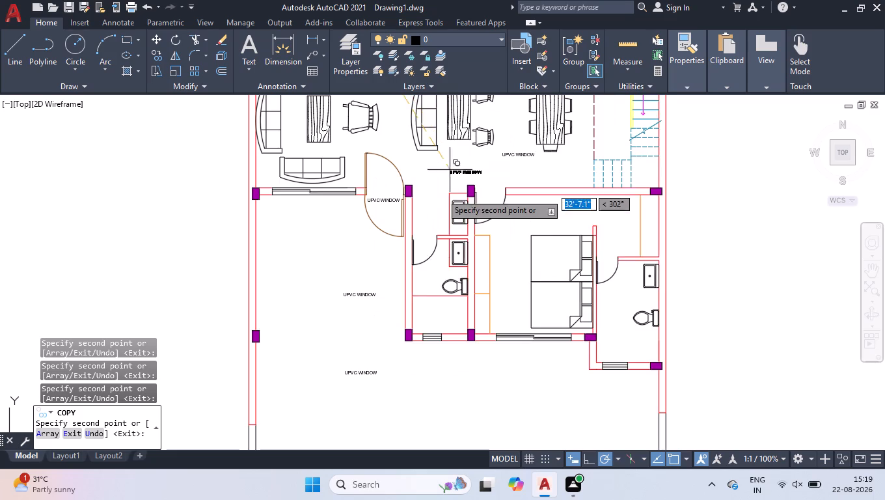
scroll(428, 306, "up", 2)
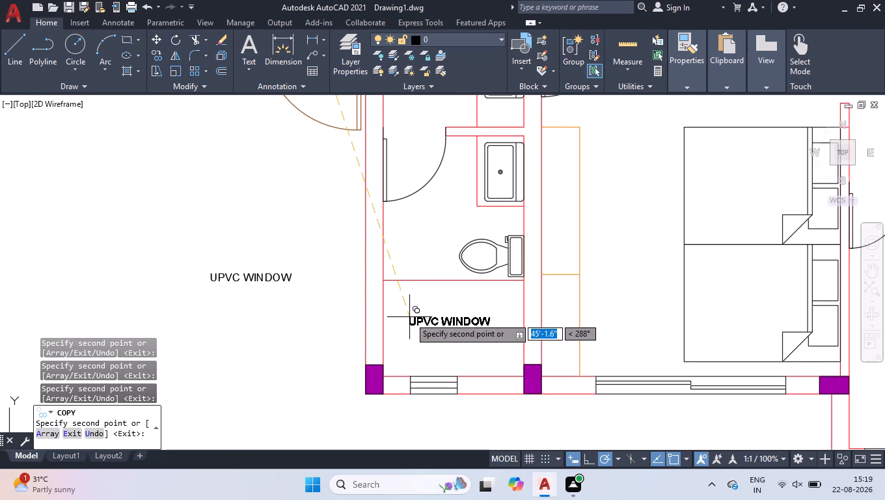
left_click(409, 317)
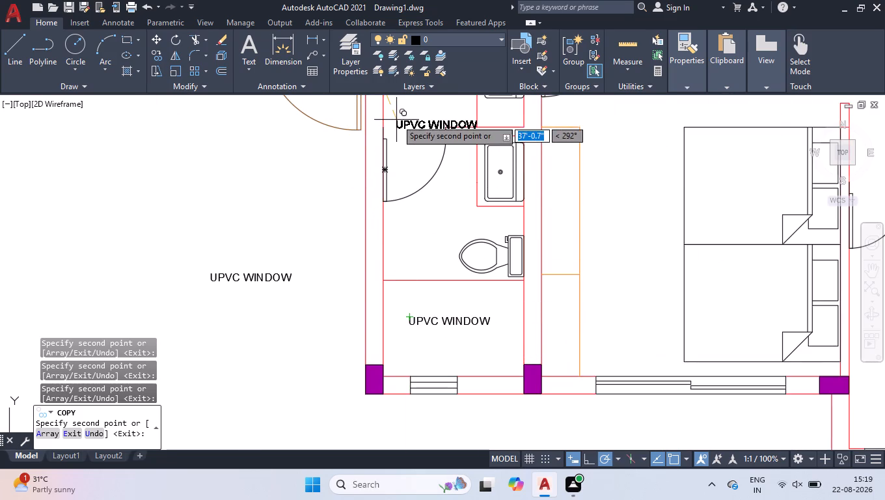
left_click(395, 112)
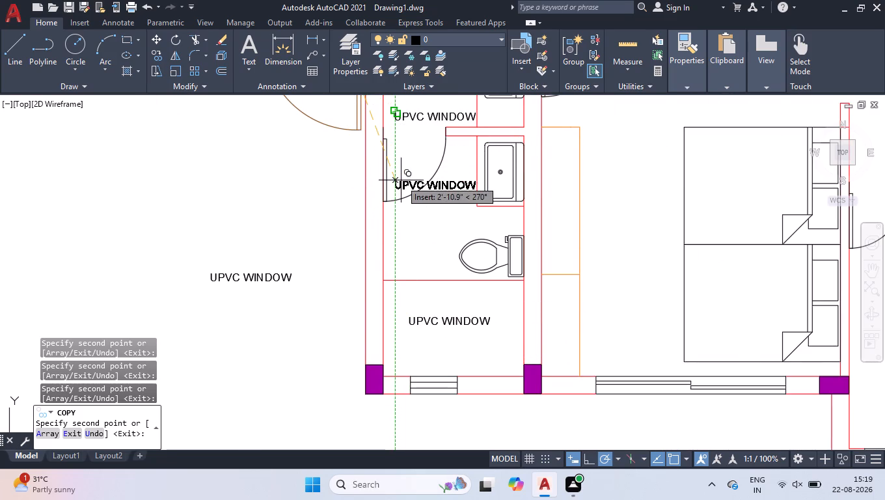
Copy the UPVC WINDOW label to the southern bedroom's door, the space north of its beds, and the dressing area to the east.
scroll(401, 182, "down", 5)
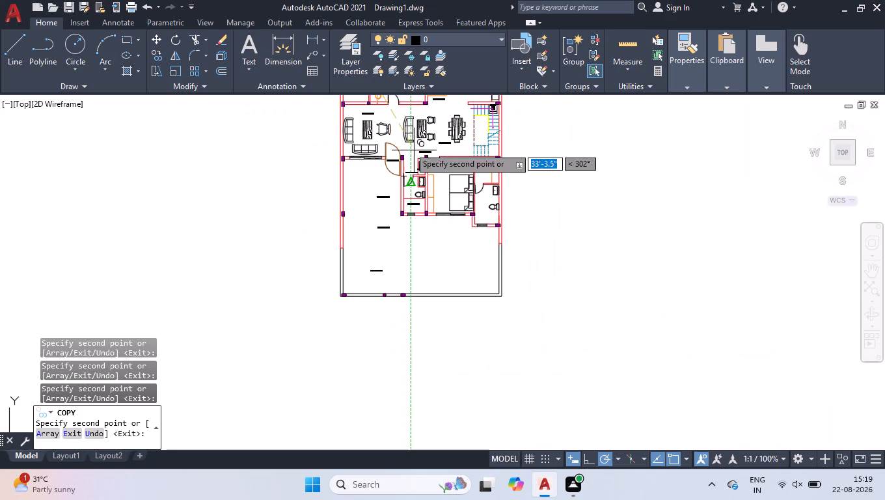
scroll(403, 112, "up", 1)
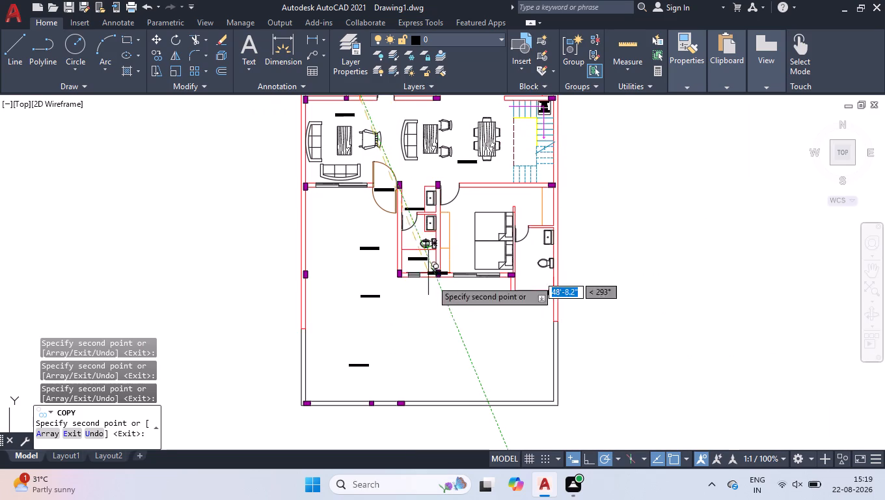
scroll(441, 299, "up", 1)
scroll(442, 115, "up", 4)
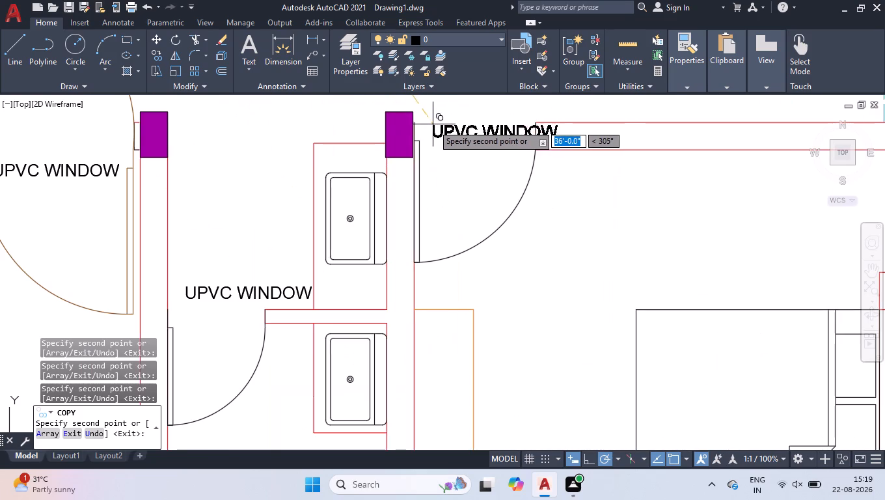
left_click(424, 117)
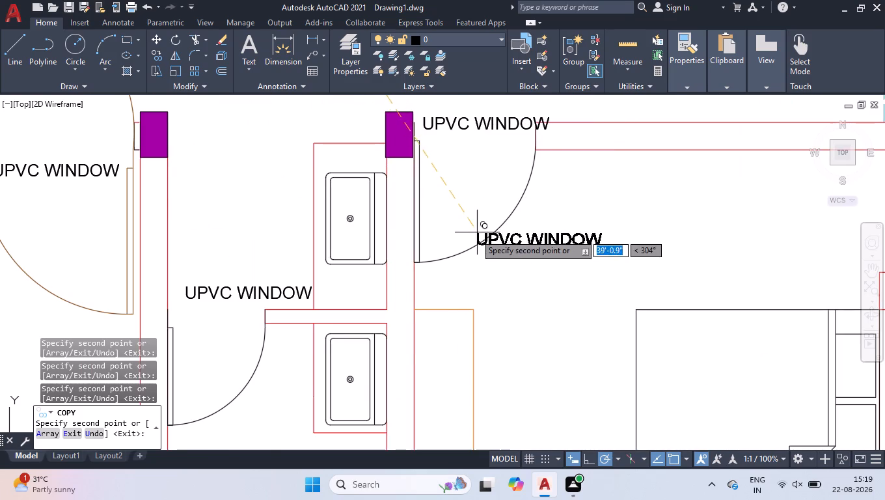
scroll(473, 236, "down", 2)
left_click(565, 239)
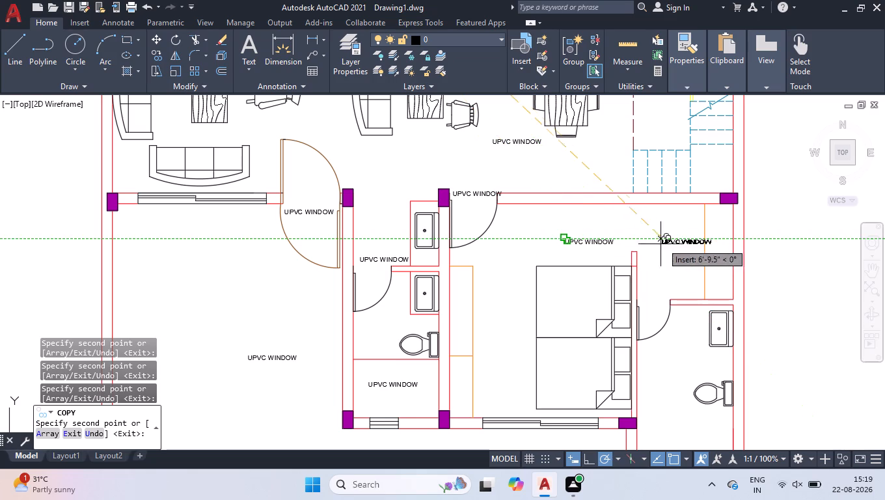
left_click(652, 266)
Copy the UPVC WINDOW label just inside and just outside the southeast bathroom's window.
scroll(647, 271, "down", 1)
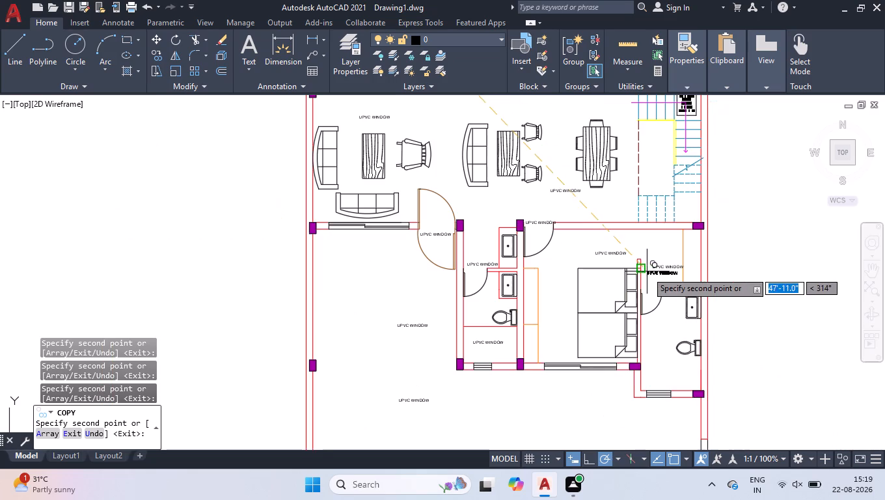
scroll(667, 380, "up", 3)
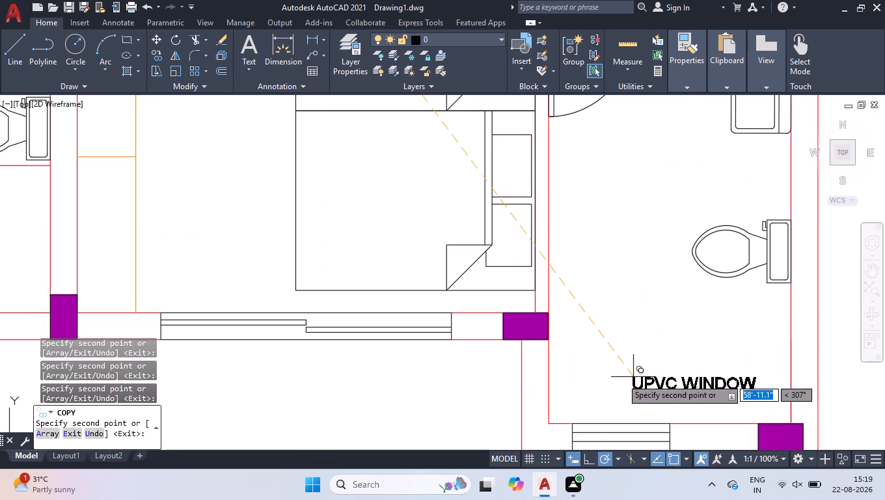
left_click(618, 378)
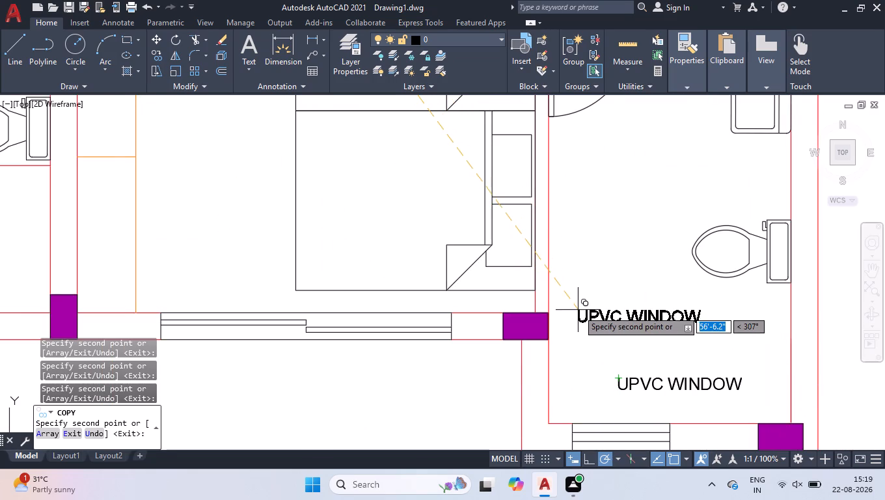
scroll(574, 305, "down", 3)
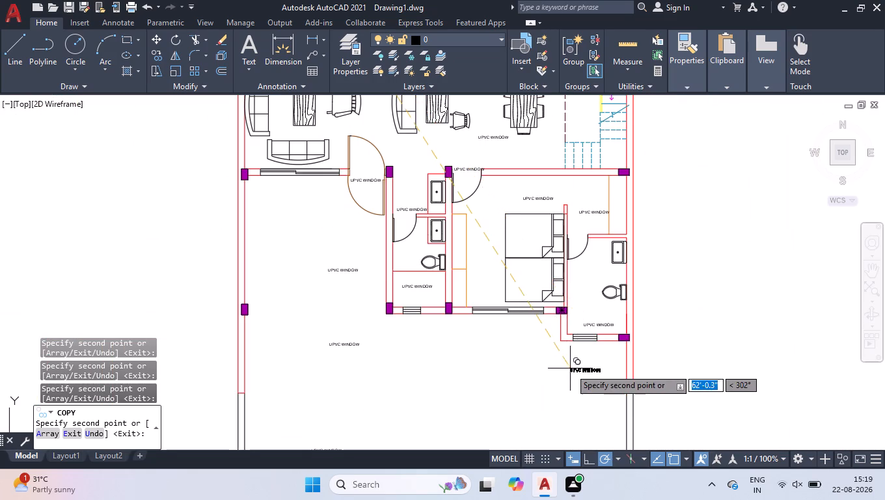
scroll(586, 362, "up", 3)
left_click(530, 301)
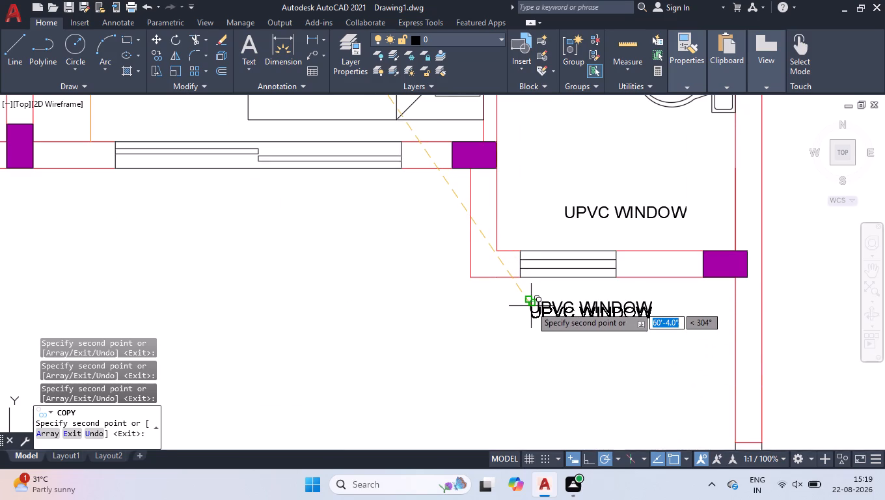
Place a final UPVC WINDOW label copy in the open area southwest of the southeast bathroom, near the south boundary wall.
scroll(530, 305, "down", 2)
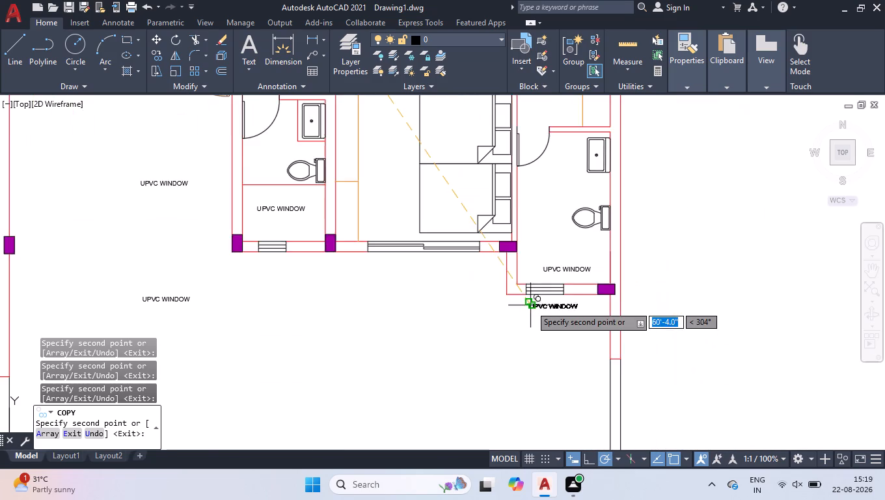
scroll(530, 305, "down", 4)
scroll(520, 331, "up", 4)
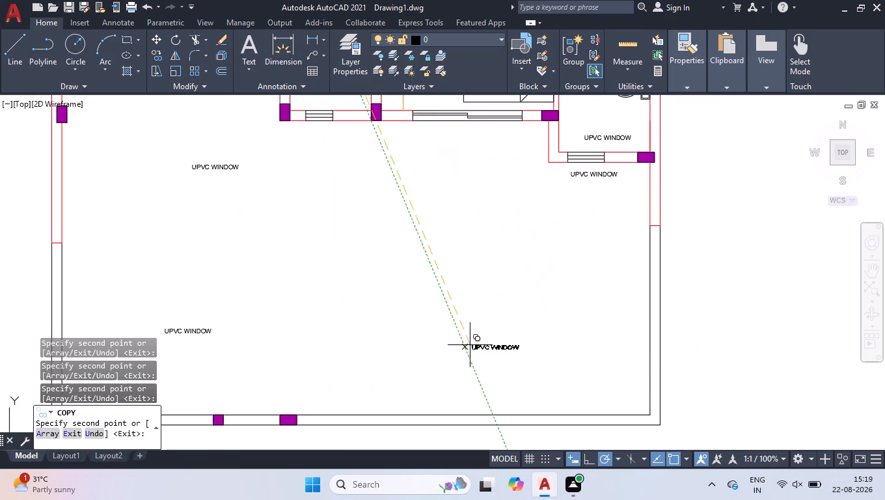
left_click(444, 327)
key("Return")
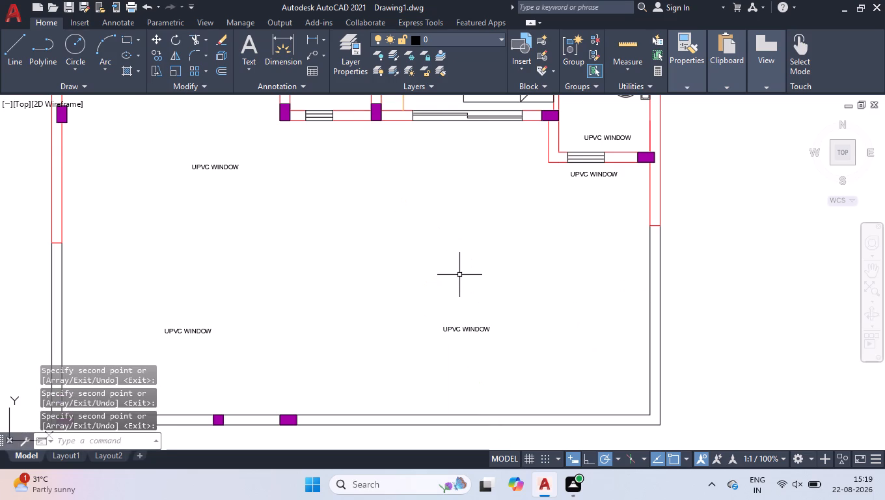
Change the label above the northern bedroom's sliding opening to UPVC SLIDING DOOR and widen its text box to fit one line.
scroll(500, 303, "down", 5)
scroll(502, 243, "up", 3)
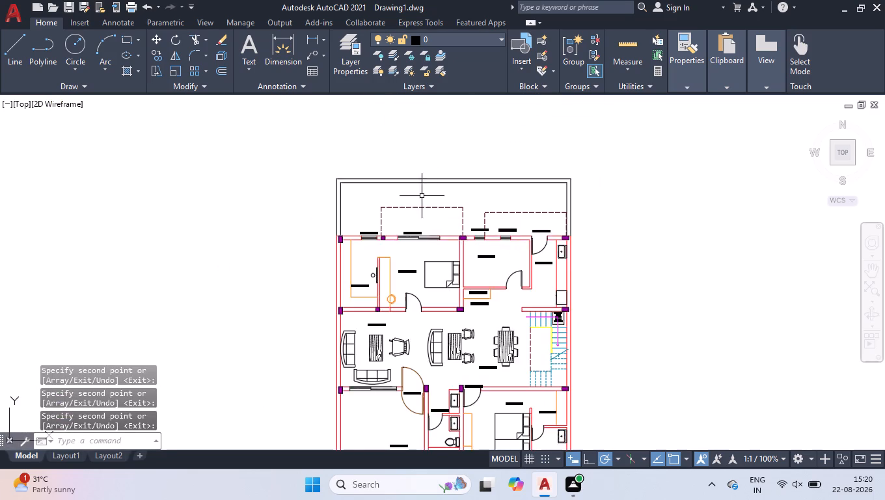
scroll(422, 196, "up", 3)
scroll(355, 376, "up", 3)
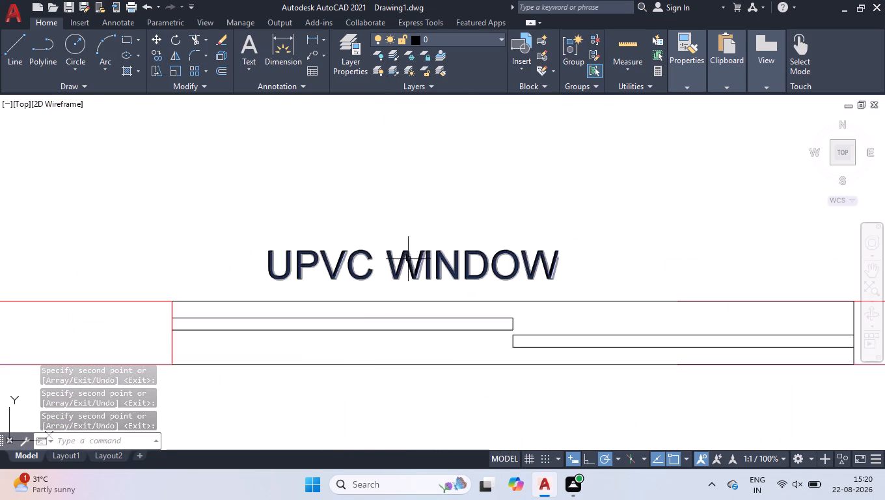
double_click(407, 260)
left_click_drag(573, 267, 421, 277)
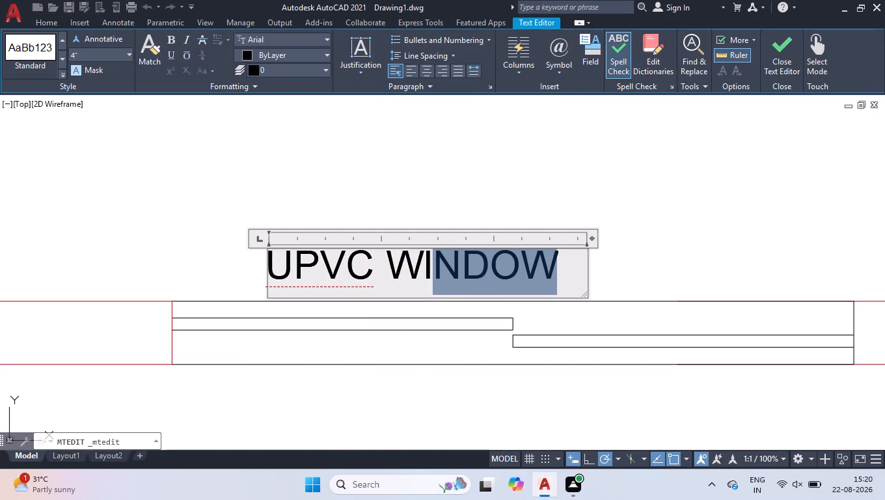
left_click_drag(421, 277, 390, 273)
key("s")
type("LI")
key("d")
type("ING DOOR")
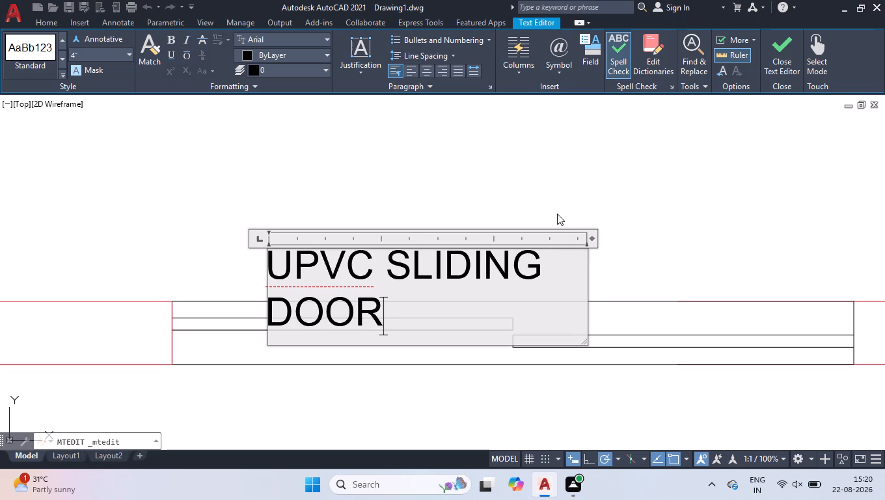
left_click_drag(592, 238, 694, 212)
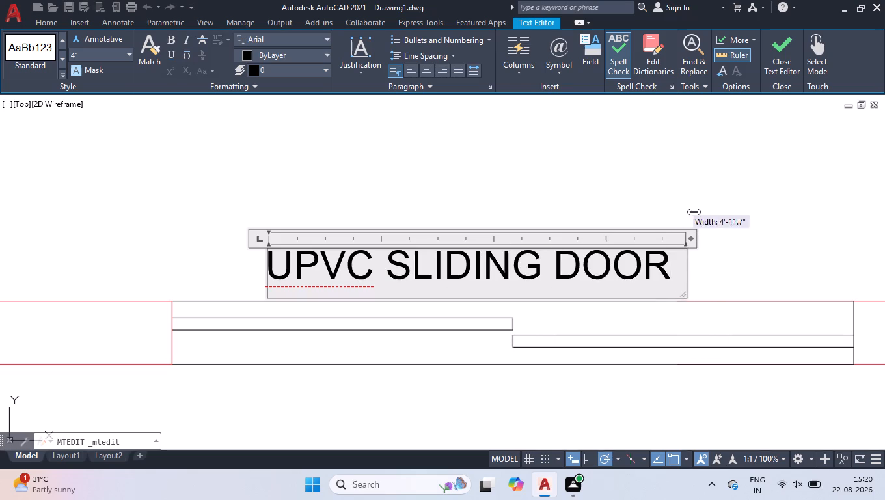
left_click_drag(694, 212, 697, 211)
left_click(696, 179)
Wrap the UPVC WINDOW label just east of the northern bedroom onto two lines and shift it east over its window.
scroll(634, 223, "down", 4)
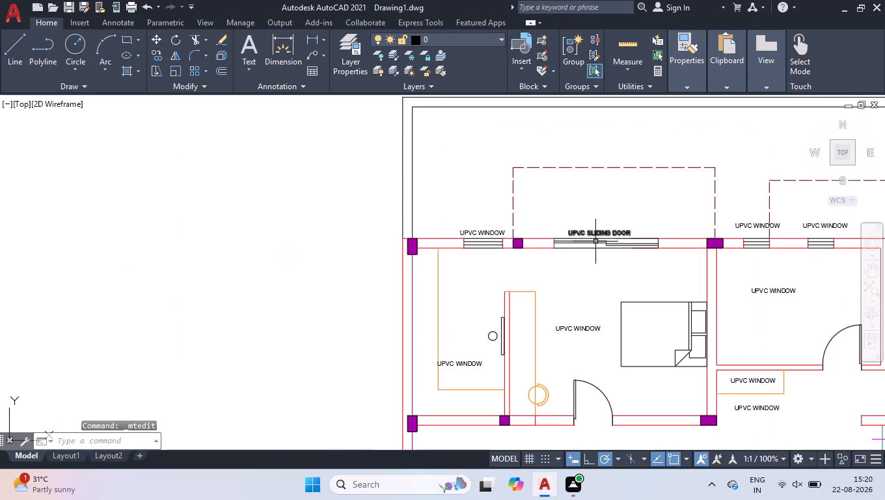
scroll(567, 260, "down", 1)
scroll(692, 233, "up", 3)
left_click(701, 250)
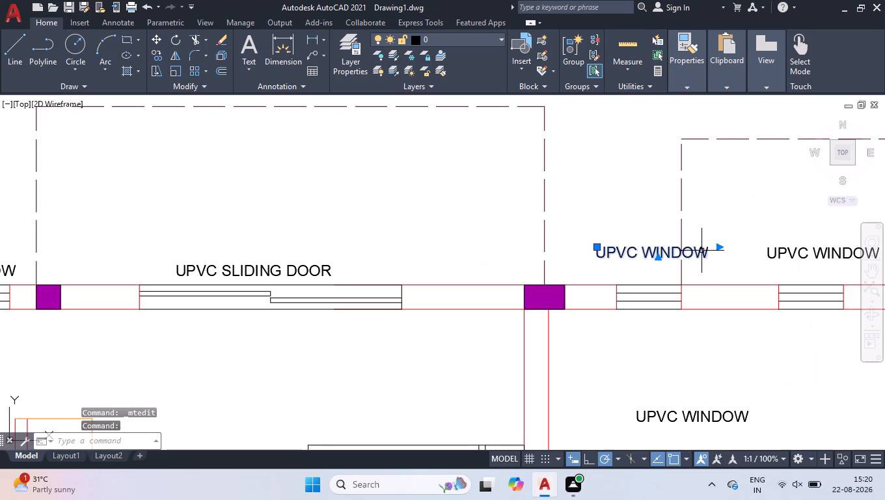
left_click(718, 246)
left_click(671, 242)
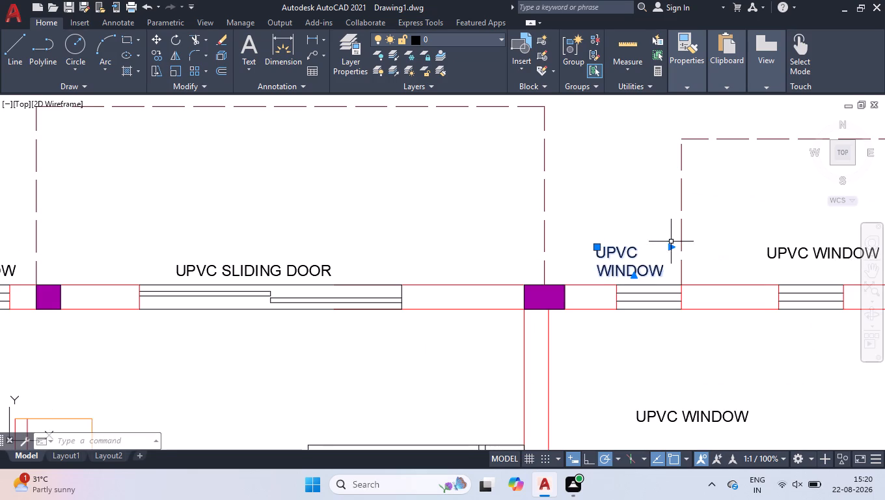
left_click(601, 246)
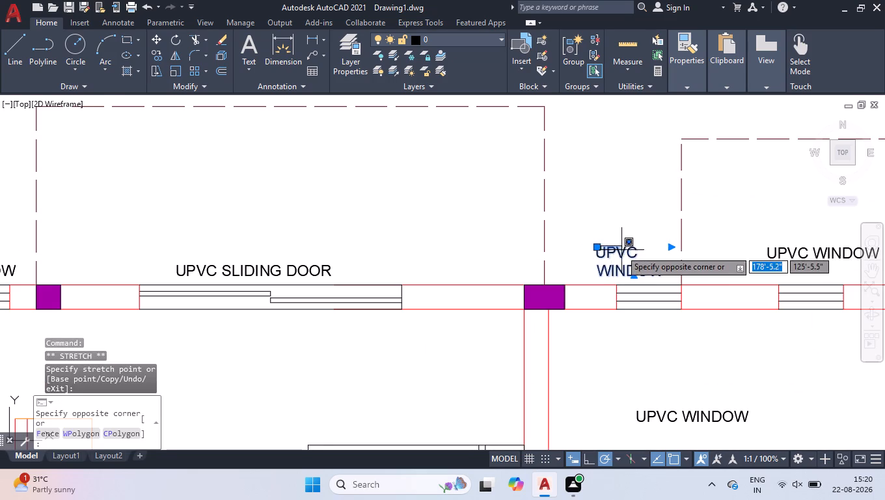
scroll(621, 249, "up", 3)
left_click(616, 250)
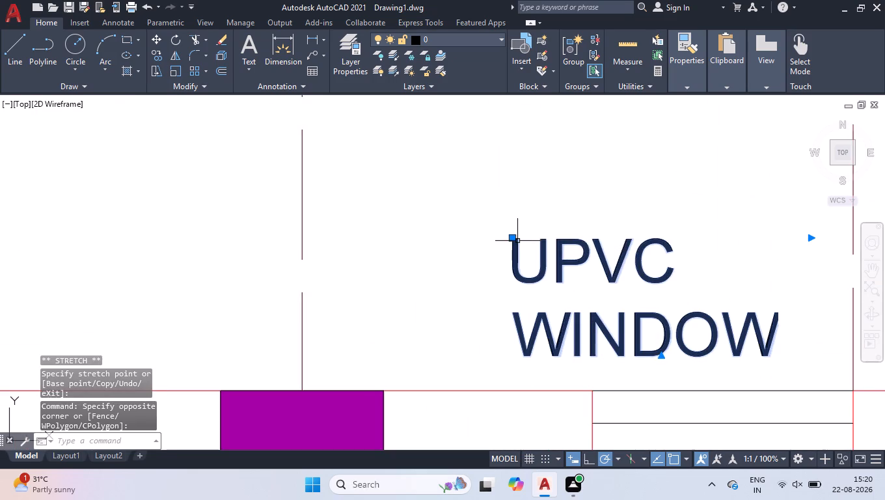
left_click(511, 240)
left_click(549, 245)
Change the label above the kitchen's north door from UPVC WINDOW to WOODEN DOOR.
scroll(545, 245, "down", 2)
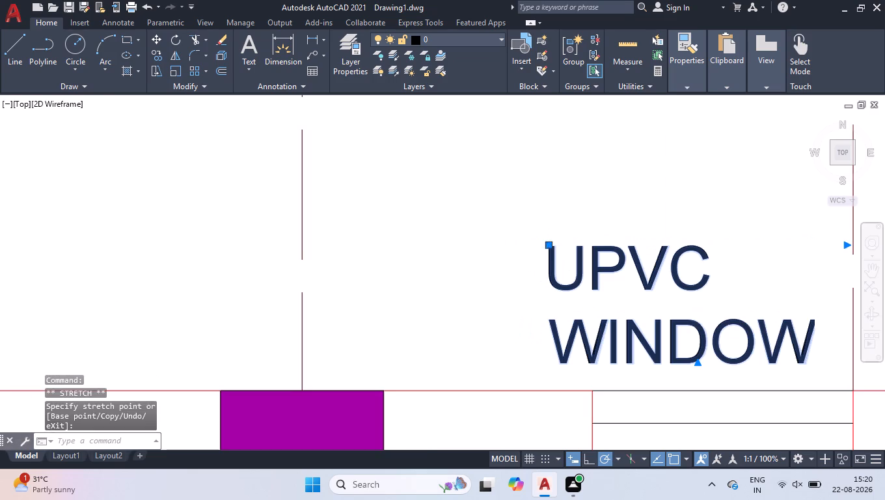
scroll(545, 246, "down", 1)
scroll(603, 244, "down", 2)
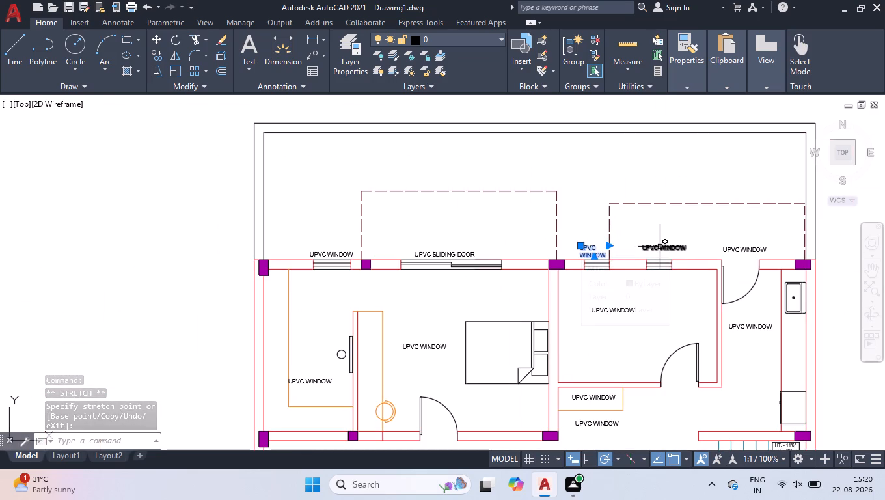
scroll(747, 249, "up", 2)
double_click(747, 249)
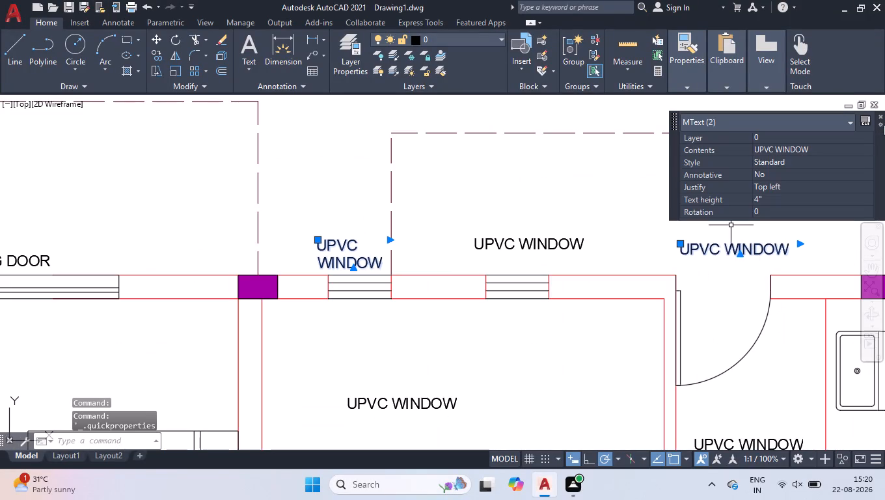
left_click(880, 116)
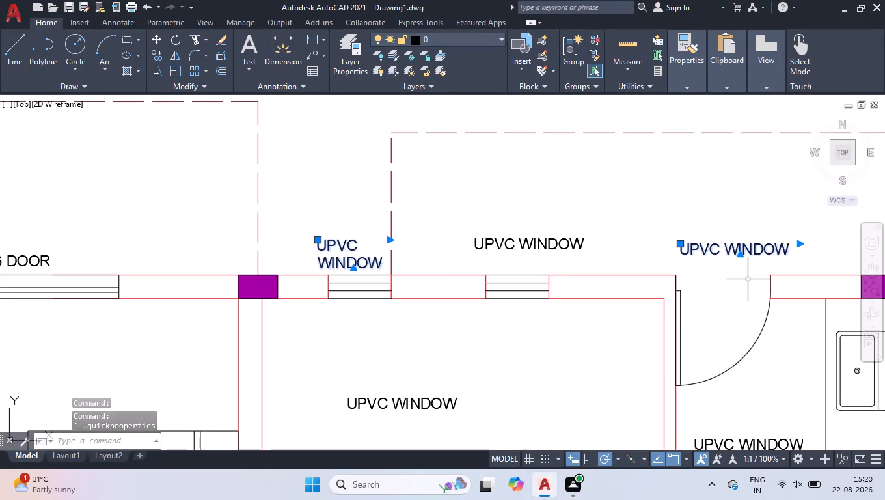
left_click_drag(573, 178, 564, 184, "shift")
left_click(258, 277, "shift")
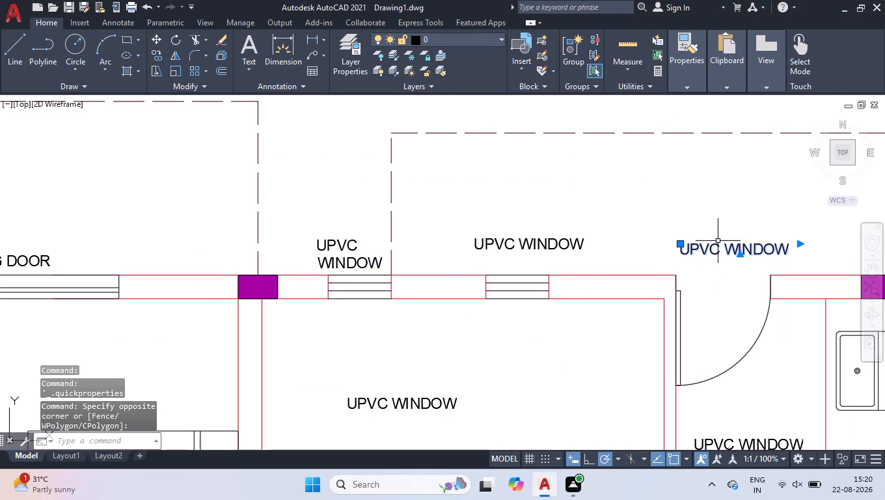
double_click(706, 247)
left_click_drag(796, 250, 791, 250)
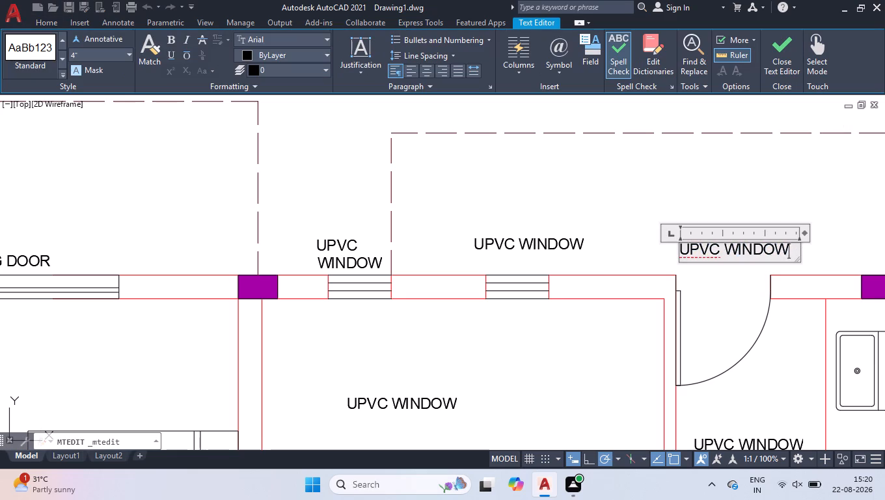
left_click_drag(791, 250, 575, 247)
type("WOOD")
type("EN DOO")
key("r")
left_click(530, 187)
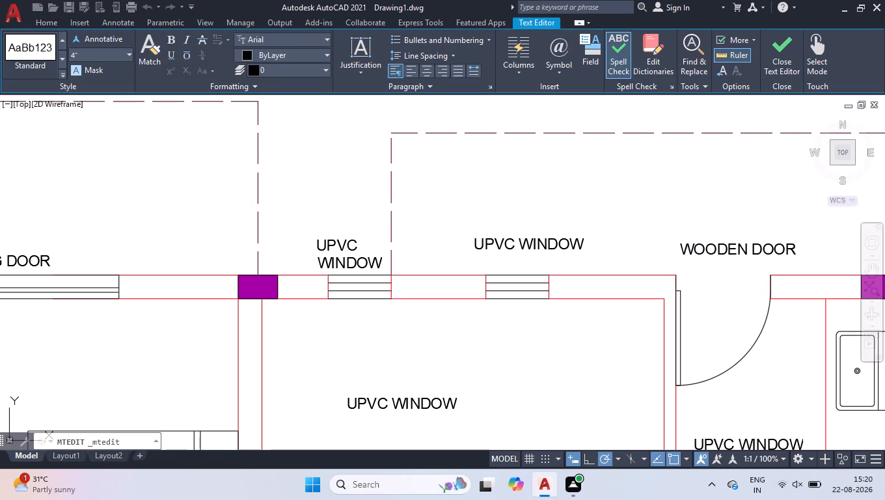
Narrow the WOODEN DOOR label's text box so that it wraps onto two lines above the door opening.
left_click(793, 249)
left_click(797, 240)
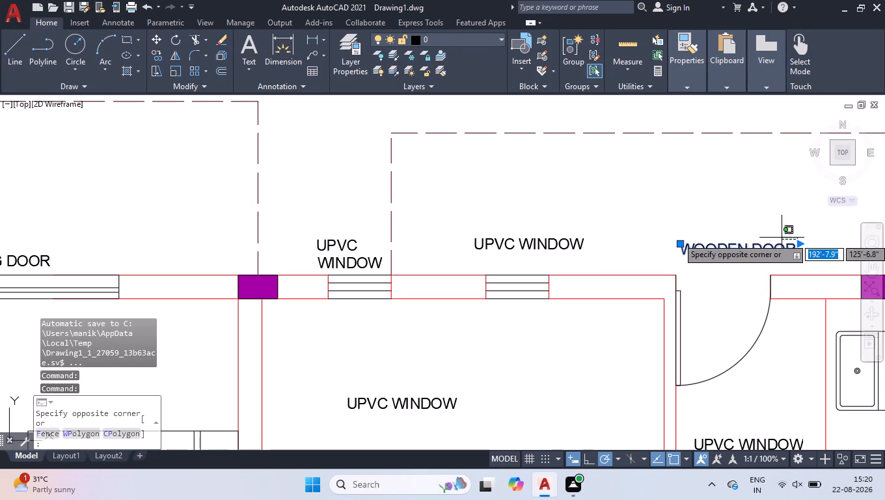
left_click(784, 244)
left_click(797, 243)
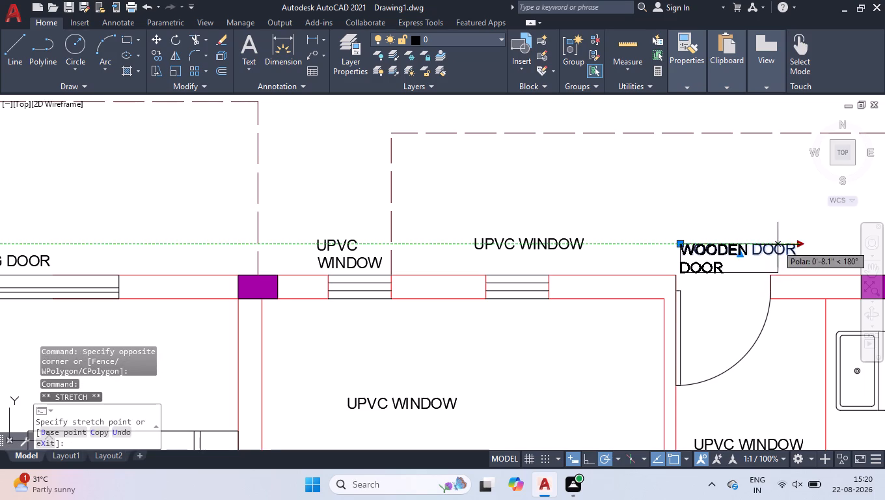
left_click(773, 247)
scroll(624, 289, "down", 1)
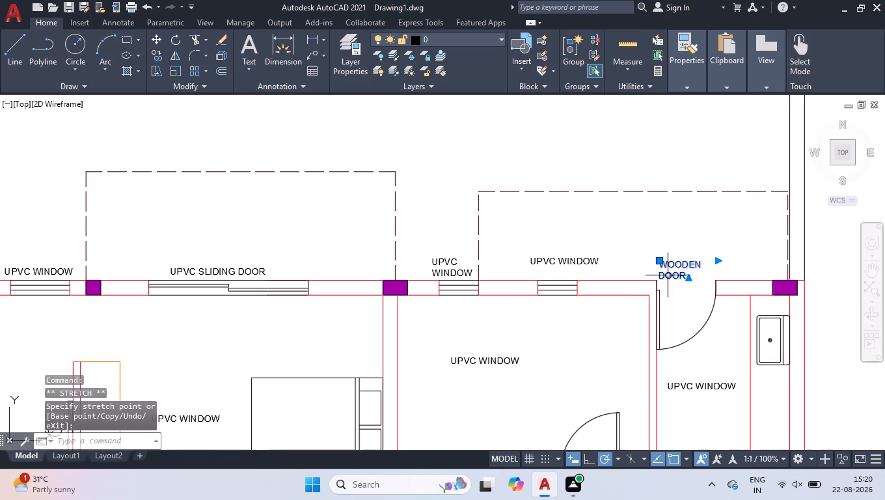
left_click(731, 234)
left_click(632, 303, "shift")
left_click_drag(744, 231, 741, 243, "shift")
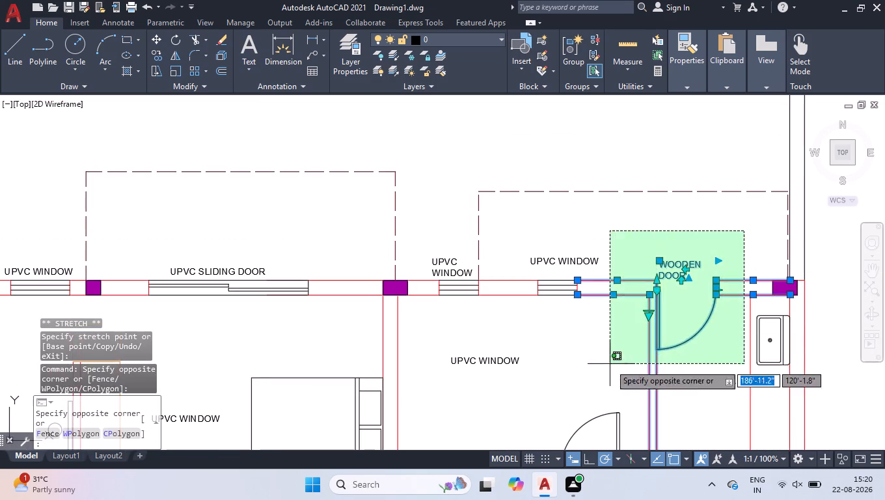
left_click(610, 364, "shift")
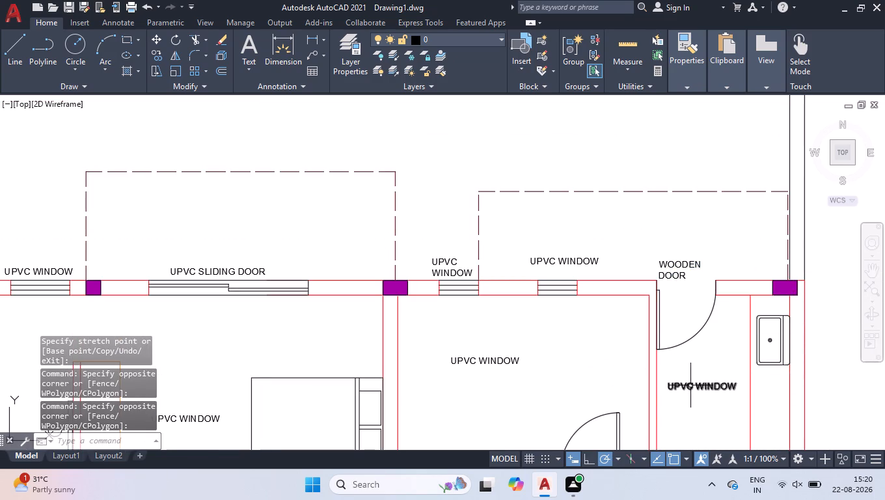
Change the UPVC WINDOW label inside the kitchen to KITCHEN.
double_click(690, 385)
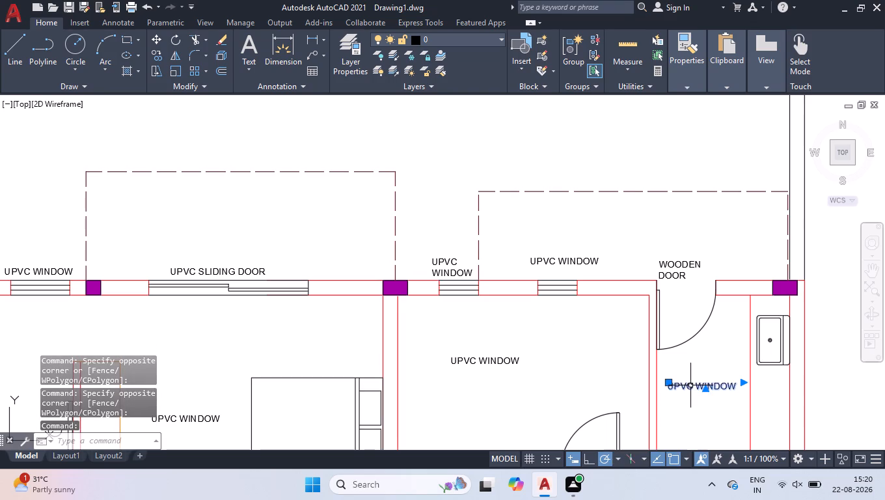
left_click_drag(742, 389, 728, 391)
left_click_drag(727, 391, 728, 391)
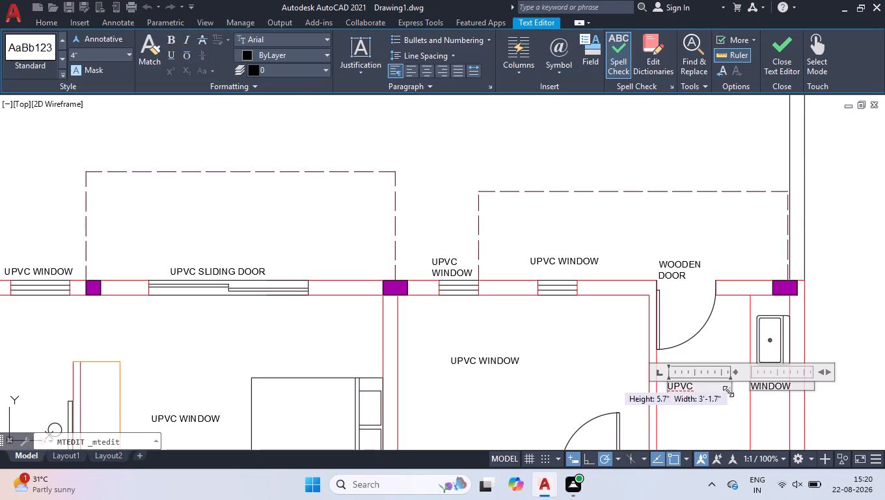
left_click_drag(728, 391, 747, 394)
left_click_drag(739, 389, 651, 392)
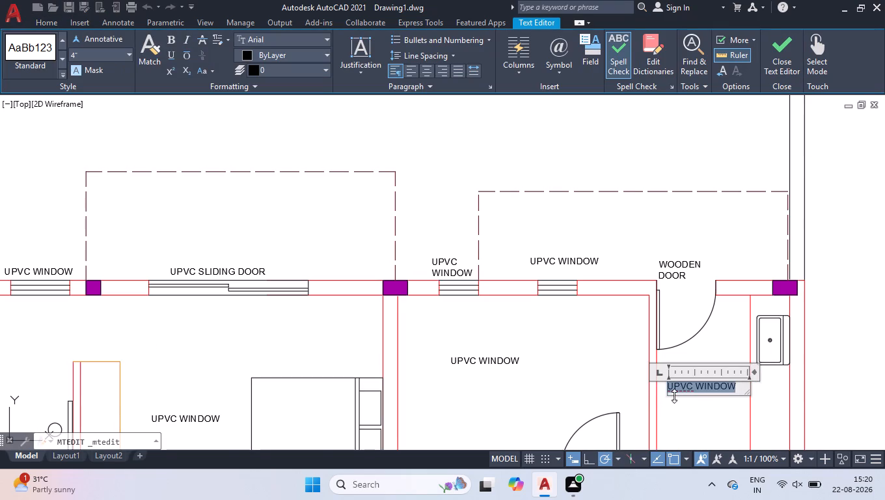
scroll(724, 415, "down", 2)
scroll(744, 446, "up", 5)
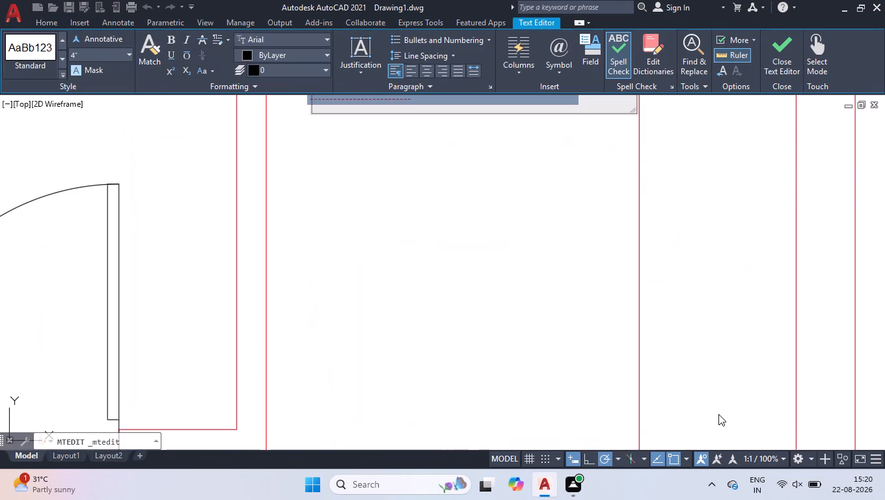
scroll(634, 424, "down", 1)
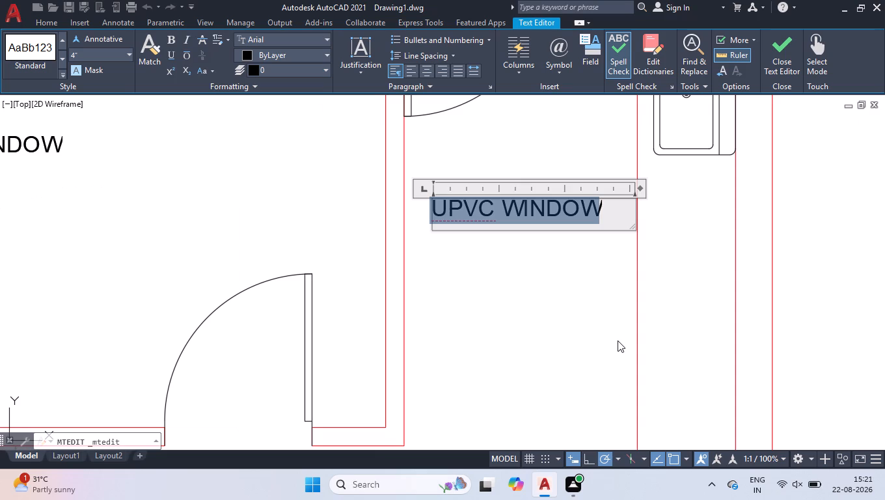
key("k")
key("i")
key("t")
key("c")
key("h")
key("e")
key("n")
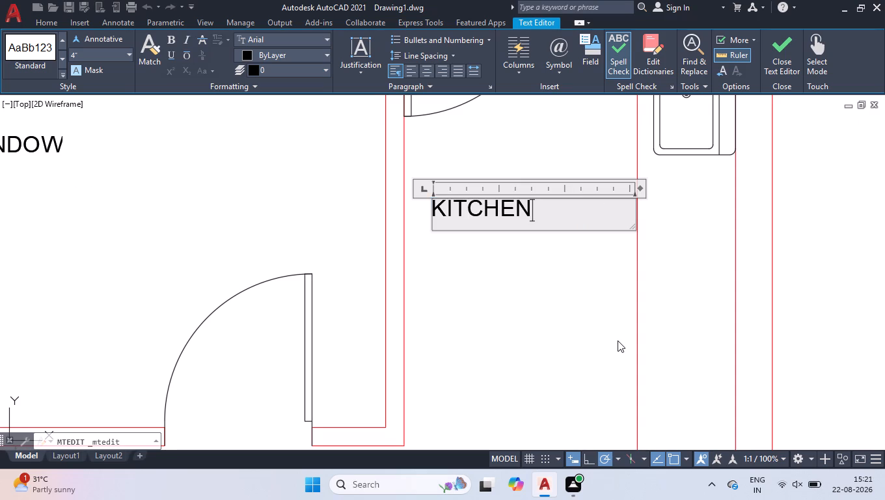
key("space")
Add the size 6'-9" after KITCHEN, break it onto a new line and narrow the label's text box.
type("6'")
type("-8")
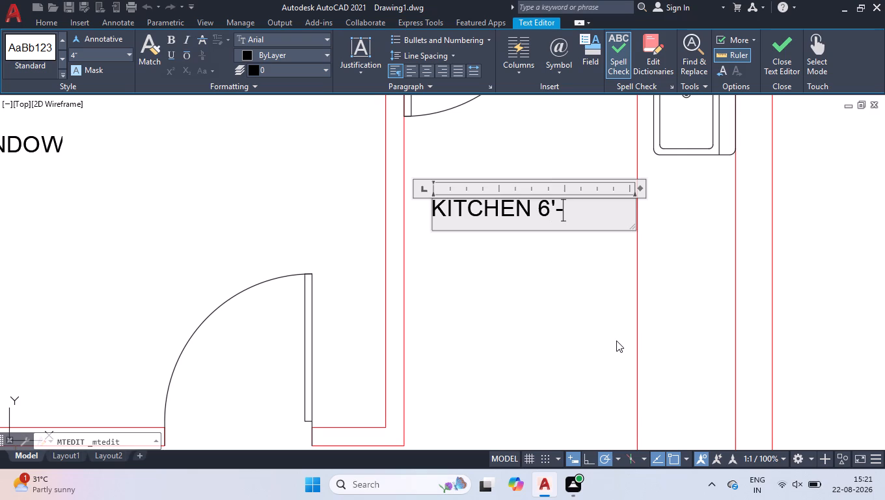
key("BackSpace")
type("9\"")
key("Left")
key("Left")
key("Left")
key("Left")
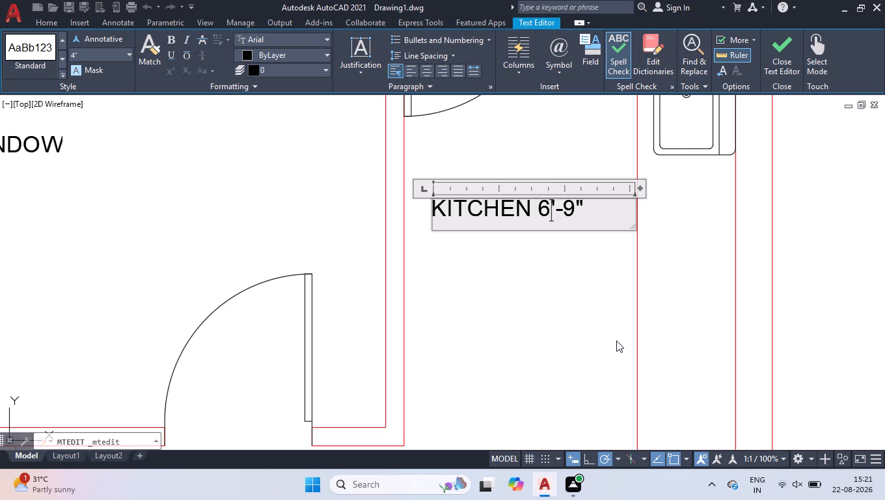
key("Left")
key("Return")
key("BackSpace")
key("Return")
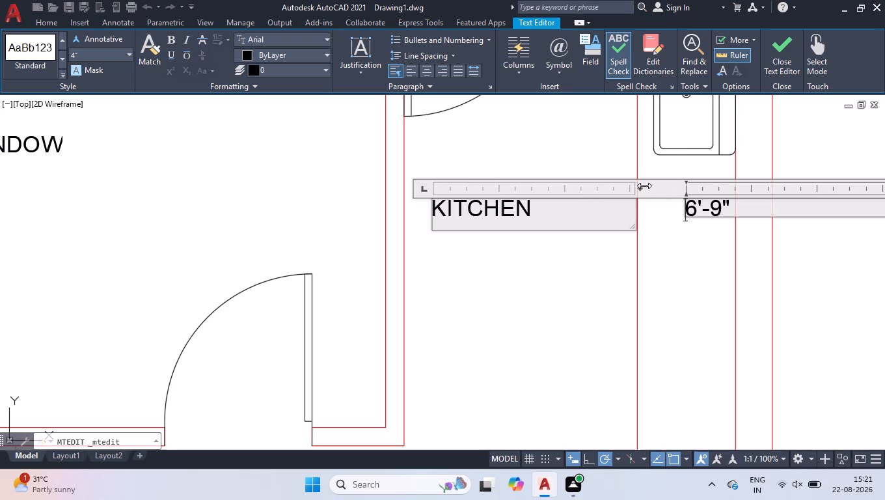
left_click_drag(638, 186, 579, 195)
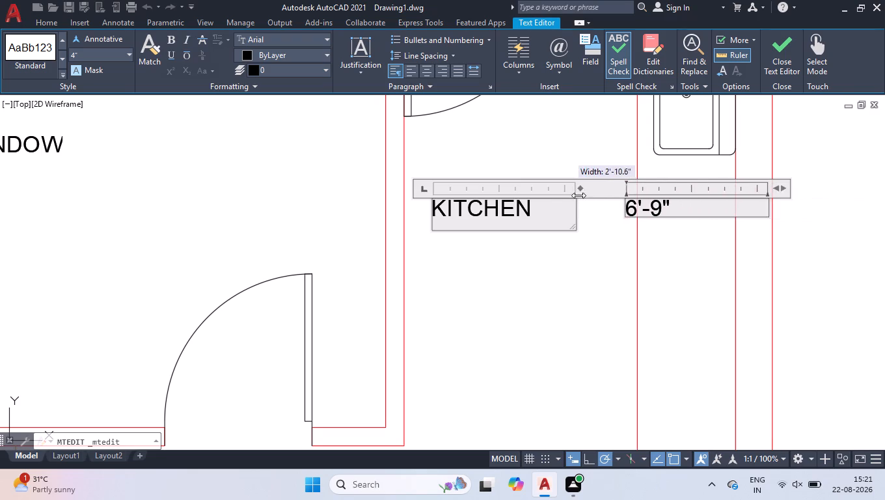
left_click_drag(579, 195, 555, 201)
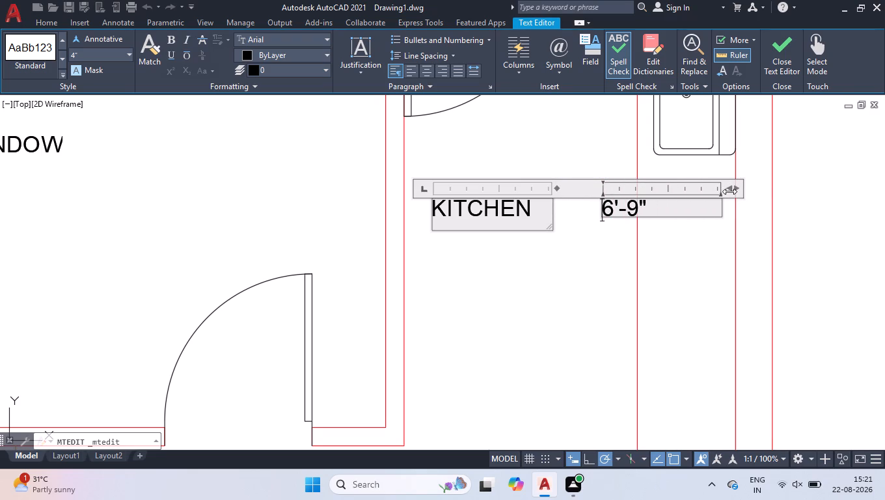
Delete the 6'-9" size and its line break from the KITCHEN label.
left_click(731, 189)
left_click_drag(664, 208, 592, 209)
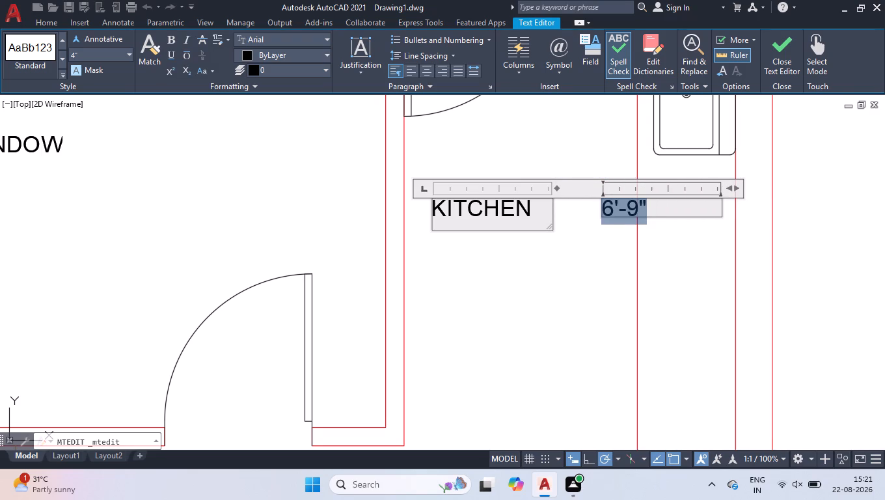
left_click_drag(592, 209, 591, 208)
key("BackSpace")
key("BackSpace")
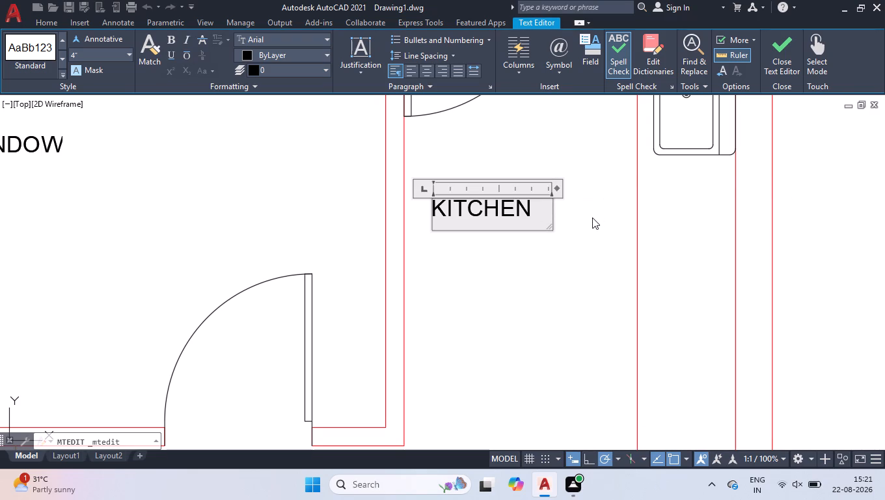
Widen the KITCHEN label's text box and try adding a second line below the name using different tab stop types.
key("Return")
key("BackSpace")
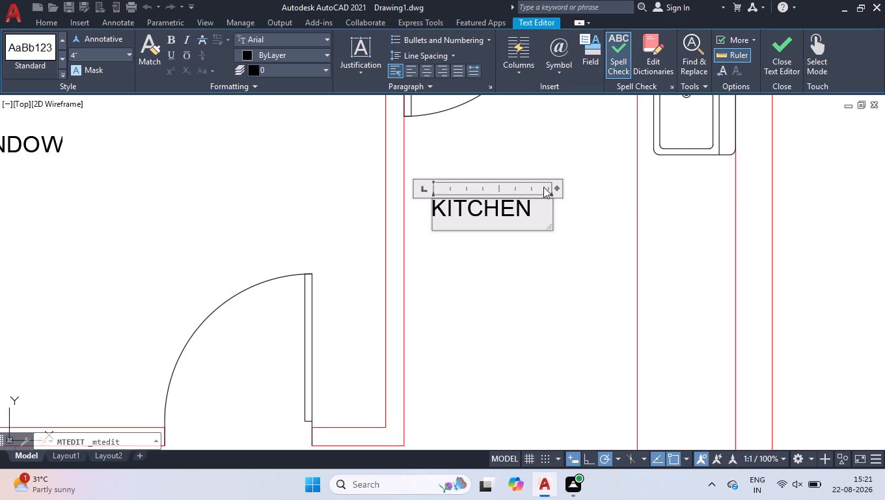
left_click_drag(556, 186, 744, 180)
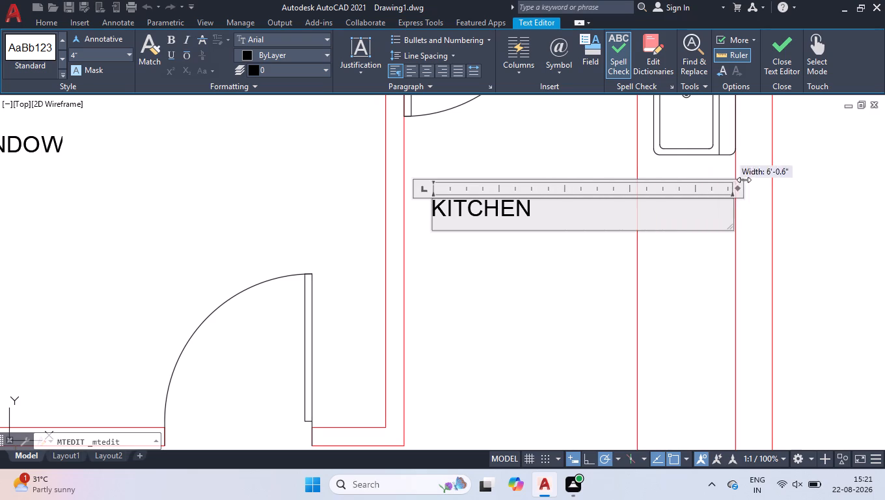
left_click_drag(744, 180, 808, 178)
key("Return")
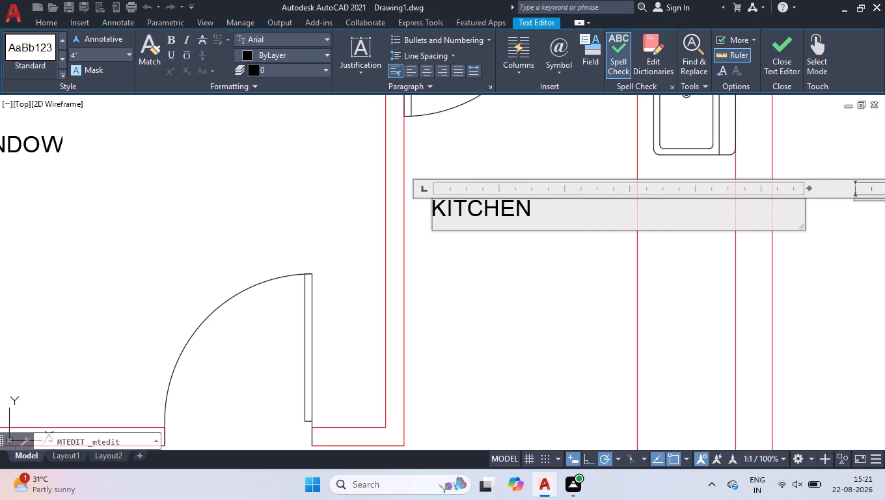
key("BackSpace")
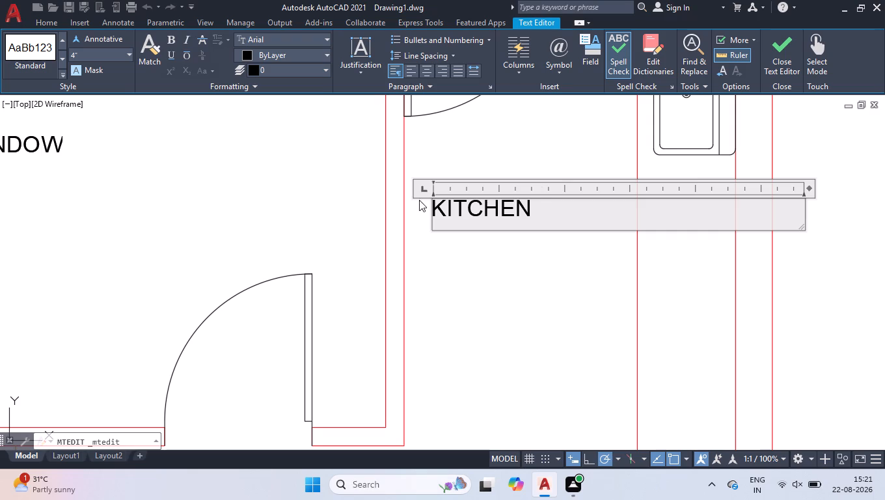
left_click(423, 191)
key("Return")
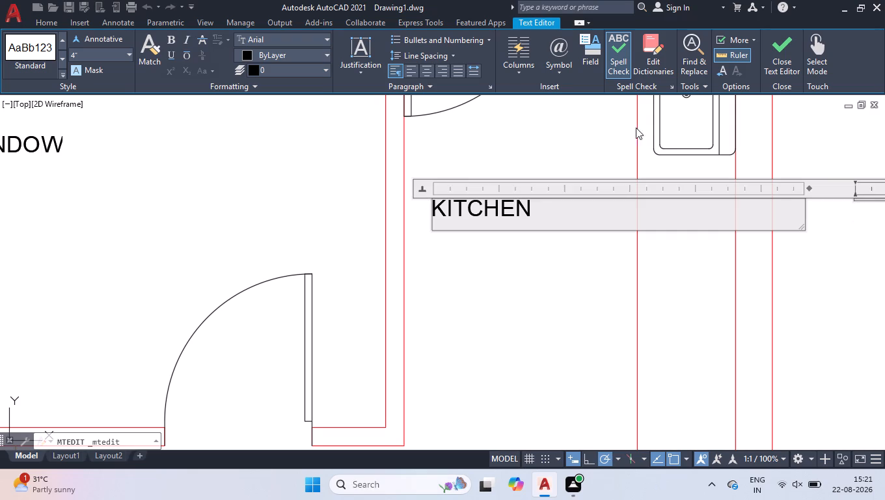
left_click(423, 187)
key("BackSpace")
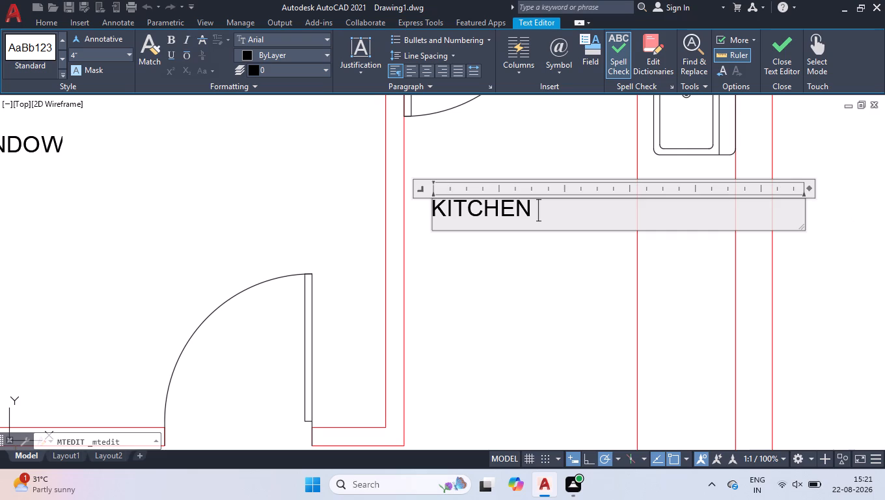
left_click(422, 189)
key("Return")
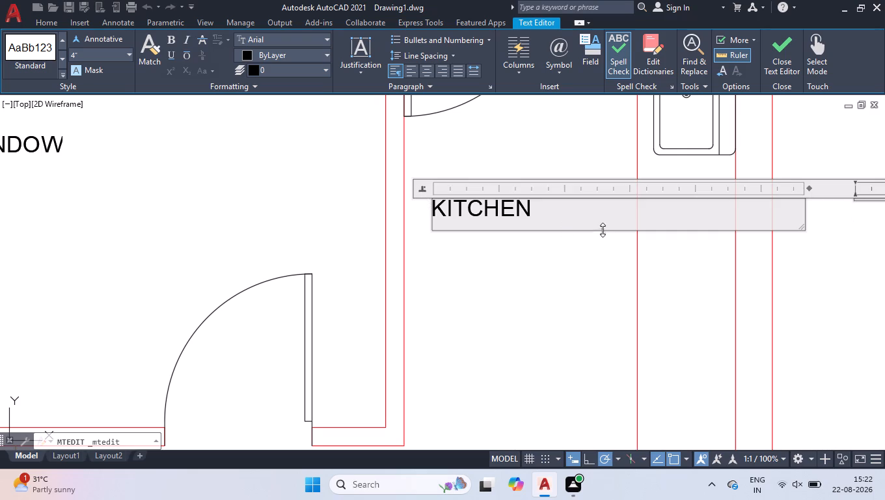
left_click(573, 271)
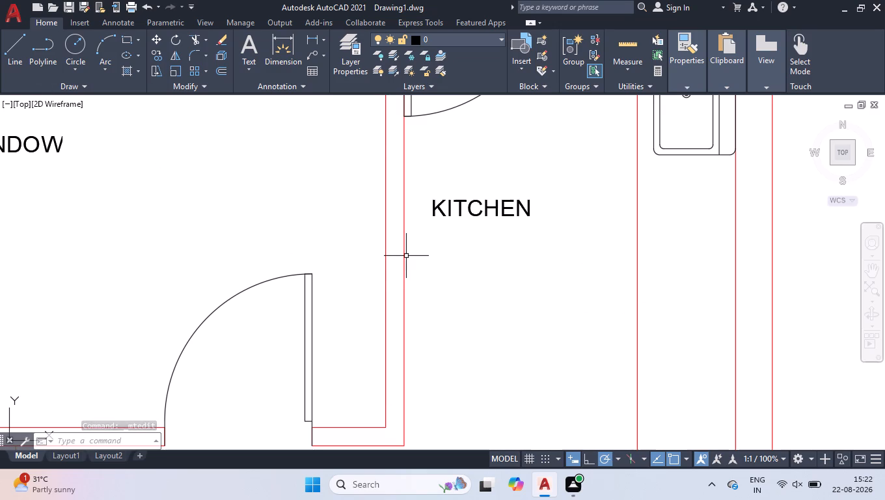
Turn on the drawing file tabs with FILETAB.
type("FILET")
key("Return")
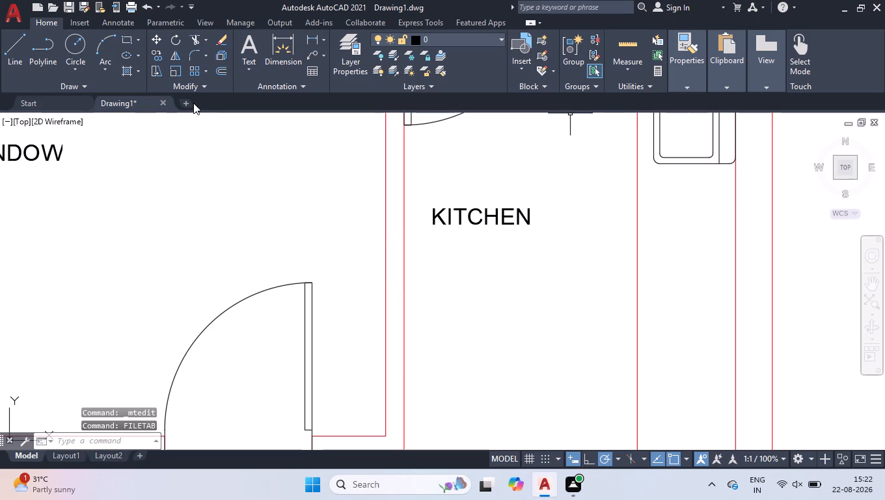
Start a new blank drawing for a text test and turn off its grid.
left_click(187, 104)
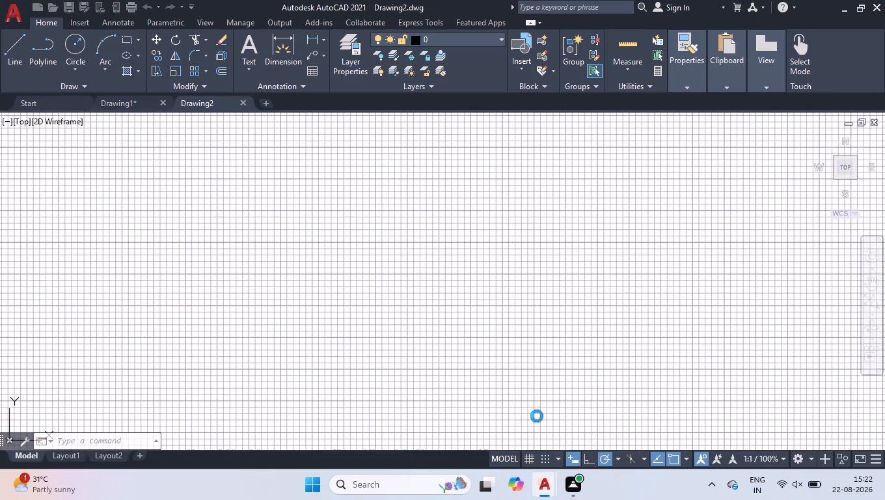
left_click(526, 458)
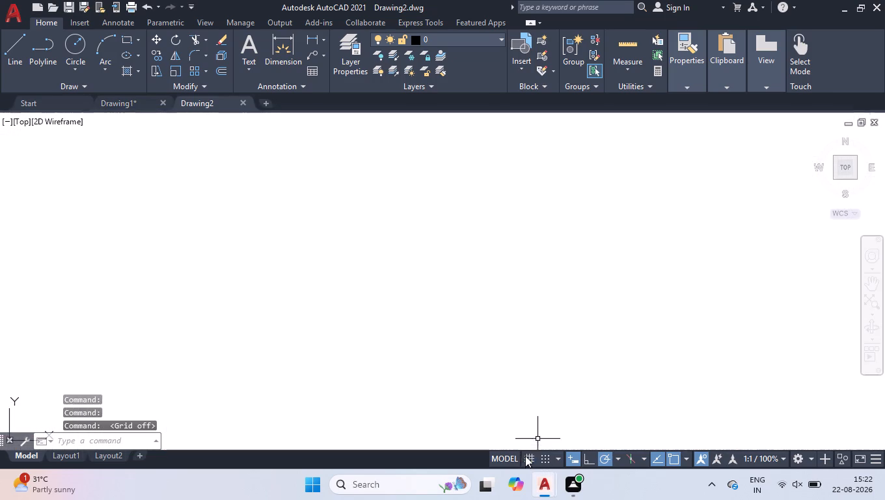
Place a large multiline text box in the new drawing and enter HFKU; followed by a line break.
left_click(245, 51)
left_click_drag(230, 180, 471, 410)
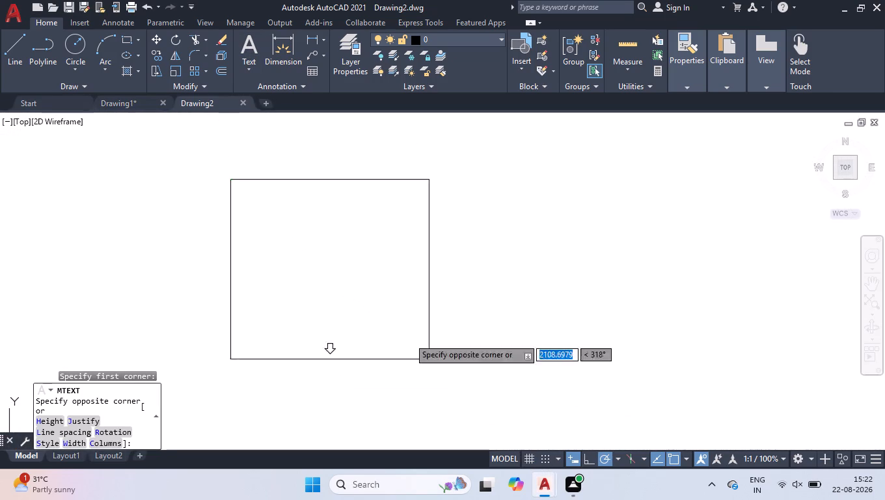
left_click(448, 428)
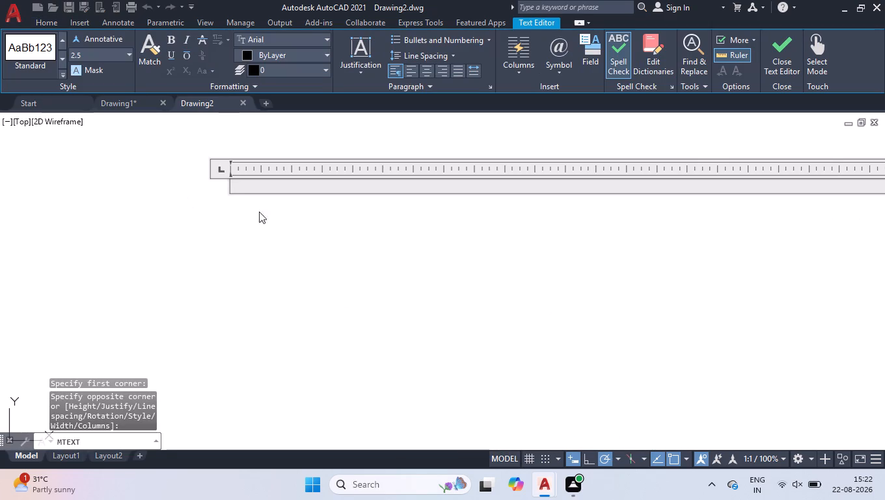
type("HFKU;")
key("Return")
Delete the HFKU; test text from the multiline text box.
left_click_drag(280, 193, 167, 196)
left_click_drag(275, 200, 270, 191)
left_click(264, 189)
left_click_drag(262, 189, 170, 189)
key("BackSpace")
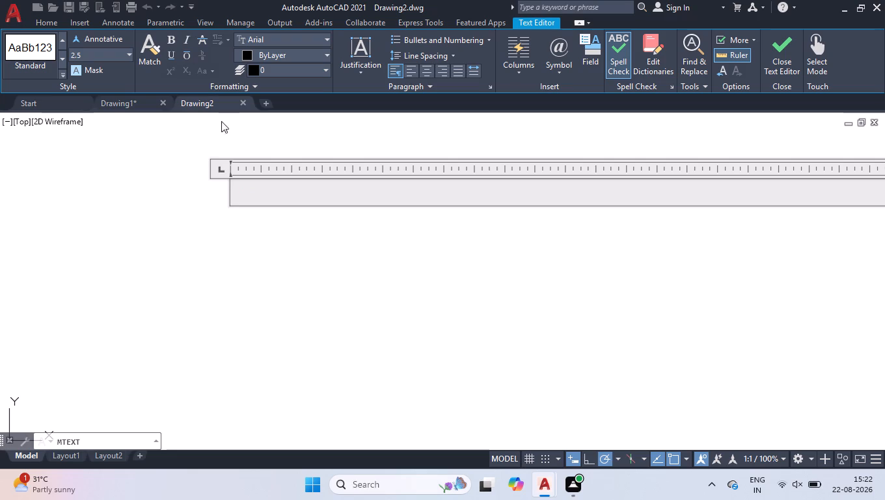
Leave the empty multiline text box and close the Drawing2 test drawing without saving, returning to the Drawing1 floor plan.
left_click(240, 104)
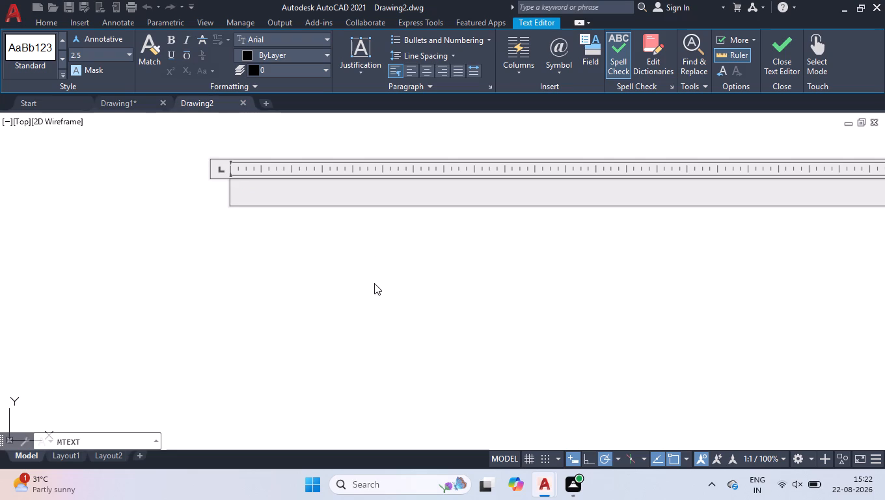
left_click(241, 101)
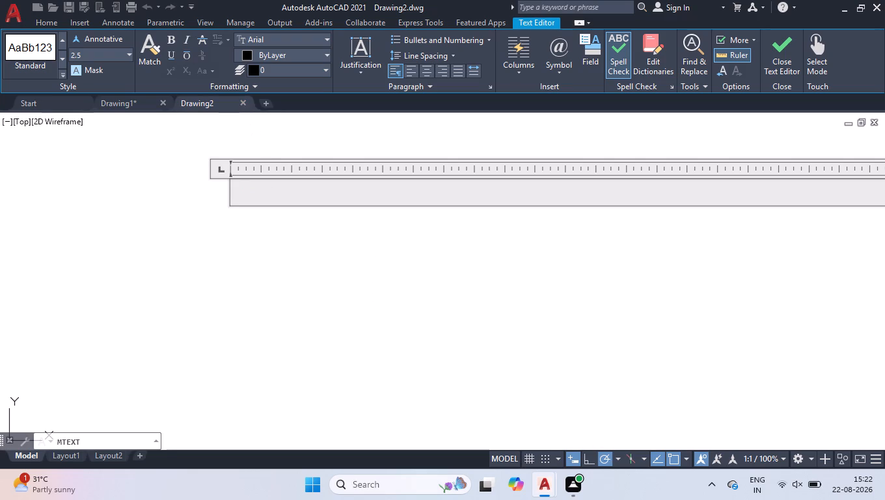
left_click(133, 102)
key("ctrl+0")
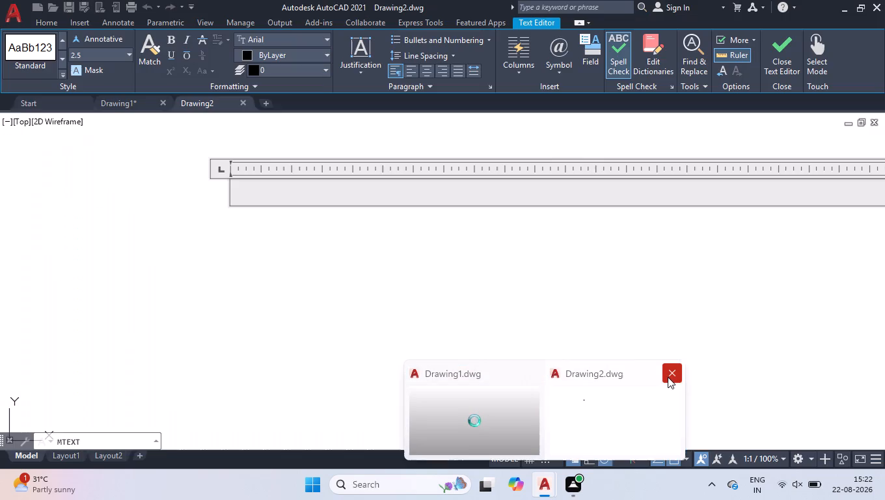
left_click(668, 376)
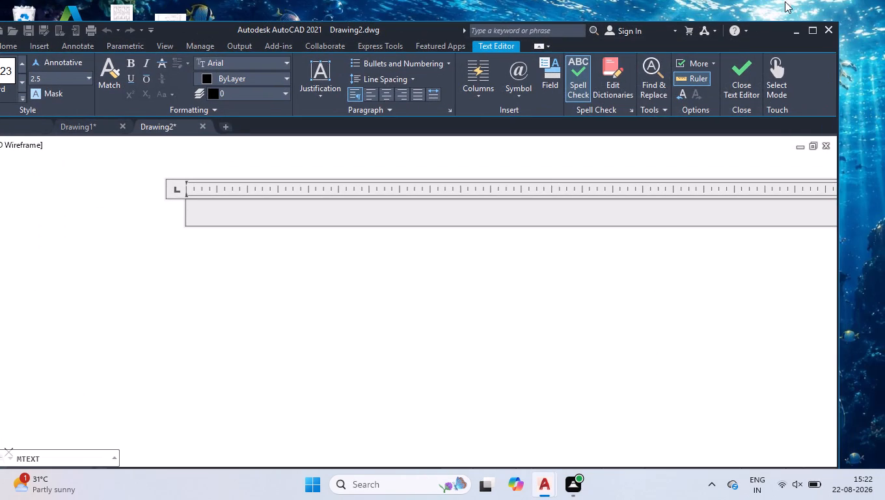
left_click(813, 27)
left_click(487, 421)
left_click(115, 120)
double_click(810, 31)
right_click_drag(469, 289, 460, 287)
left_click_drag(461, 287, 435, 287)
left_click(810, 28)
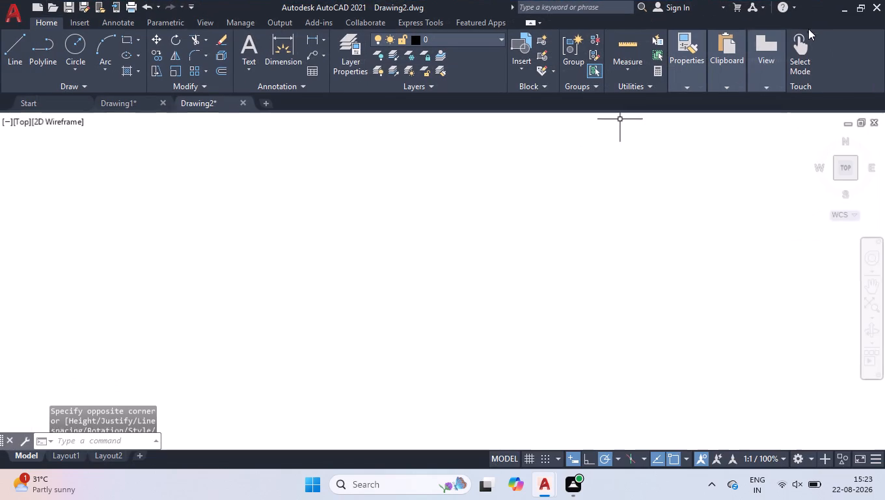
left_click(141, 104)
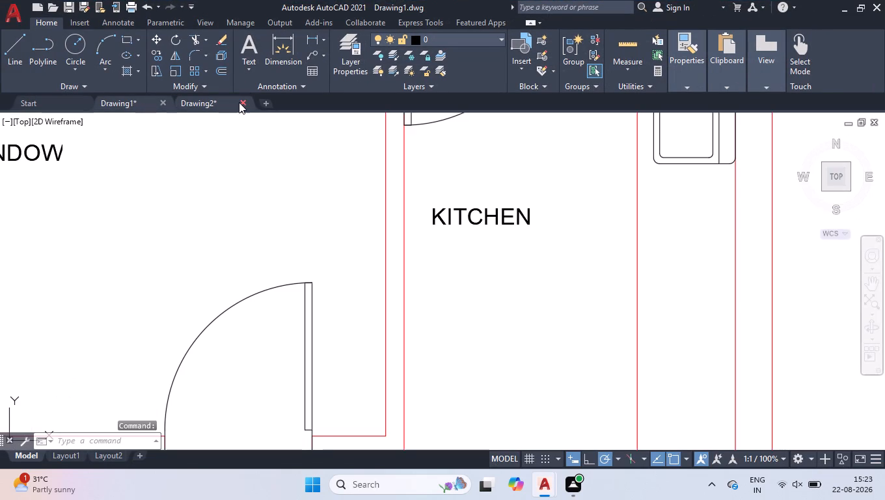
left_click(239, 102)
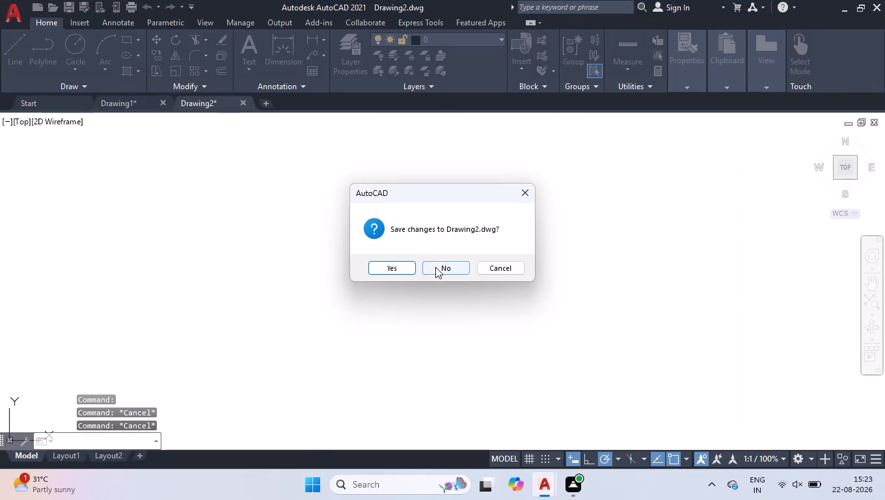
left_click(435, 267)
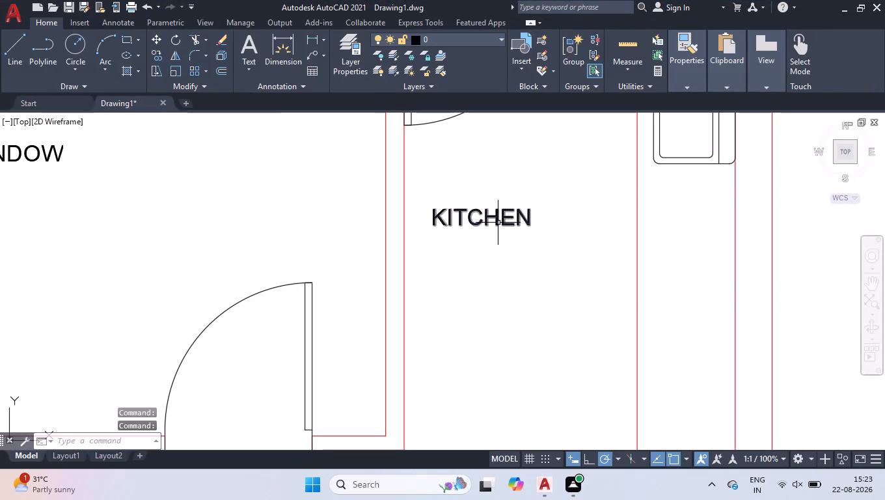
Add a line break and the test text UI after KITCHEN in the kitchen's room label.
double_click(503, 218)
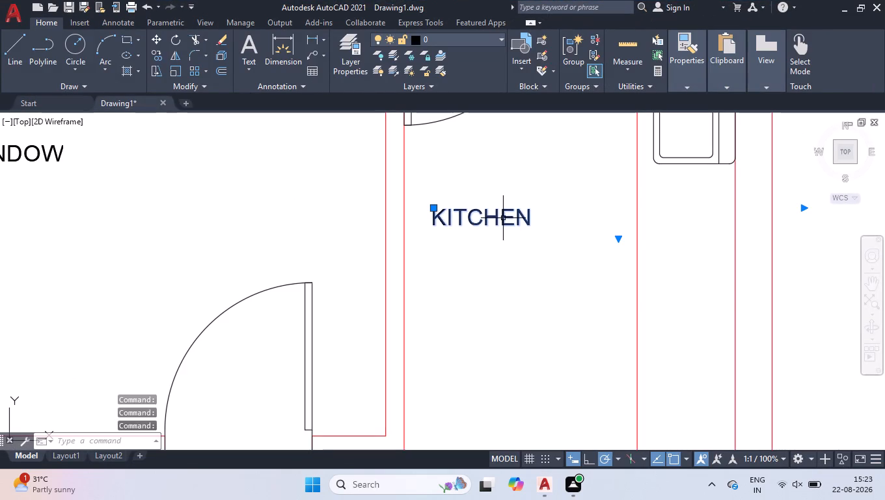
left_click(547, 225)
key("Return")
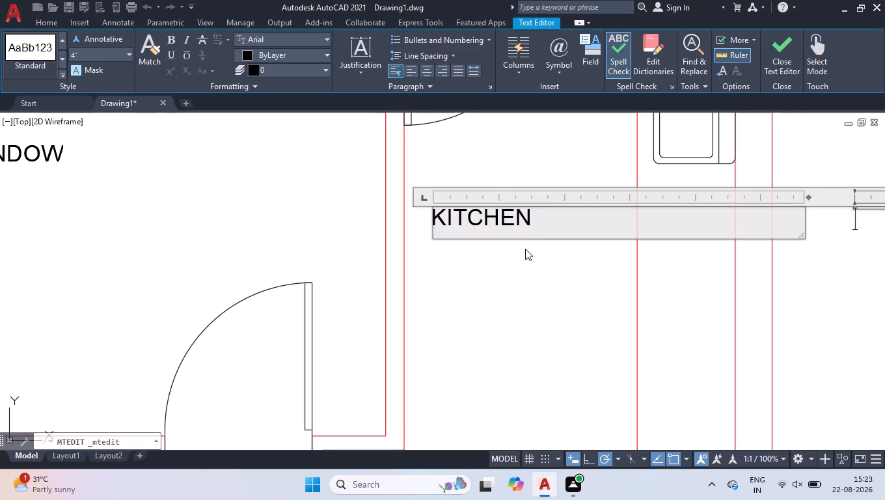
type("UI")
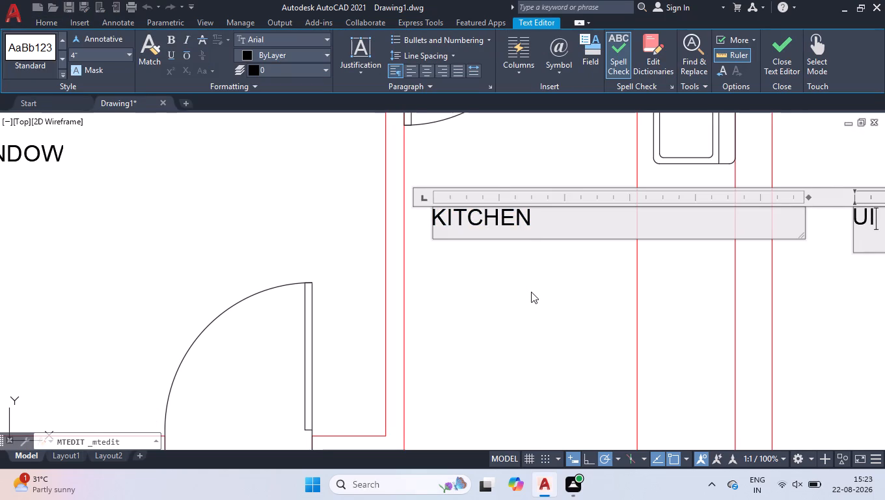
left_click(527, 299)
scroll(584, 285, "down", 2)
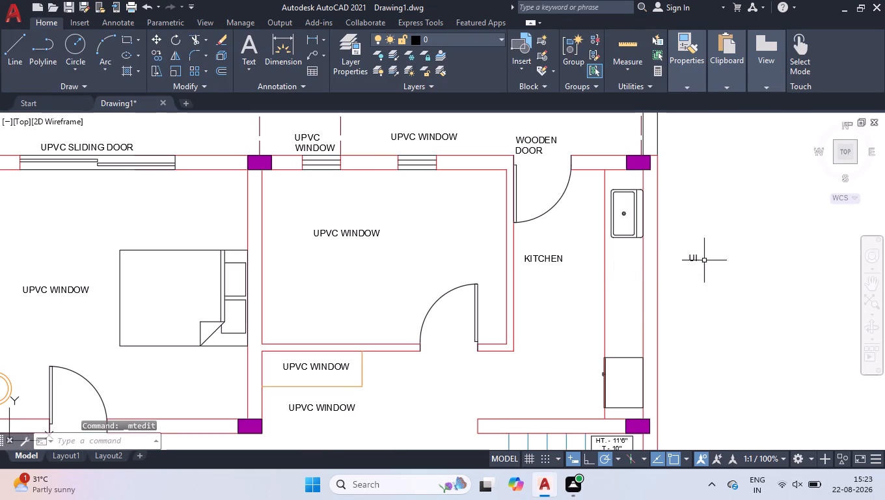
Reopen the KITCHEN label for editing at its UI text in the second column.
left_click(694, 254)
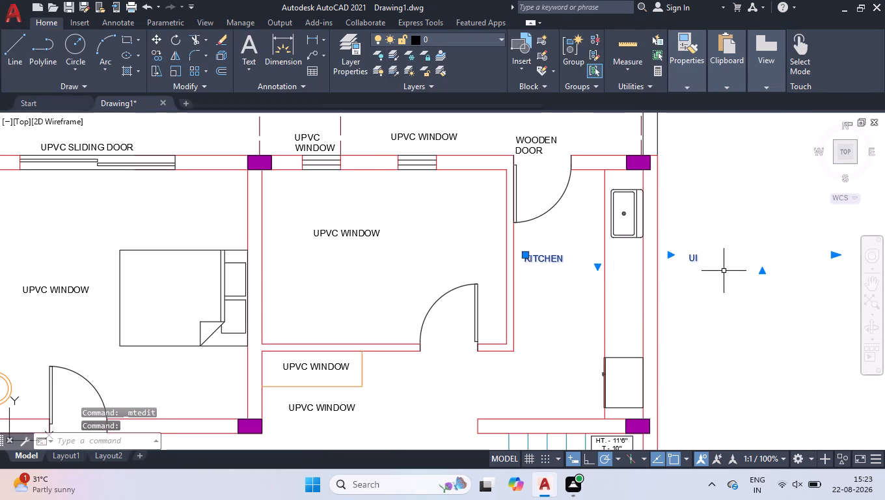
double_click(690, 259)
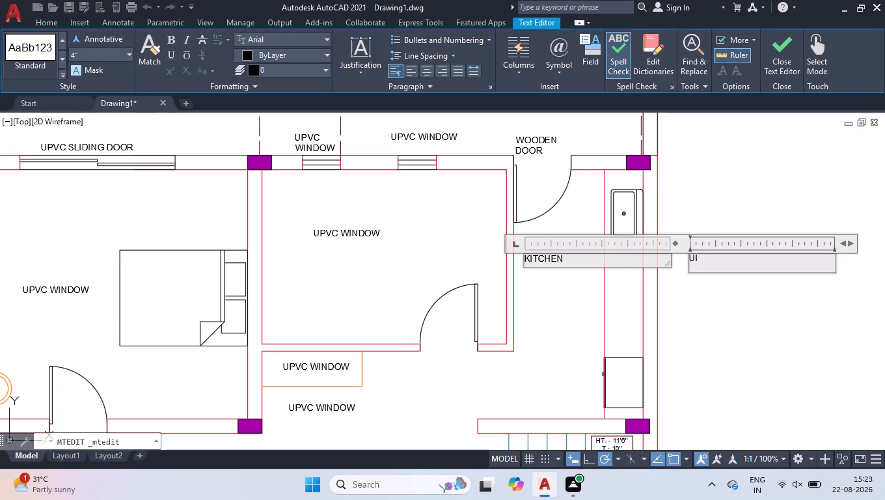
left_click(690, 240)
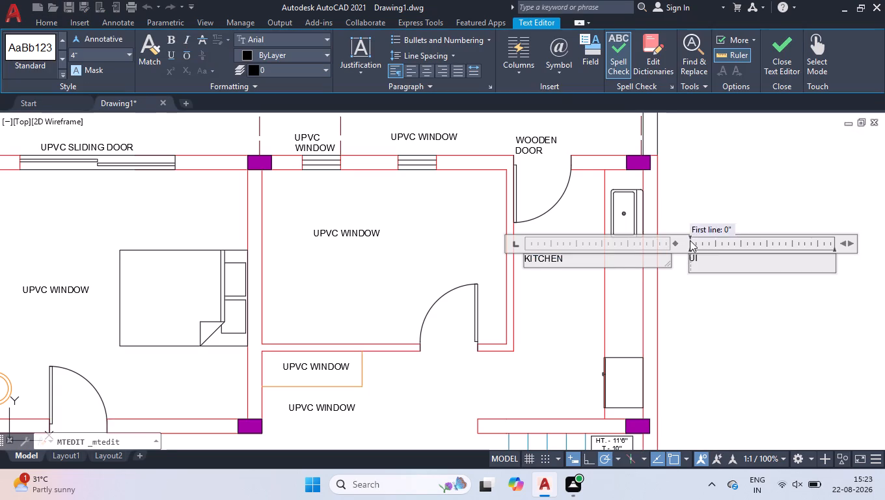
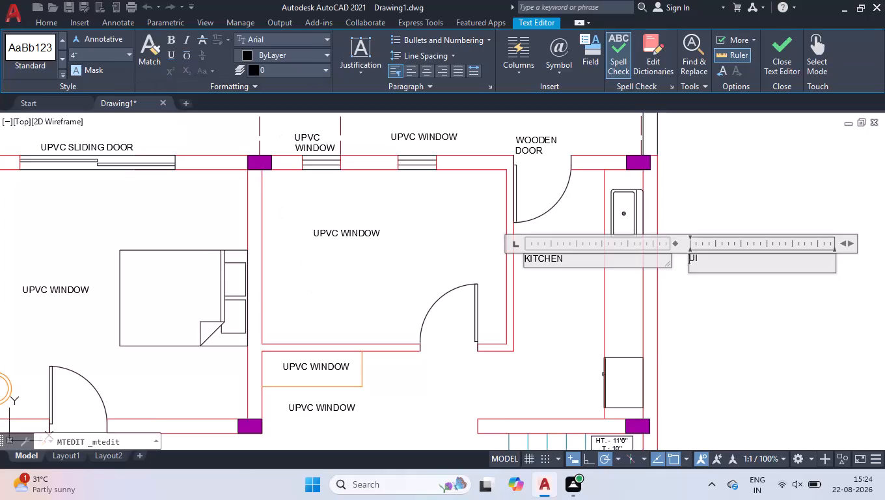
Add a line break at the end of the UPVC WINDOW label in the room beside the kitchen and leave the text editor.
double_click(347, 232)
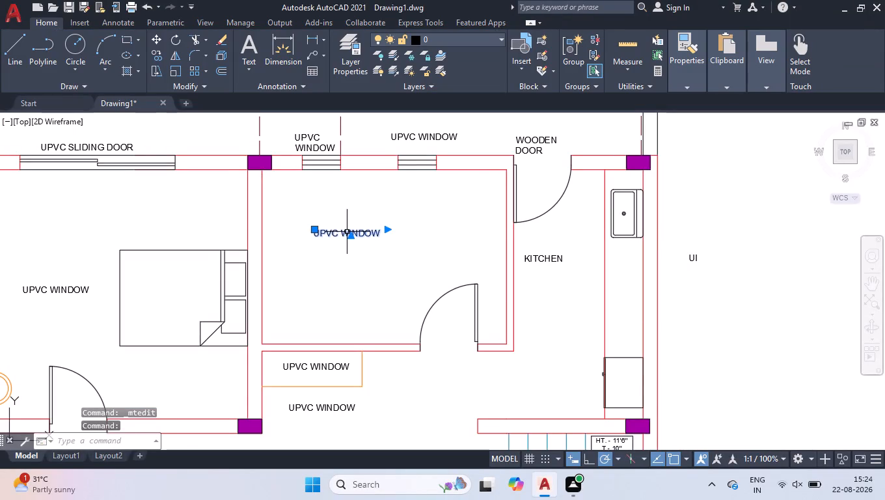
left_click(386, 238)
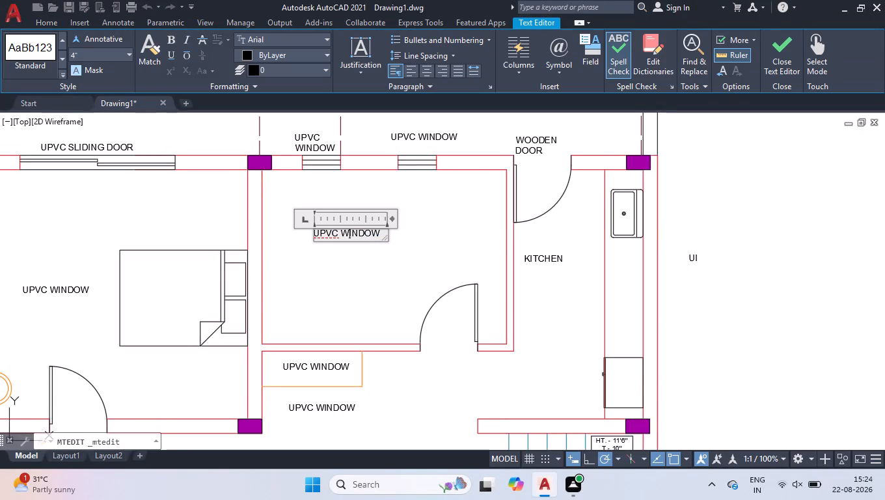
left_click(380, 233)
key("Return")
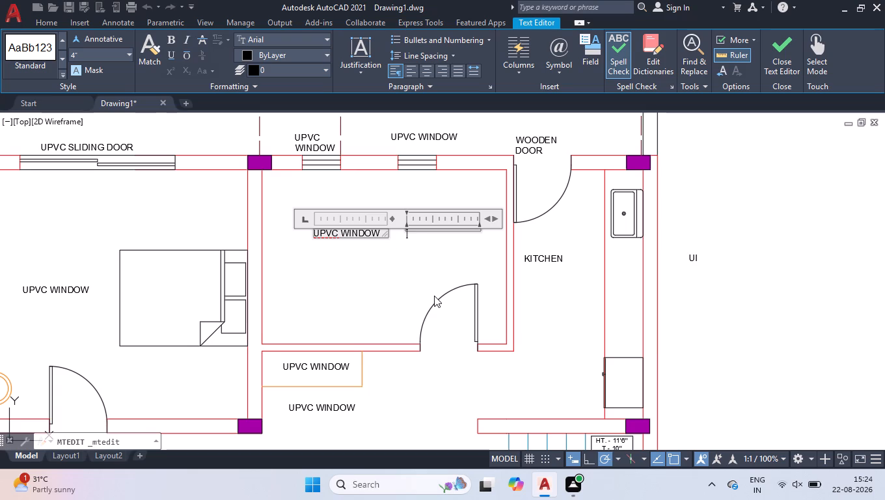
left_click(694, 310)
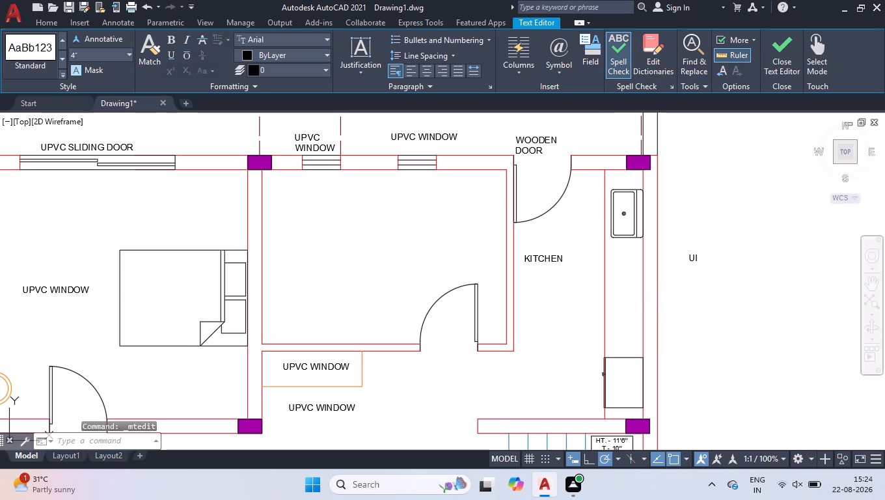
Delete the test text UI and the line break before it from the KITCHEN label.
double_click(694, 258)
left_click_drag(718, 264, 665, 261)
key("BackSpace")
key("BackSpace")
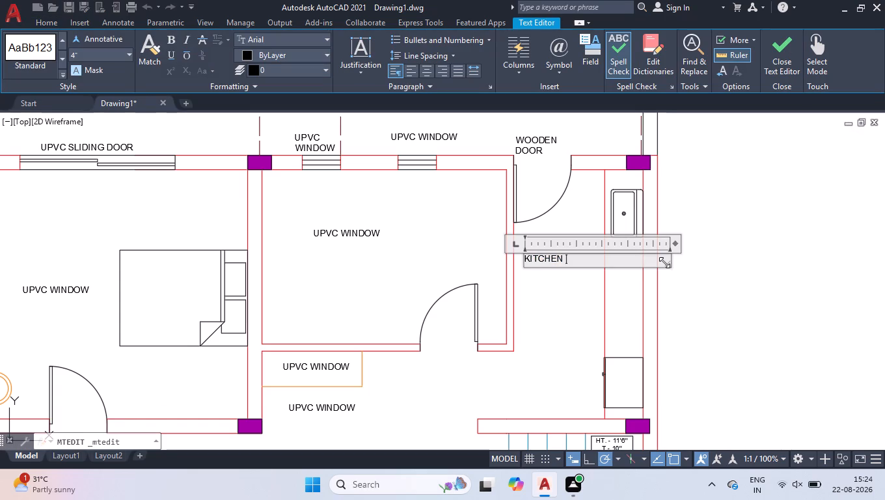
left_click(678, 281)
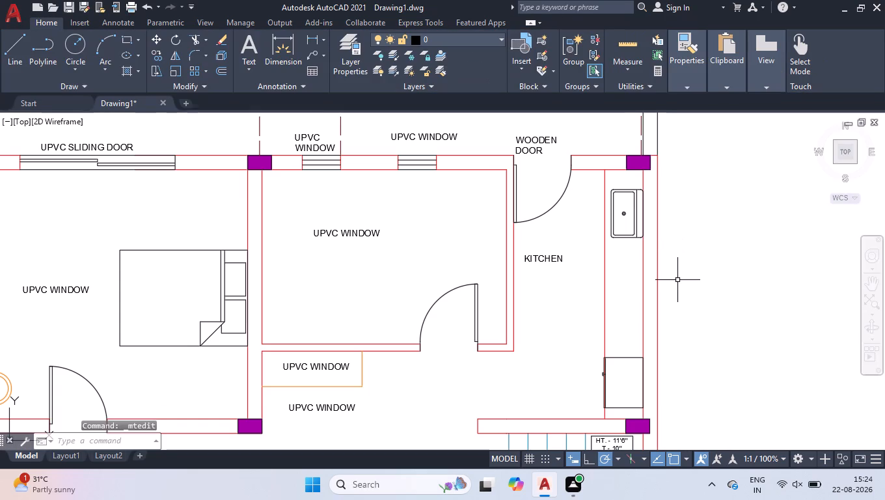
Set the DIMTXTRULER system variable to 0.
type("DIMTE")
key("c")
key("BackSpace")
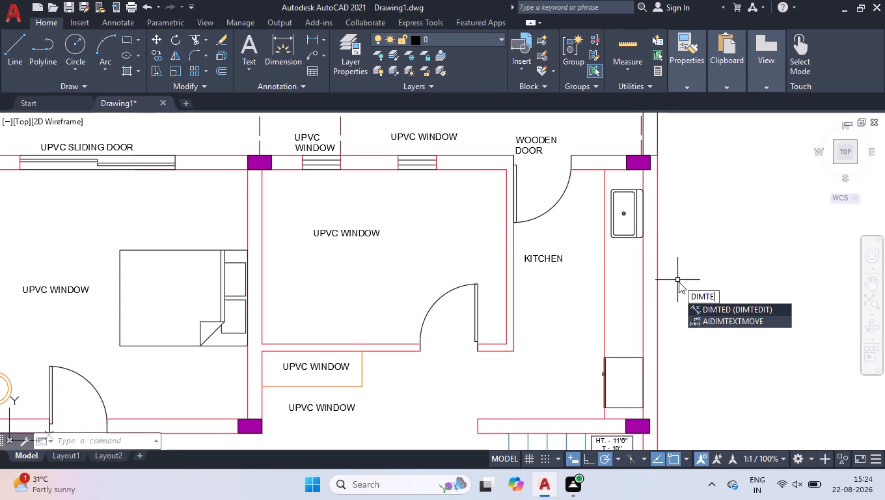
key("BackSpace")
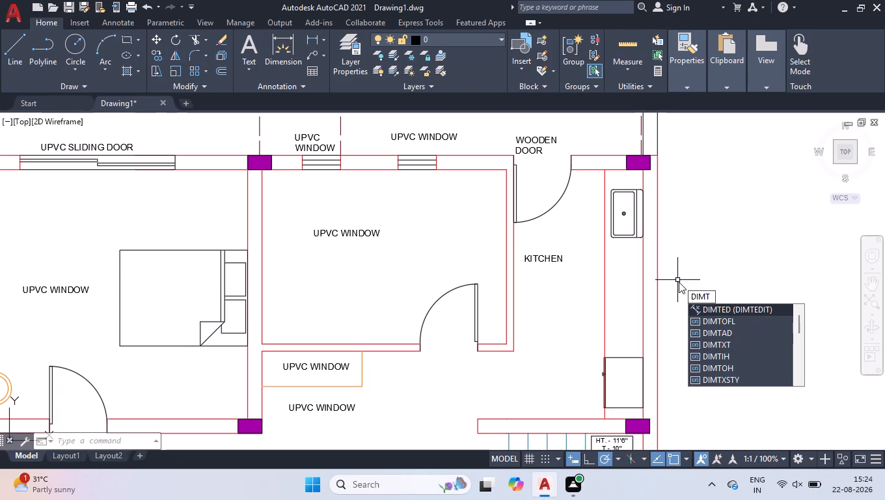
type("XT")
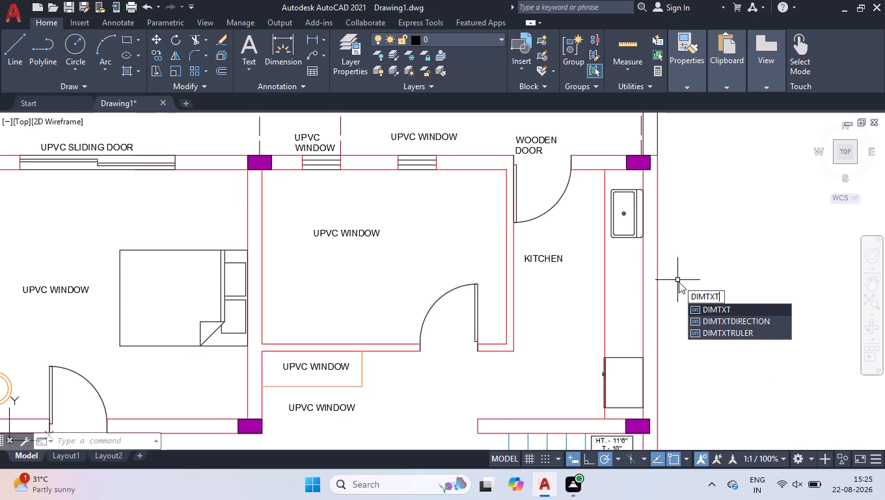
key("r")
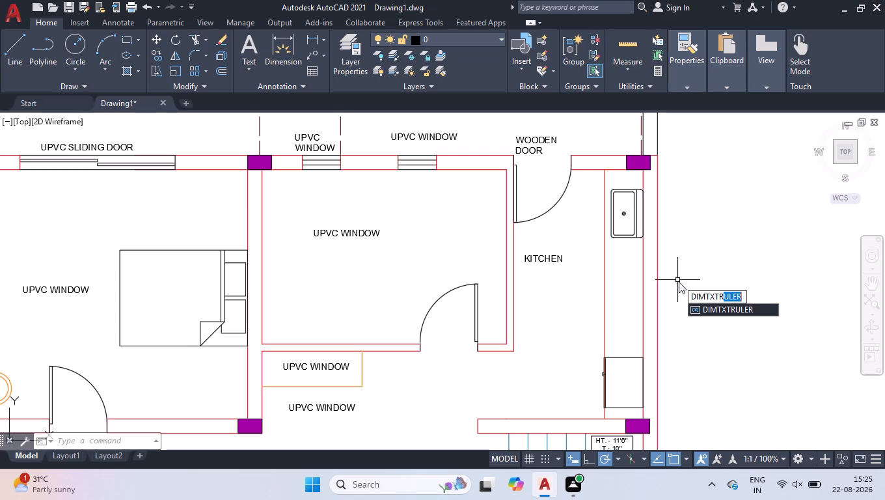
key("Return")
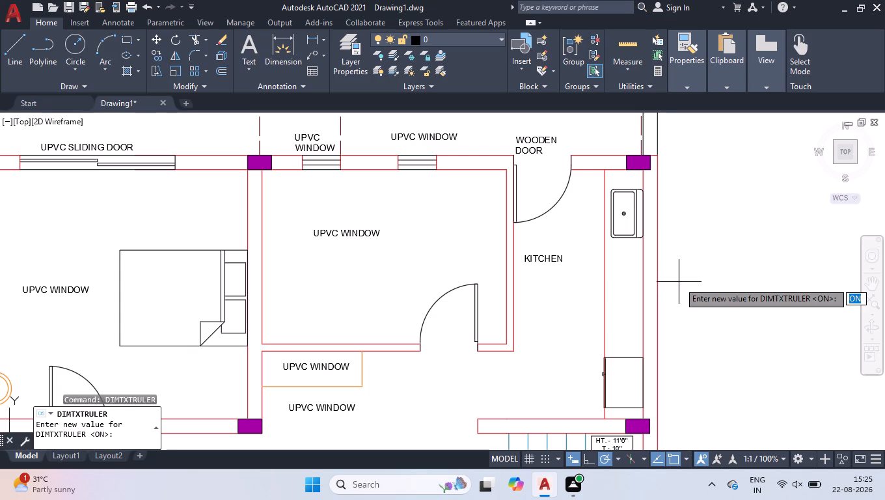
key("0")
key("Return")
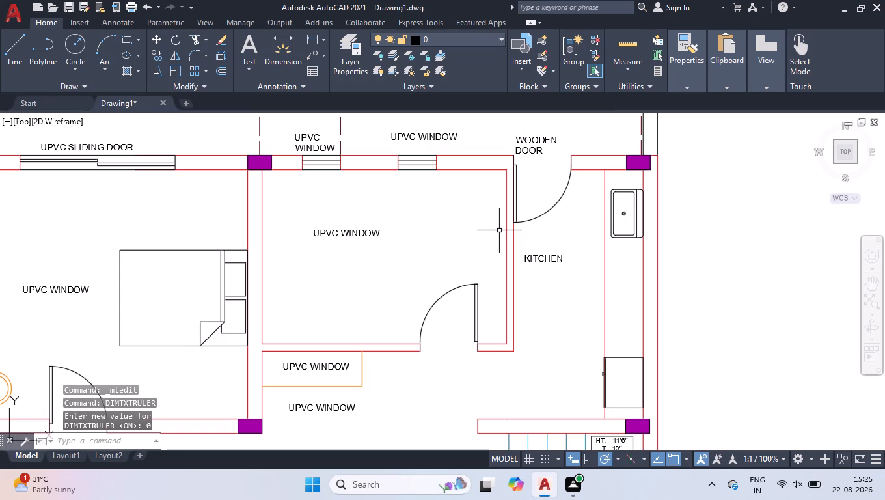
Add a line break after KITCHEN in the kitchen's room label and leave the text editor.
double_click(528, 257)
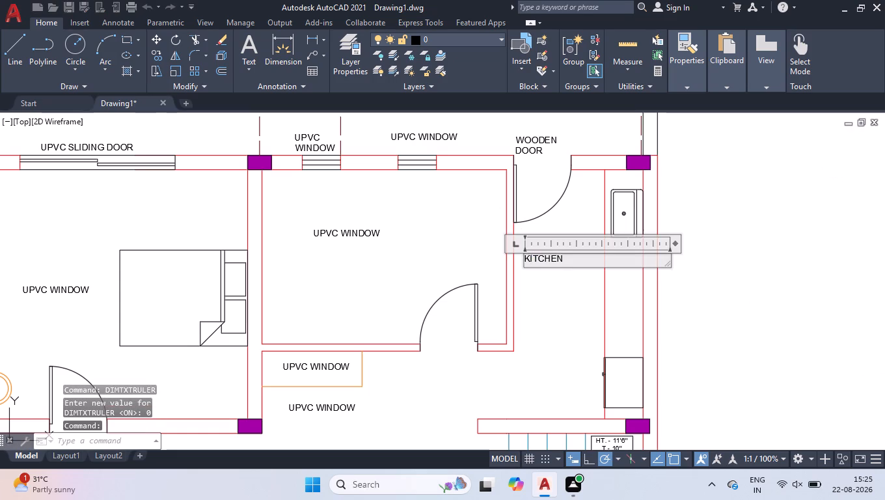
left_click(569, 261)
key("Return")
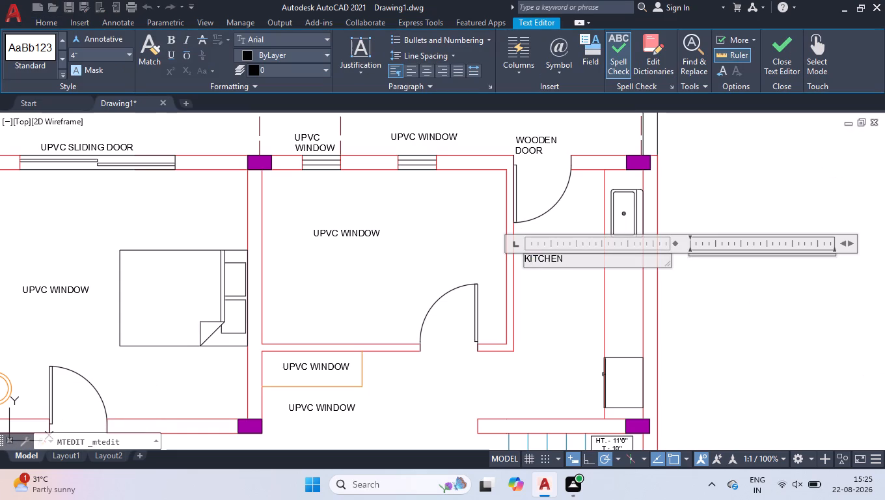
left_click(694, 171)
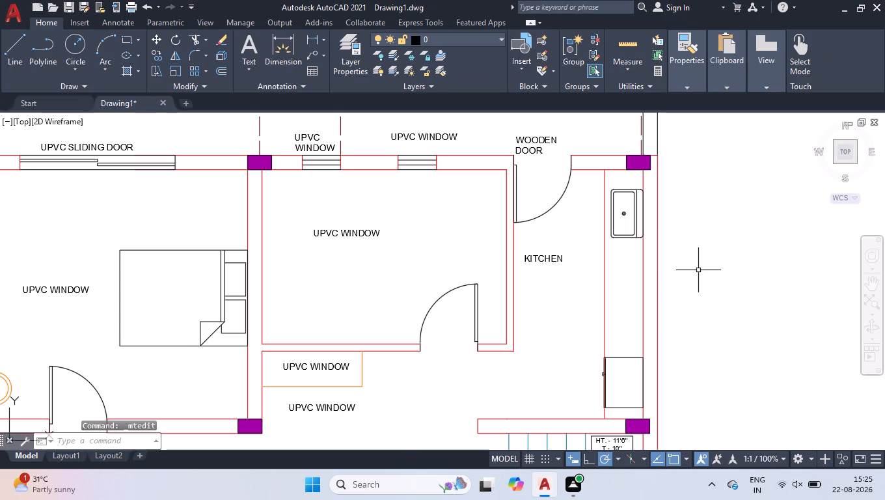
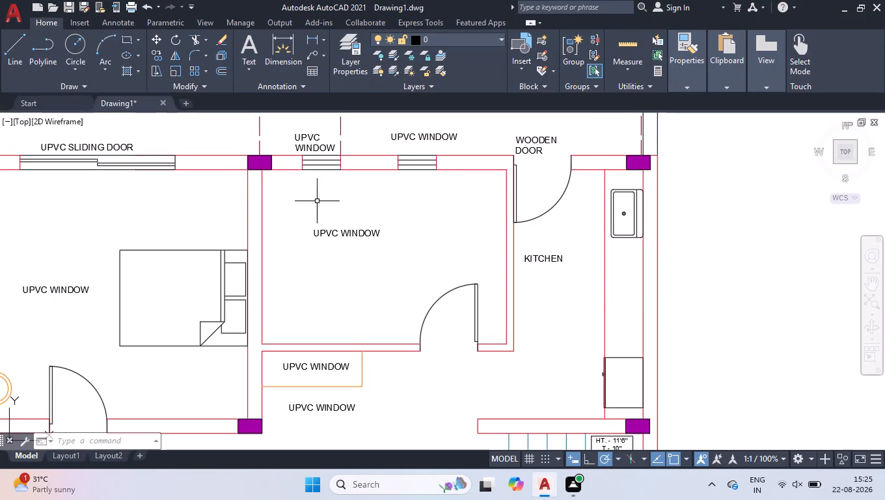
Replace the trailing line break of the UPVC WINDOW label in the room beside the kitchen with a space and a new line break.
double_click(364, 232)
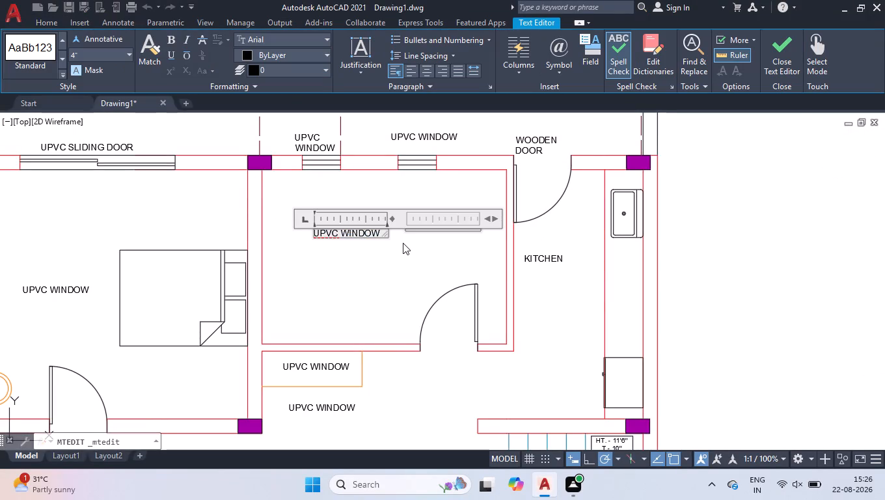
key("Right")
key("Right")
key("Right")
key("Right")
key("Right")
key("Right")
key("Right")
key("Right")
key("Right")
key("Right")
key("Right")
key("Right")
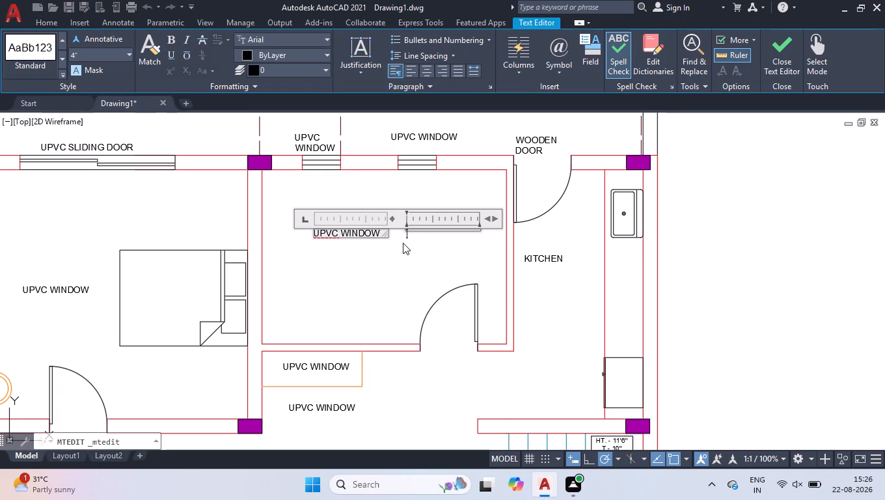
key("BackSpace")
key("space")
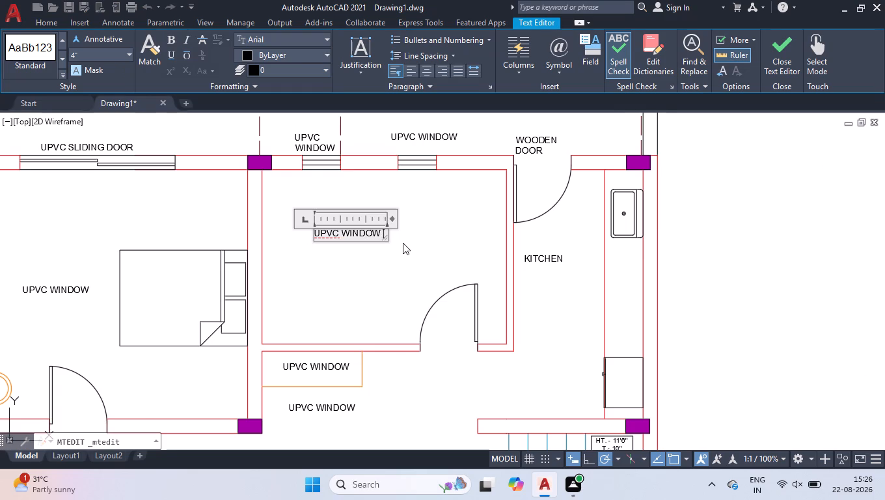
key("Return")
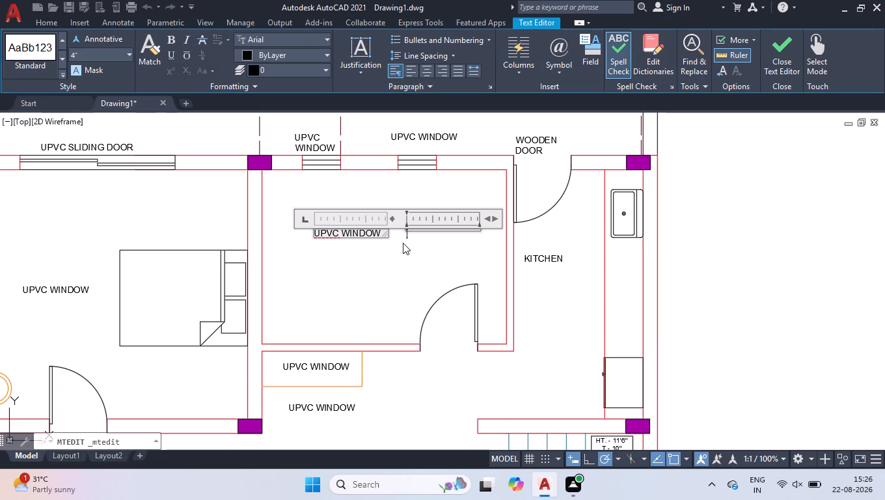
Add another line break and resize the label's two text columns, leaving UPVC WINDOW on one line in a wider first column, and leave the editor.
left_click_drag(492, 219, 482, 217)
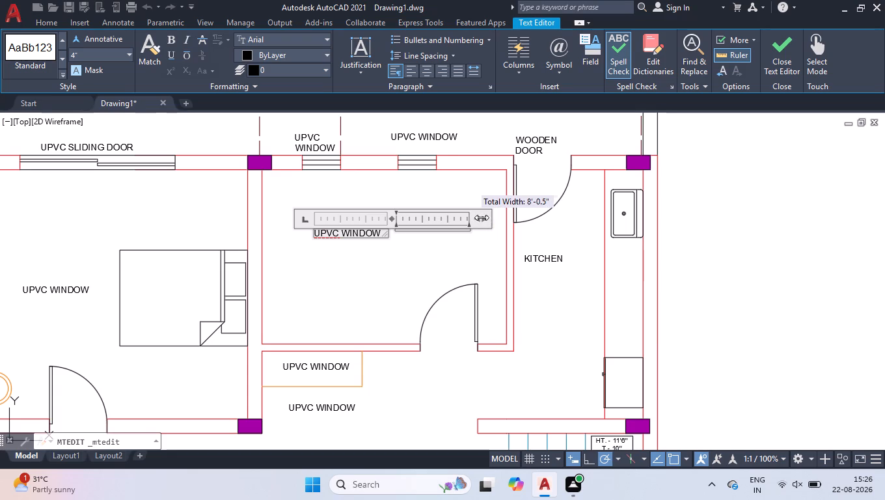
left_click_drag(482, 217, 430, 219)
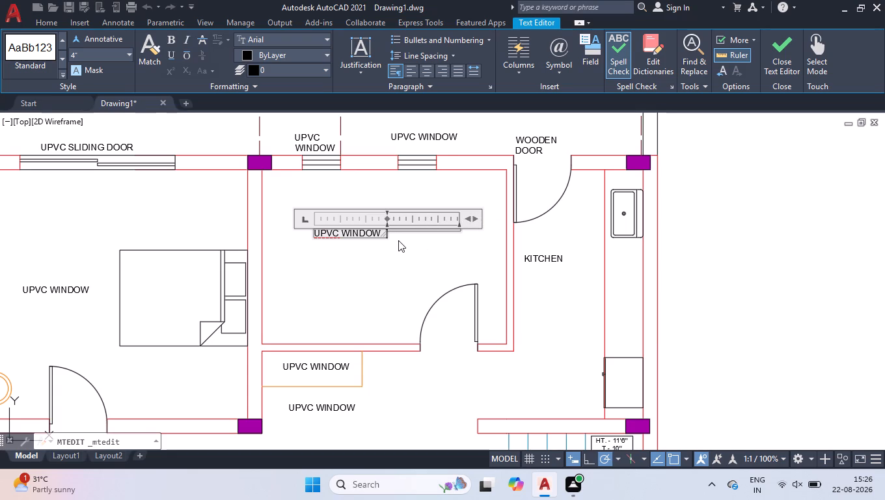
key("Return")
left_click_drag(386, 218, 355, 214)
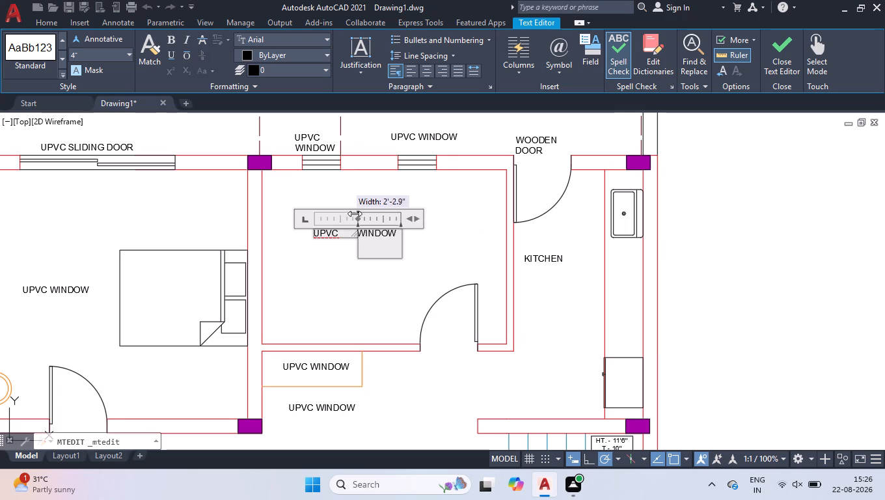
left_click_drag(355, 214, 303, 214)
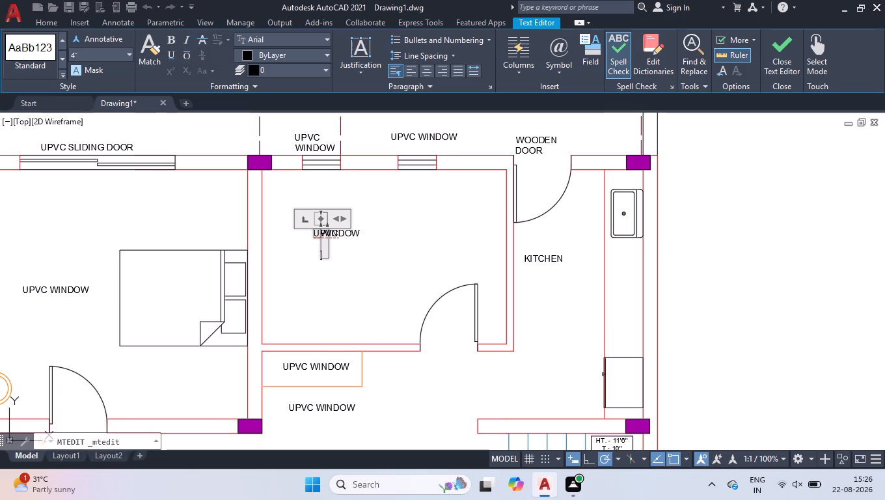
left_click(325, 215)
left_click_drag(340, 219, 356, 220)
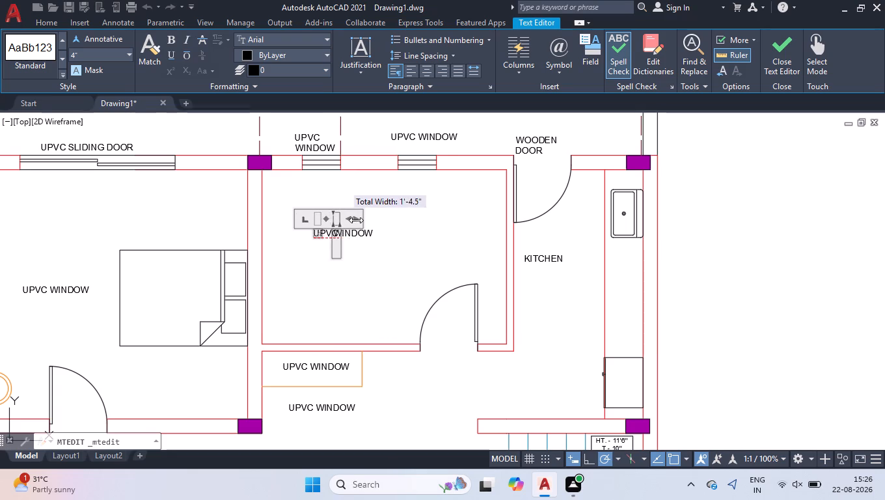
left_click_drag(356, 220, 357, 216)
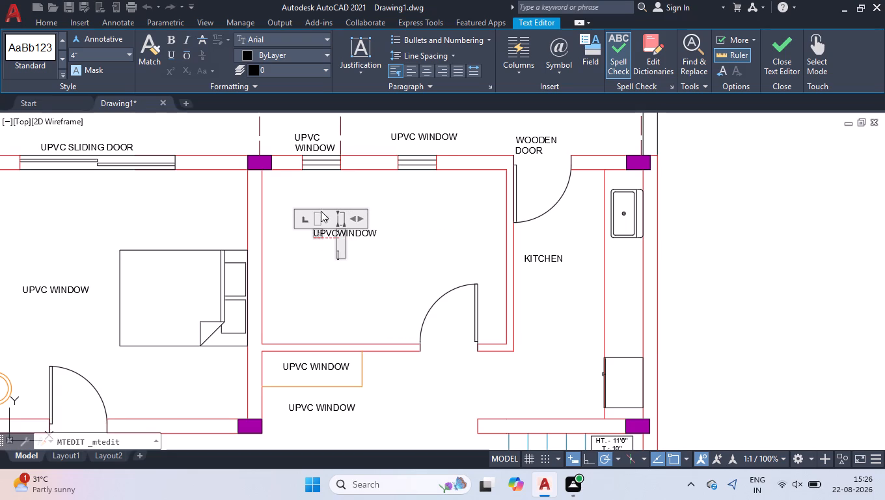
left_click_drag(329, 221, 420, 221)
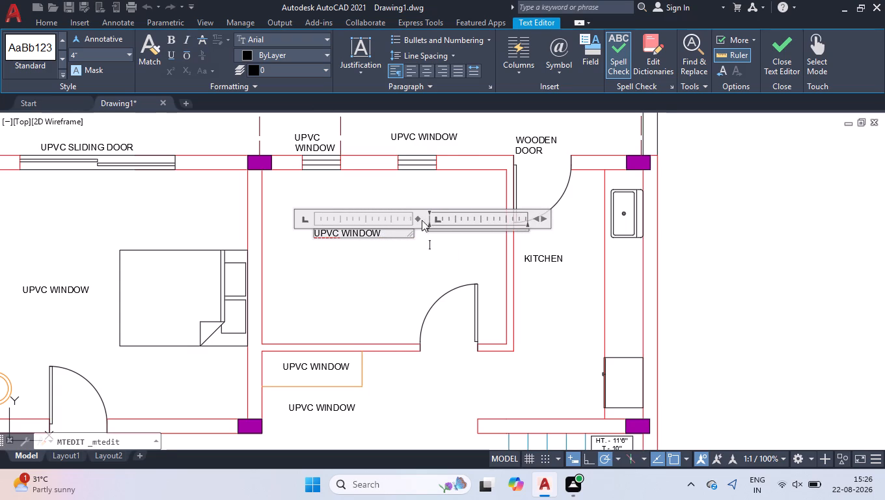
left_click(436, 219)
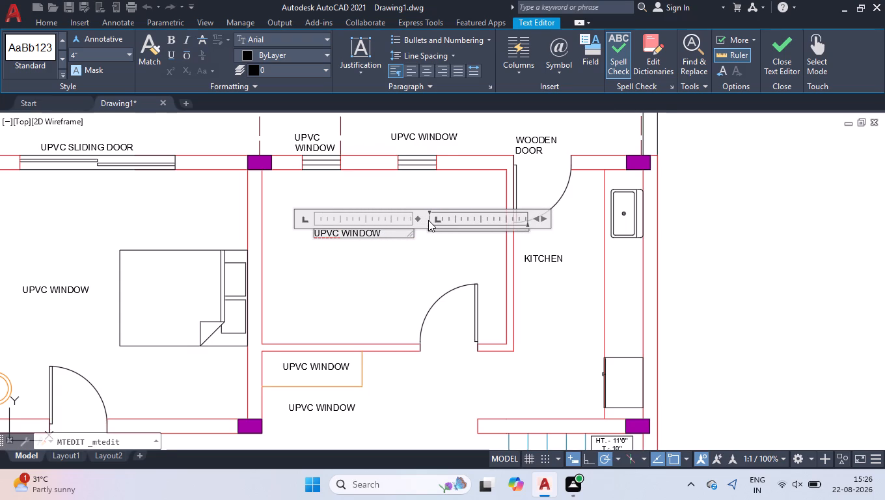
left_click(428, 220)
left_click(428, 215)
left_click_drag(429, 217, 420, 219)
left_click_drag(420, 219, 417, 219)
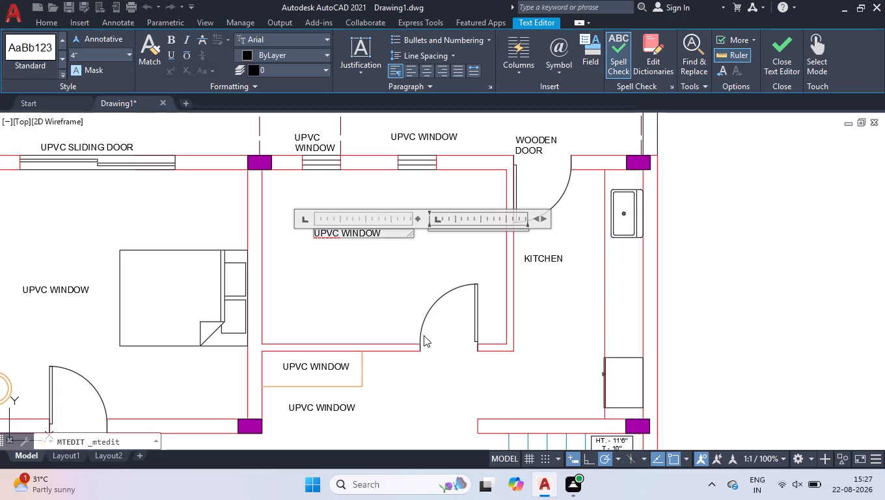
key("ctrl+Return")
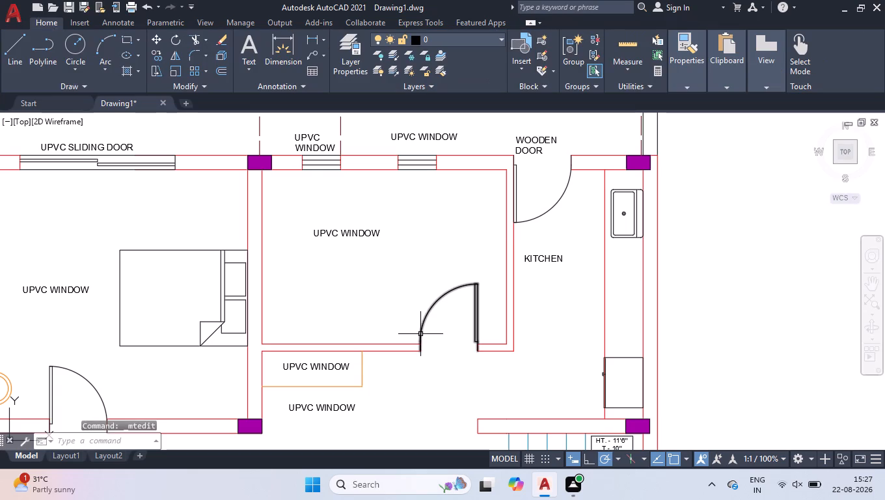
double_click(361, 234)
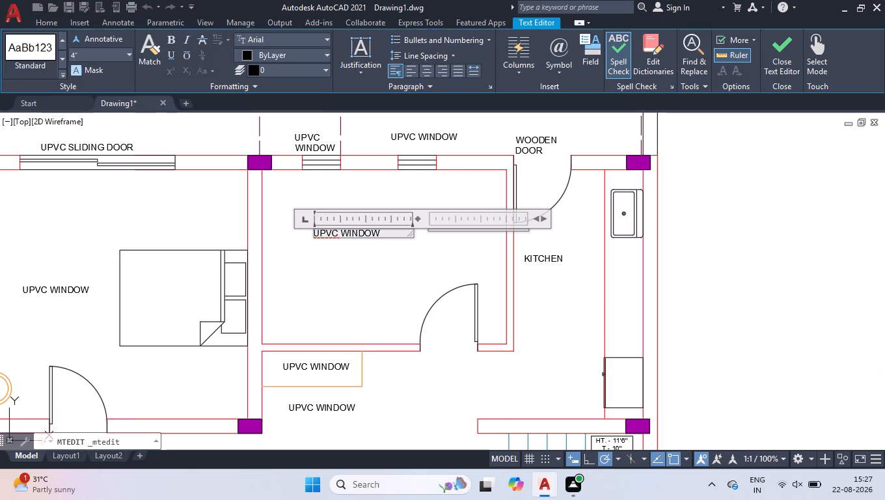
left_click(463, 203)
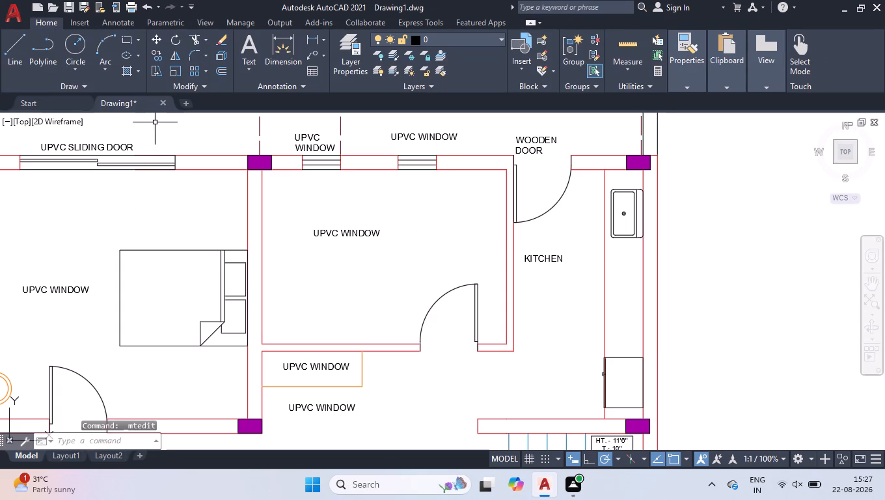
Quit the program and save the changed drawing as DUPLEX in the Documents folder.
key("ctrl+q")
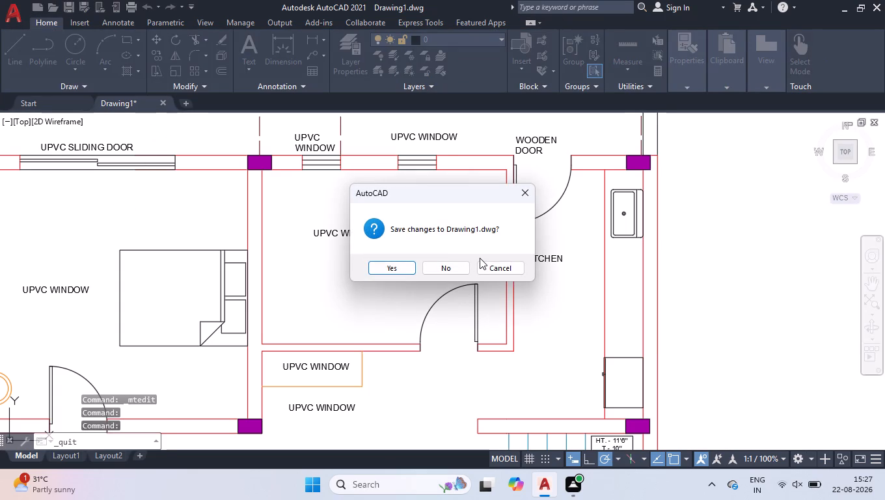
key("Return")
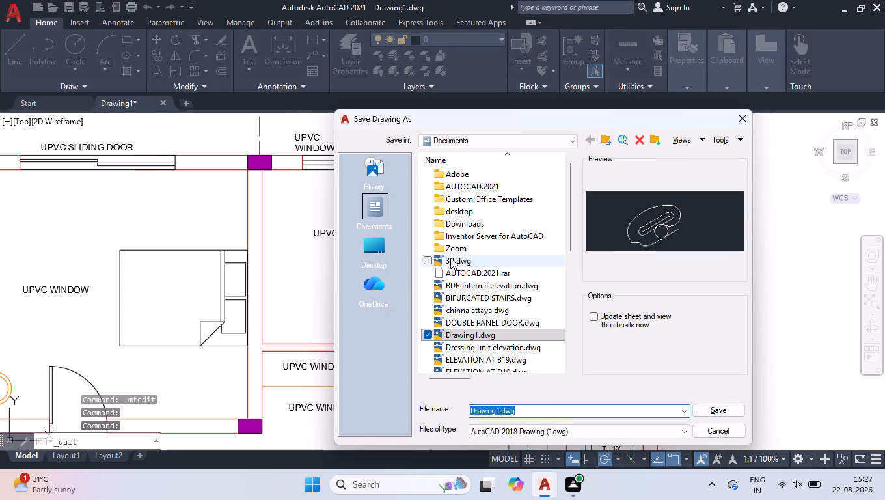
type("DUPLEX")
key("Return")
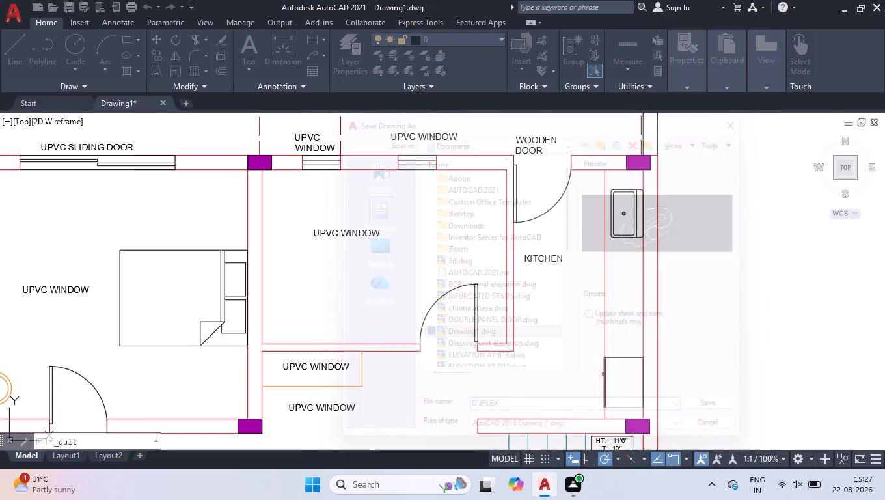
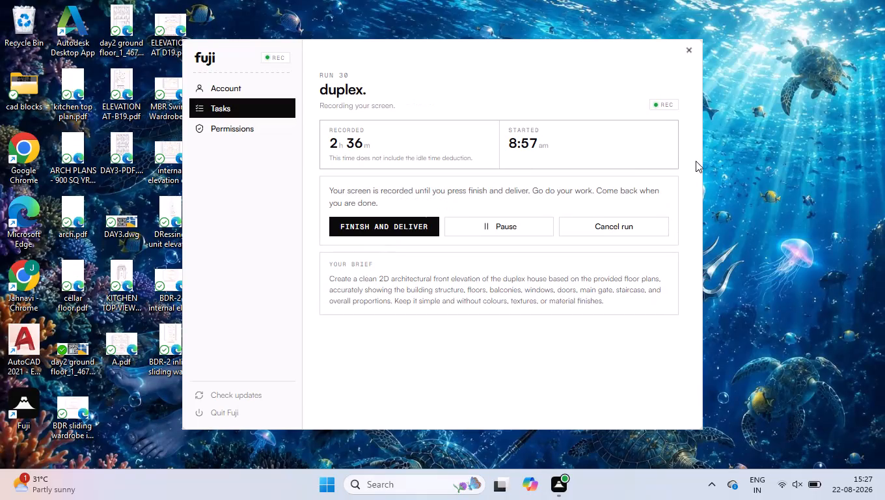
Start AutoCAD and reopen the recent drawing DUPLEX.
right_click(734, 163)
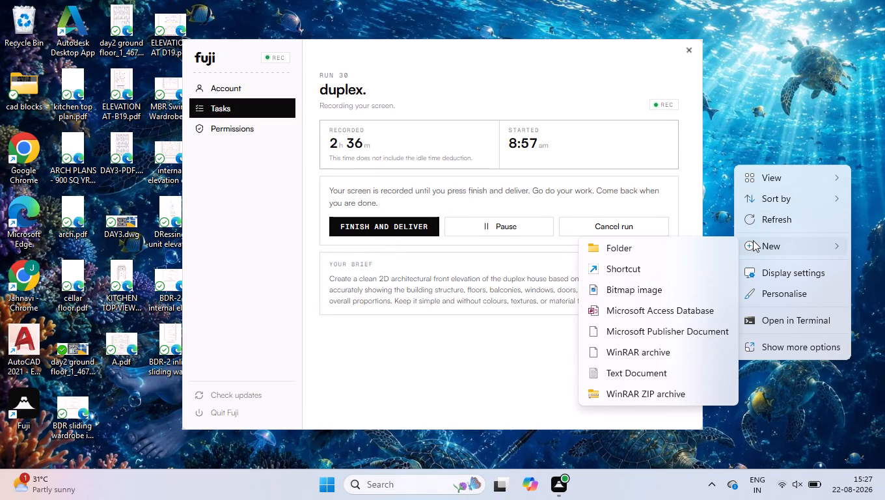
left_click(761, 225)
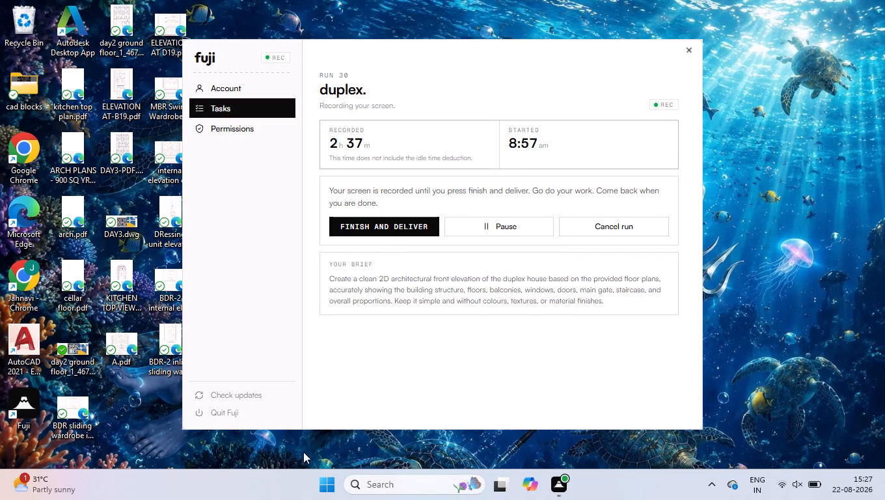
double_click(21, 342)
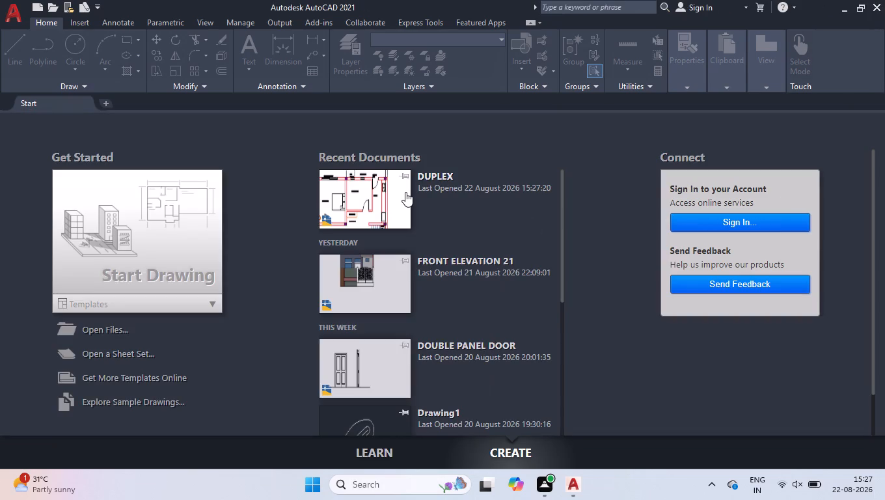
left_click(405, 192)
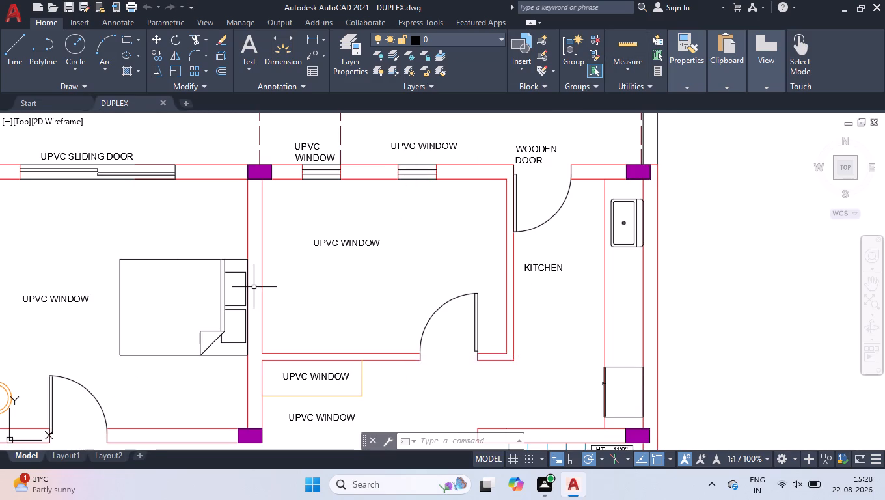
Add two line breaks to the UPVC WINDOW label in the room beside the kitchen and resize its text columns to about 10'-0.3" total width.
double_click(325, 240)
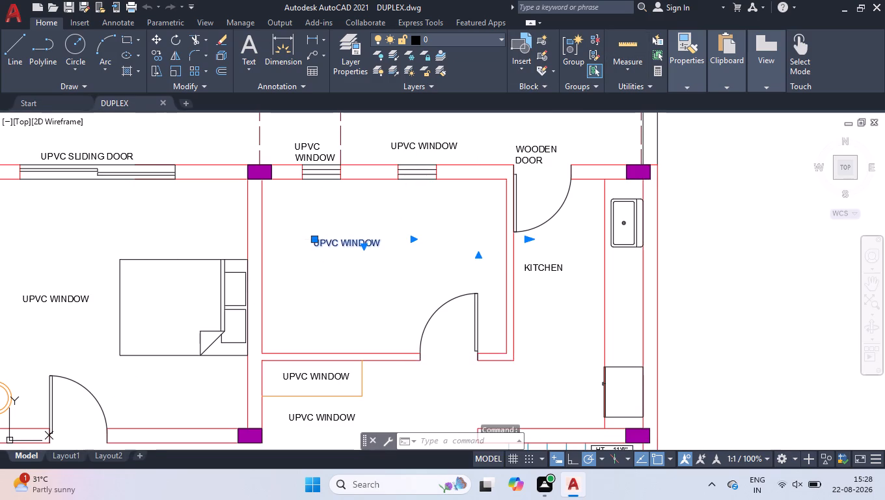
left_click_drag(437, 226, 407, 228)
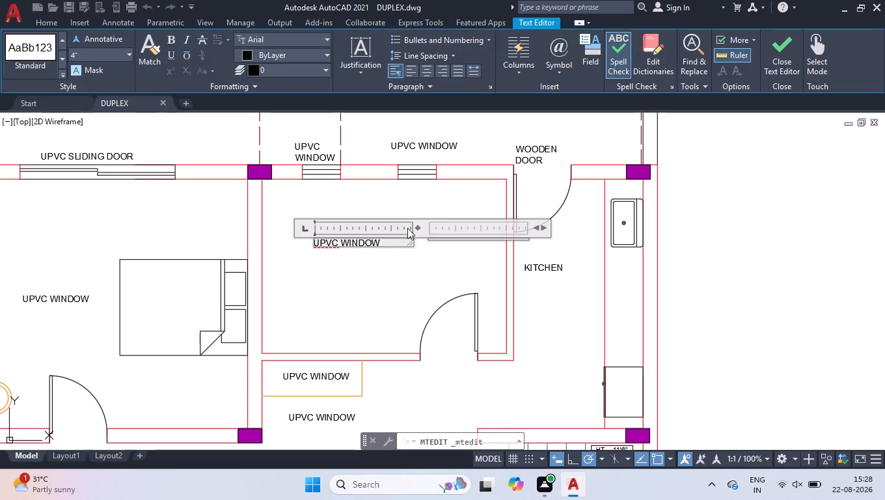
left_click_drag(407, 228, 383, 230)
left_click_drag(429, 230, 428, 230)
left_click_drag(428, 230, 407, 230)
left_click_drag(539, 228, 511, 234)
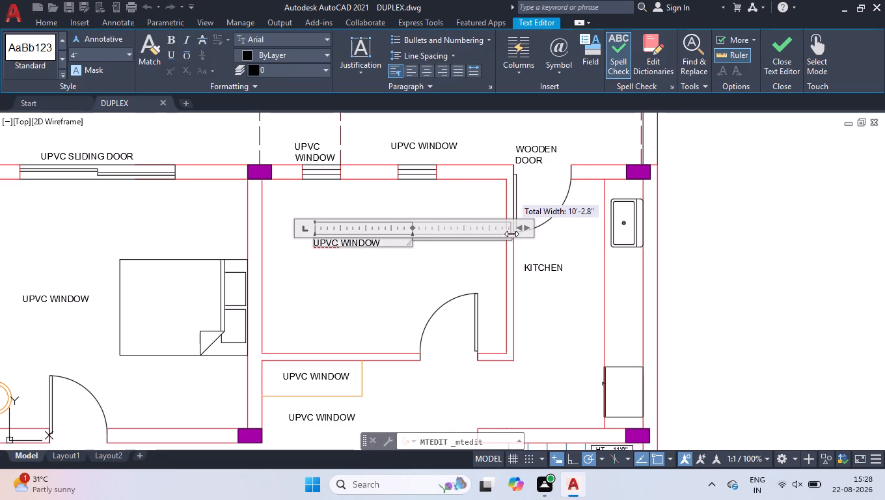
left_click_drag(511, 234, 505, 235)
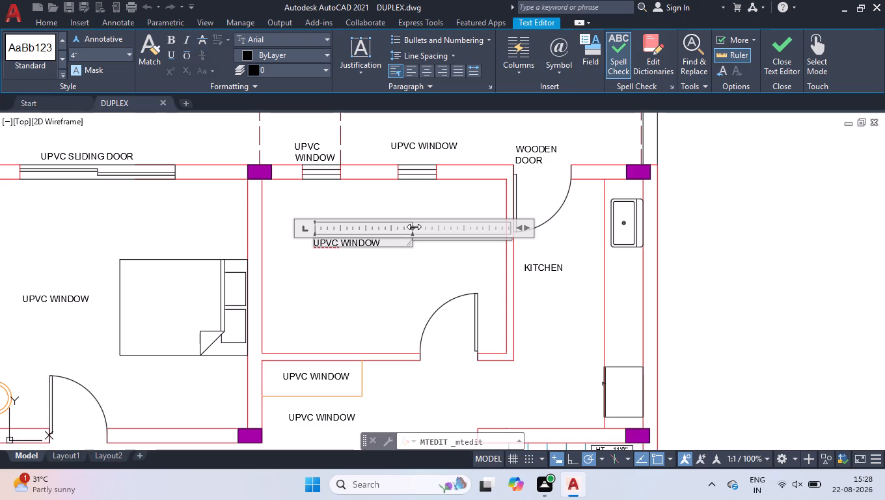
left_click(414, 227)
left_click_drag(414, 228, 405, 230)
left_click(384, 242)
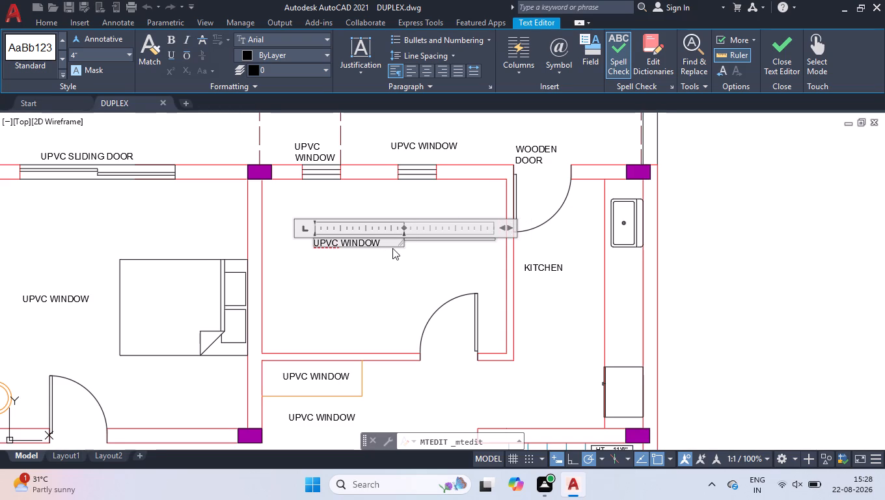
key("Return")
key("Return")
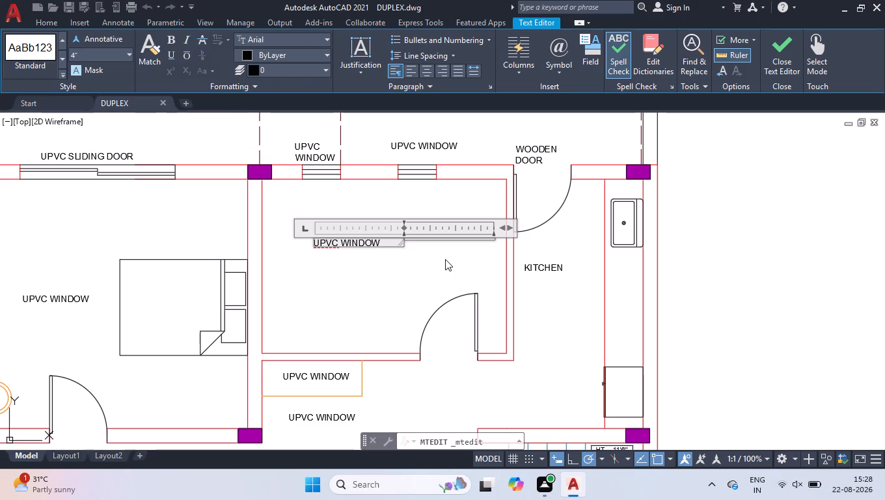
left_click_drag(407, 230, 495, 234)
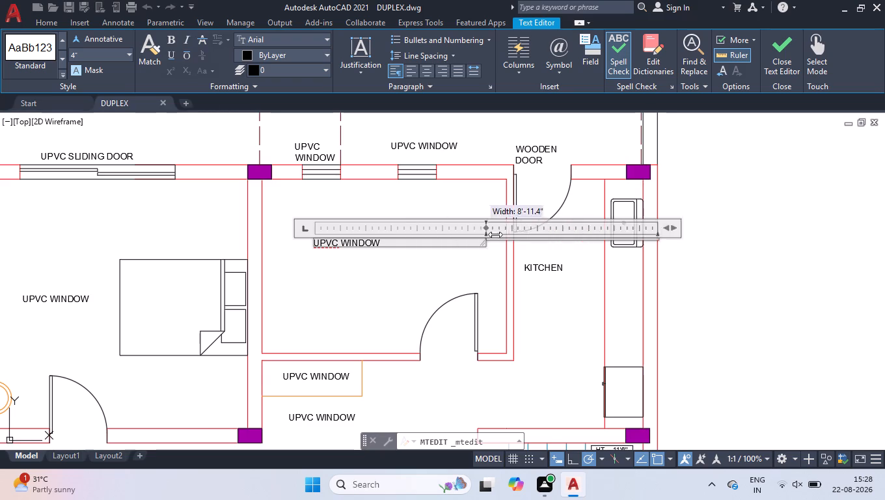
left_click_drag(495, 234, 267, 247)
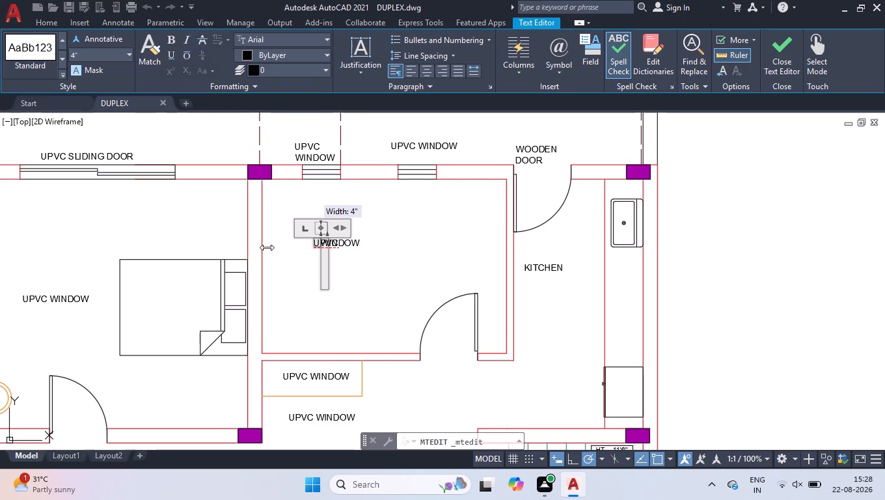
left_click_drag(267, 247, 413, 250)
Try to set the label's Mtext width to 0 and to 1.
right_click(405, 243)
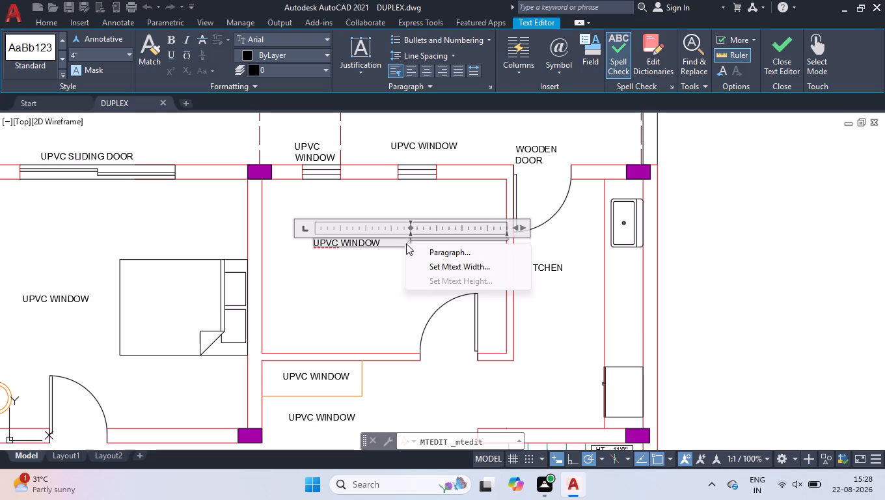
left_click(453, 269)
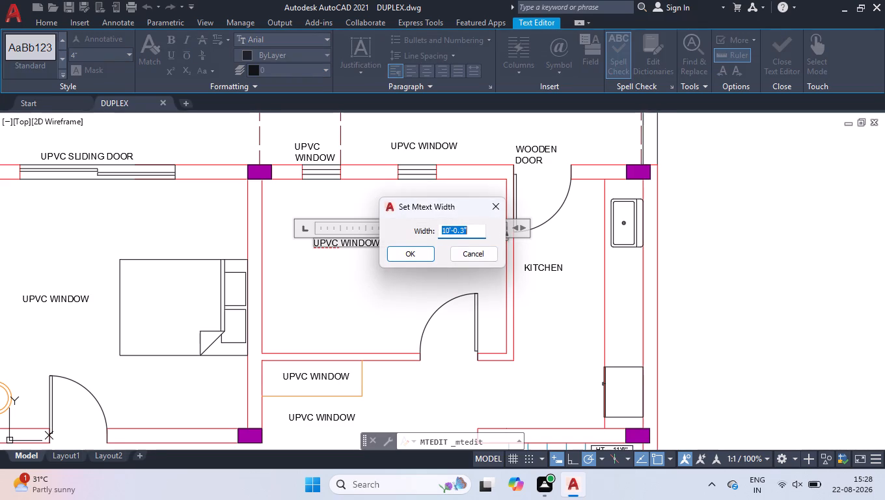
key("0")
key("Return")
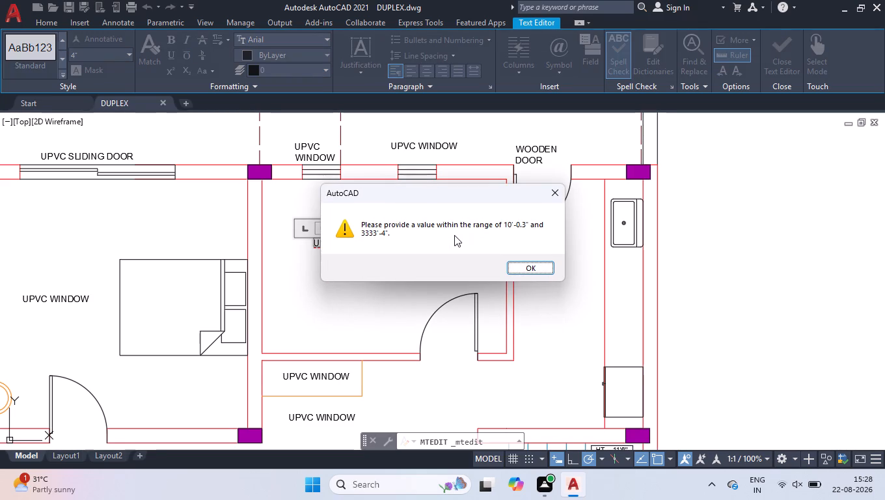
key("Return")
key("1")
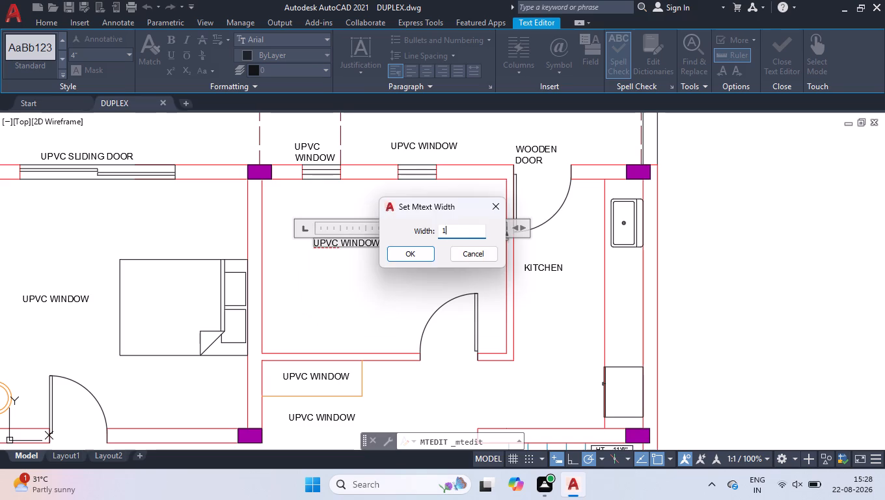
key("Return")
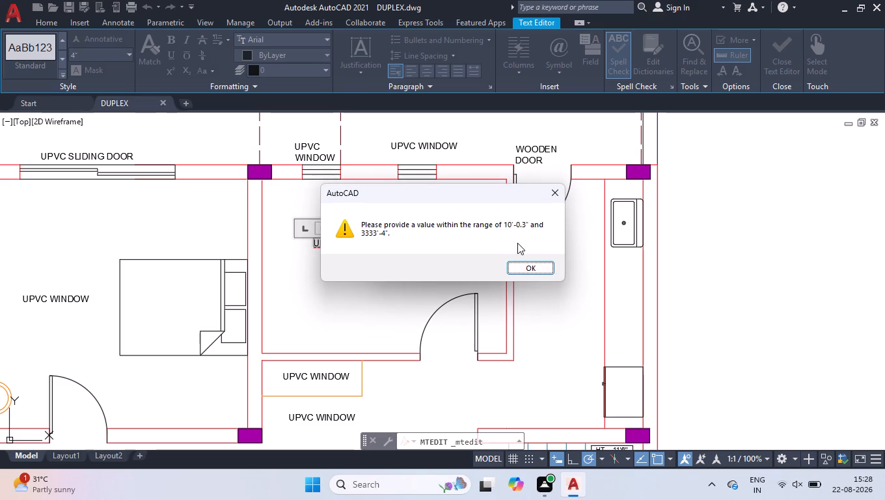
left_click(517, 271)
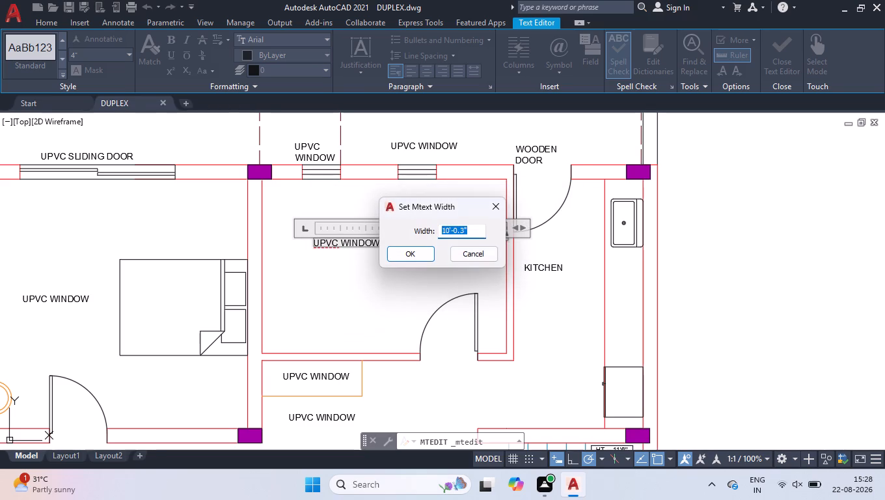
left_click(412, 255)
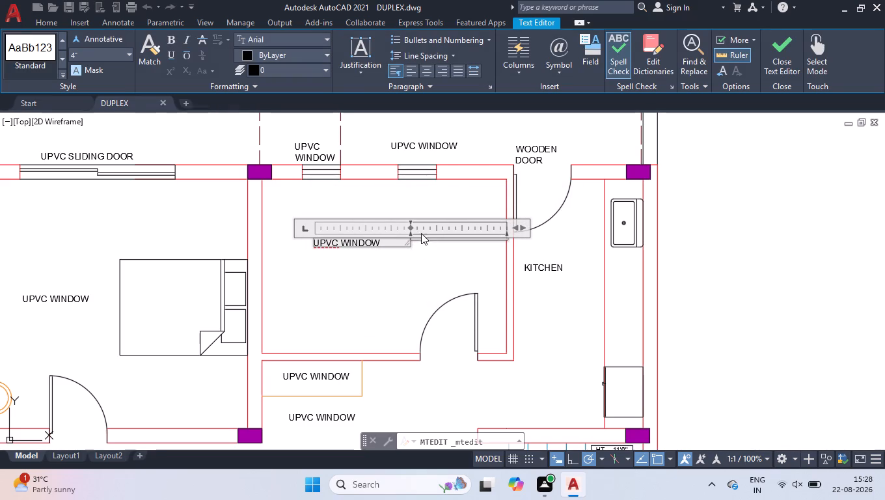
Open the label's paragraph settings, keep the left tab style, and leave the text editor.
right_click(407, 227)
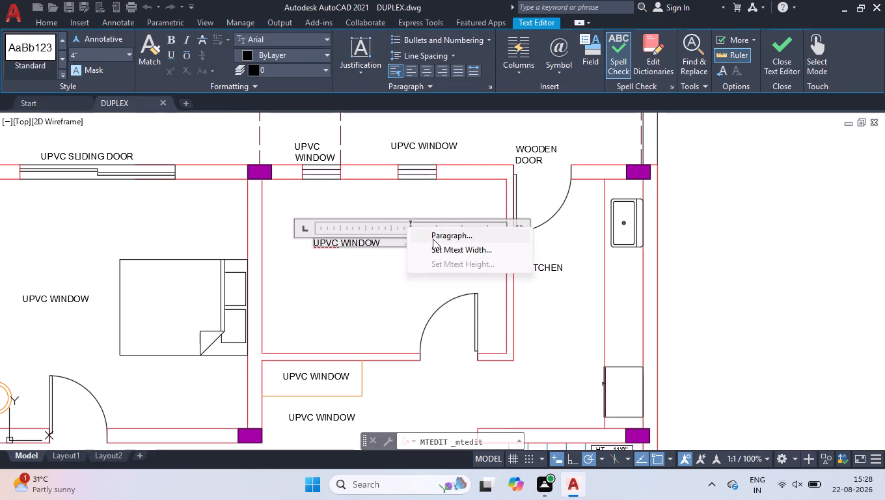
left_click(433, 239)
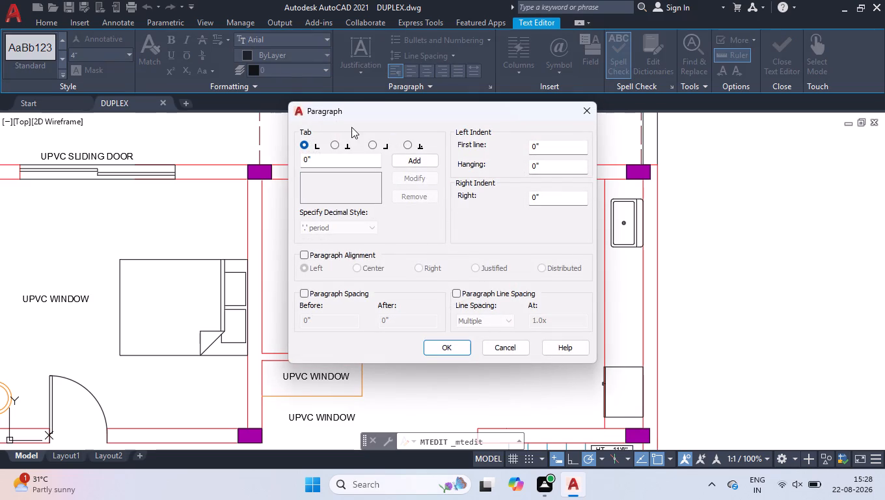
left_click(333, 143)
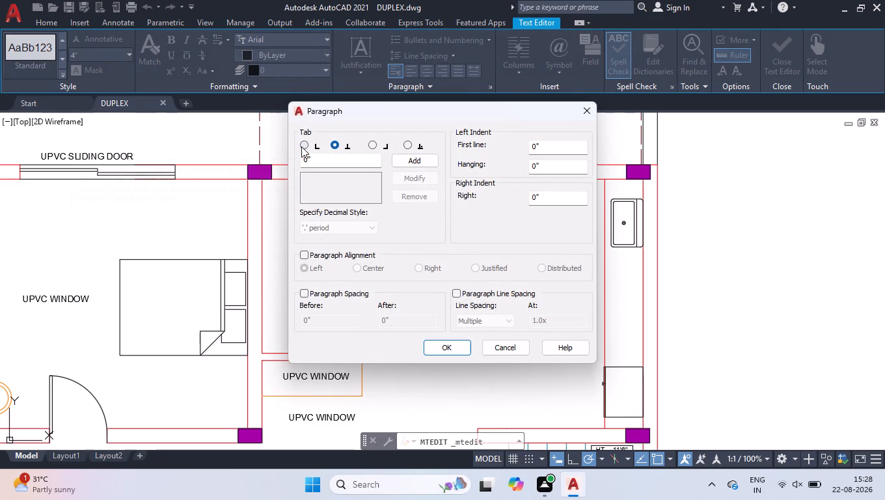
left_click(301, 146)
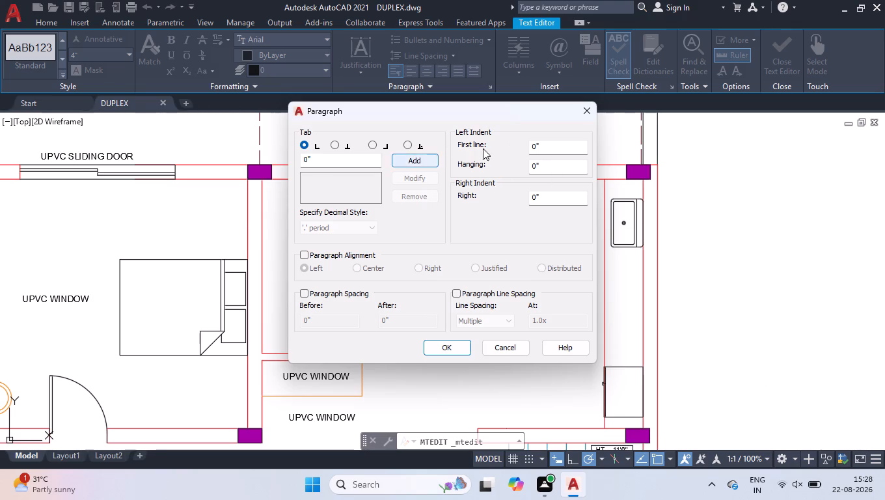
left_click(459, 347)
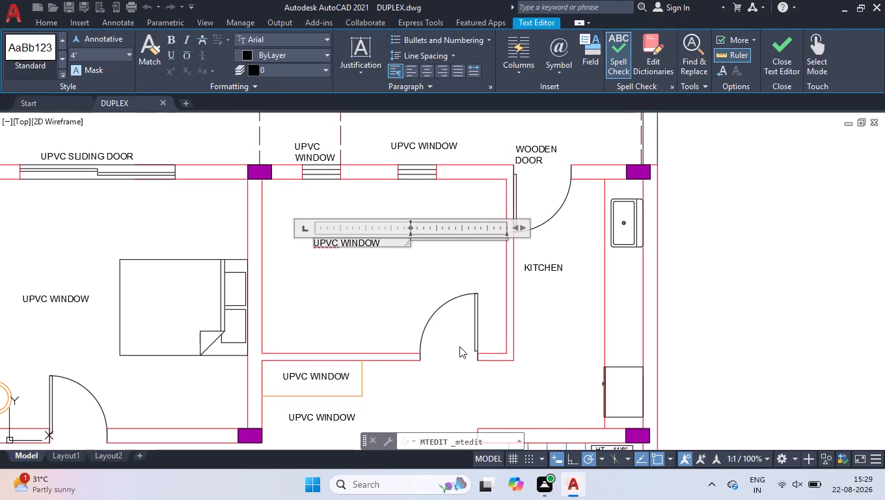
right_click(432, 223)
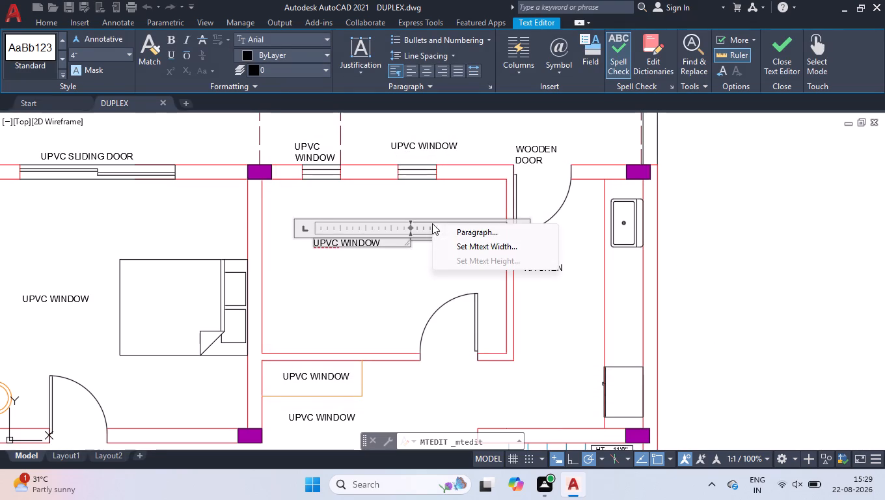
left_click(394, 301)
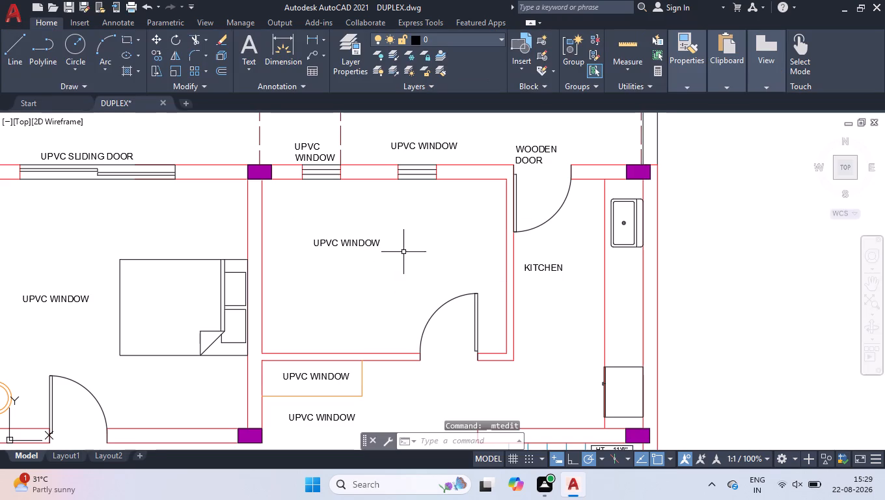
Copy the entire duplex floor plan to the clipboard.
scroll(409, 239, "down", 3)
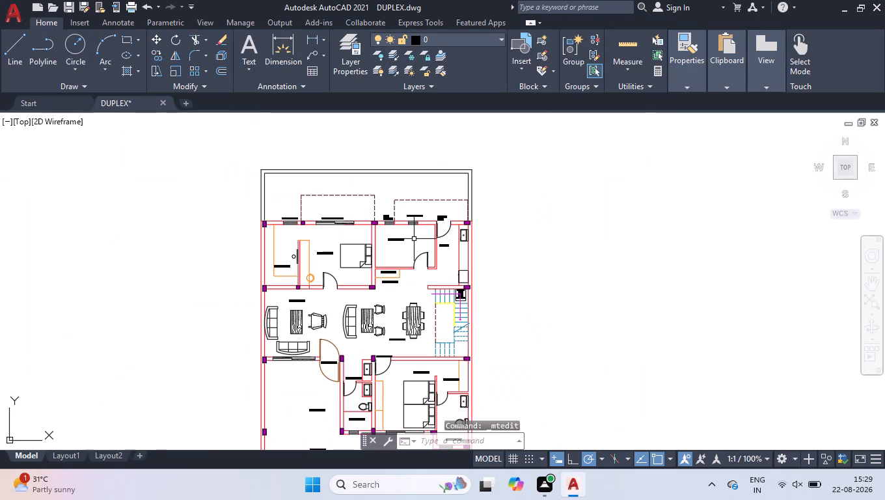
scroll(413, 252, "up", 2)
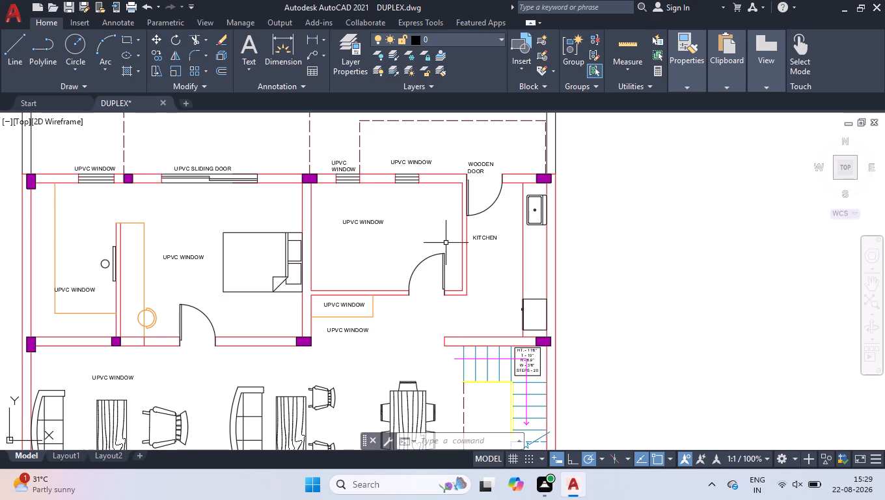
scroll(446, 242, "down", 4)
left_click(518, 180)
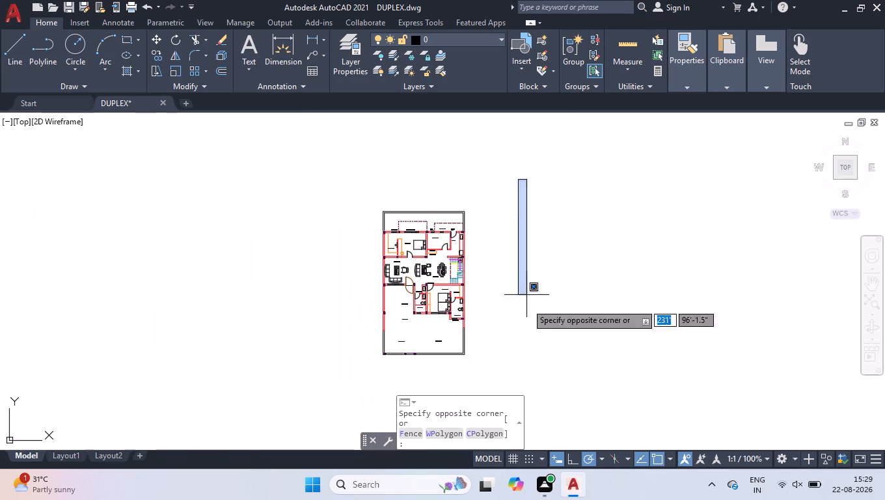
left_click(331, 396)
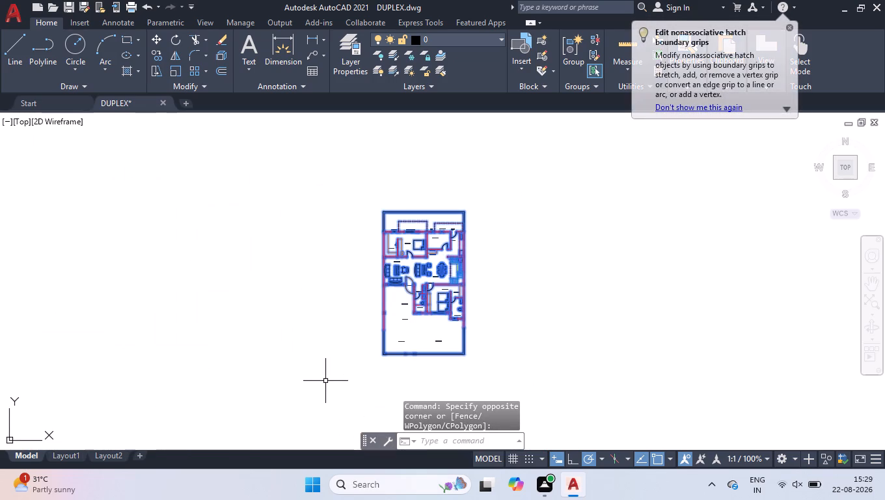
key("ctrl+c")
Start a new drawing with the grid turned off and paste the copied duplex floor plan into it.
left_click(185, 104)
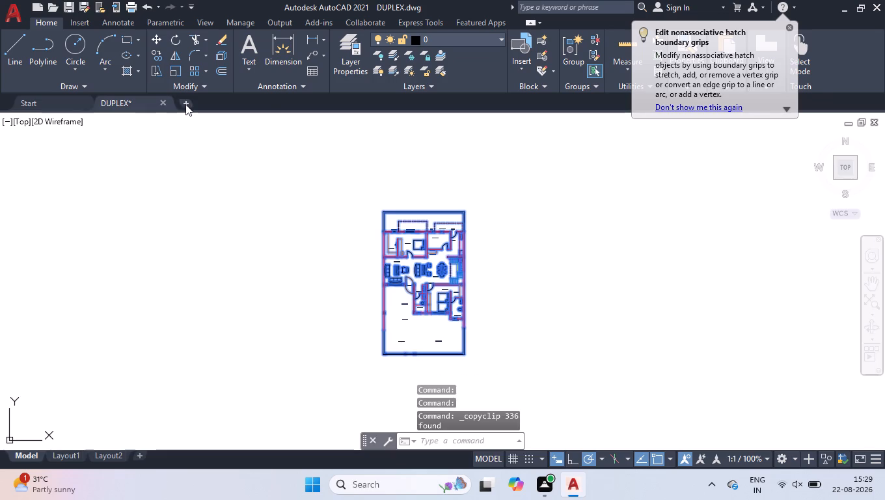
left_click(532, 462)
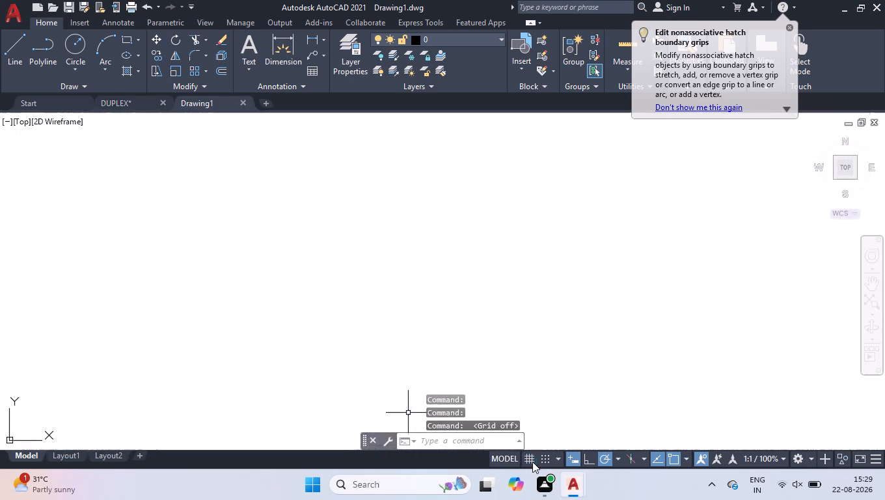
key("ctrl+v")
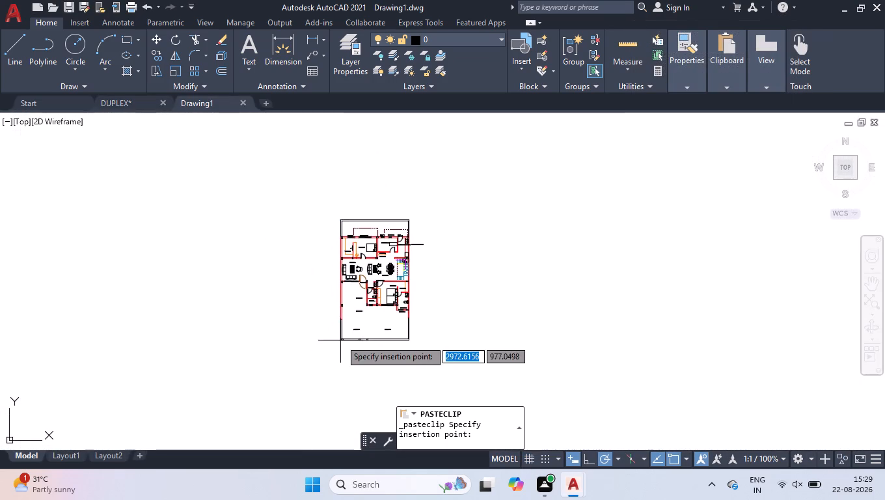
left_click(340, 340)
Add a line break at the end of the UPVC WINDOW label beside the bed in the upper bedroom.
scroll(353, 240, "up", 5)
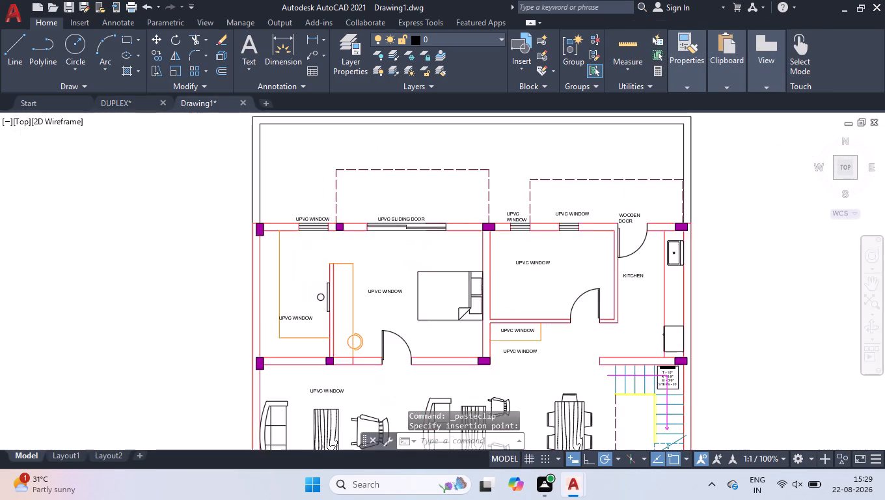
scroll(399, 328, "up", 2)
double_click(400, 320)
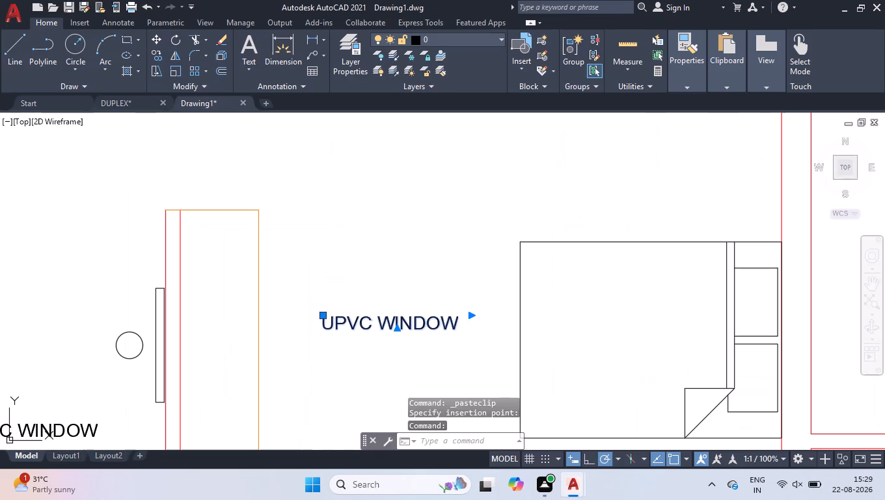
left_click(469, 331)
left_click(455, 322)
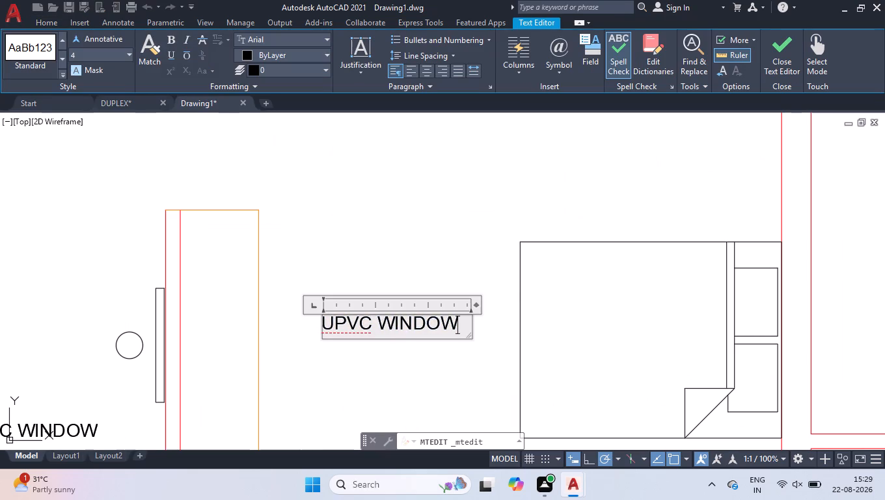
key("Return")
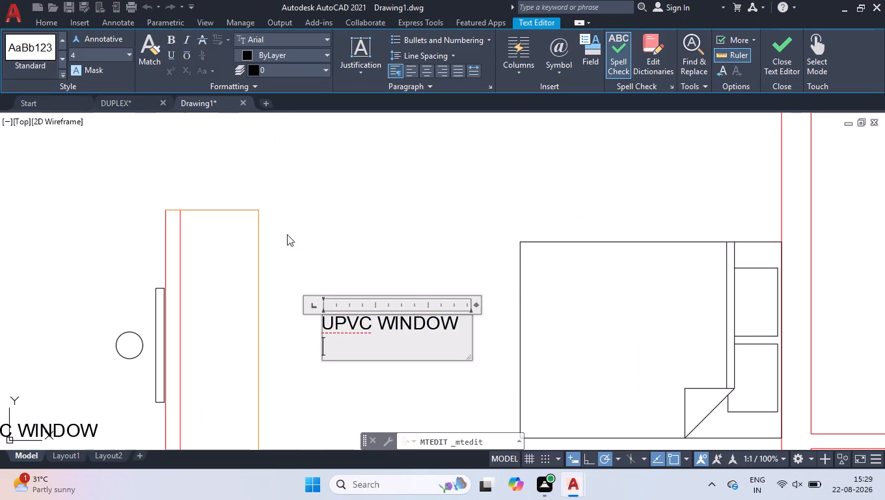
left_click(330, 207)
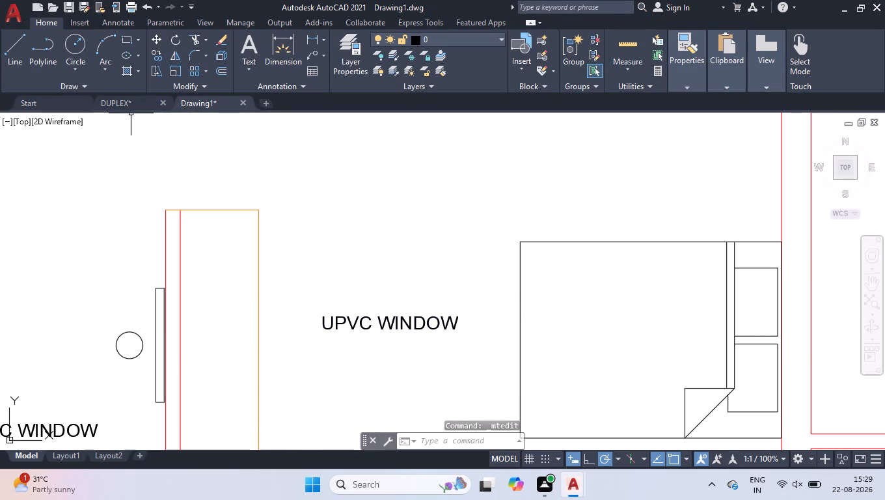
Close the DUPLEX drawing without saving its changes.
left_click(128, 103)
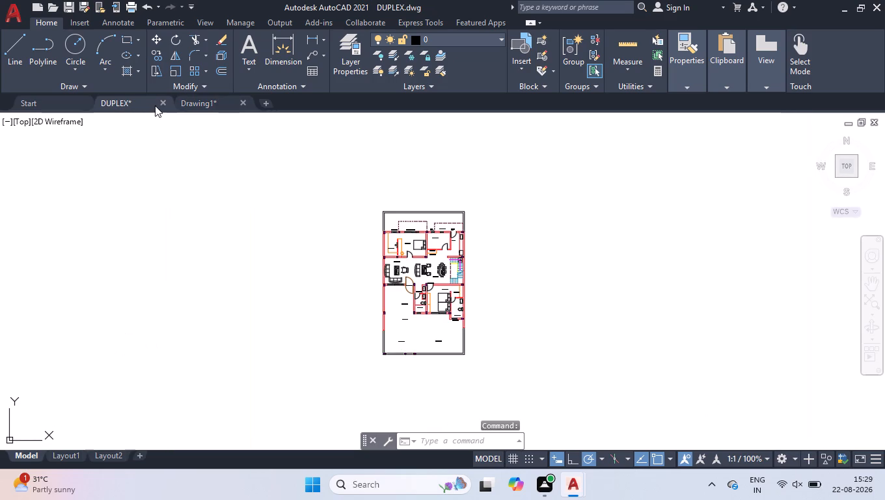
left_click(167, 102)
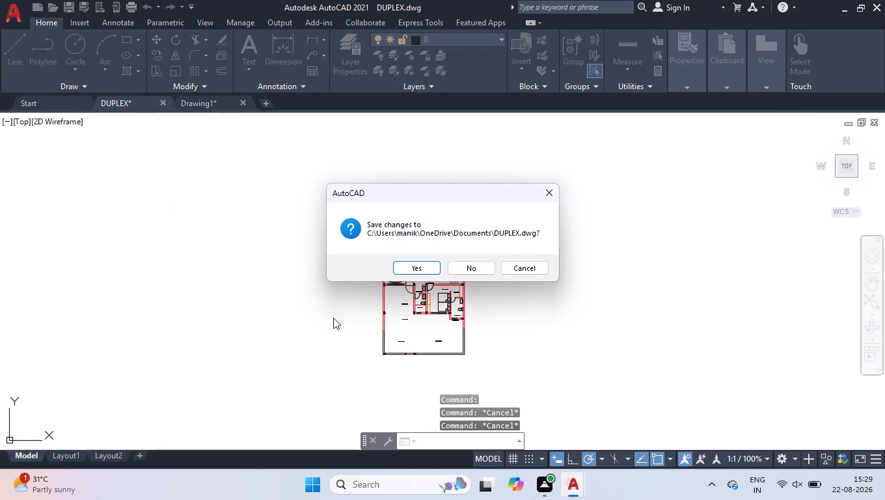
left_click(463, 273)
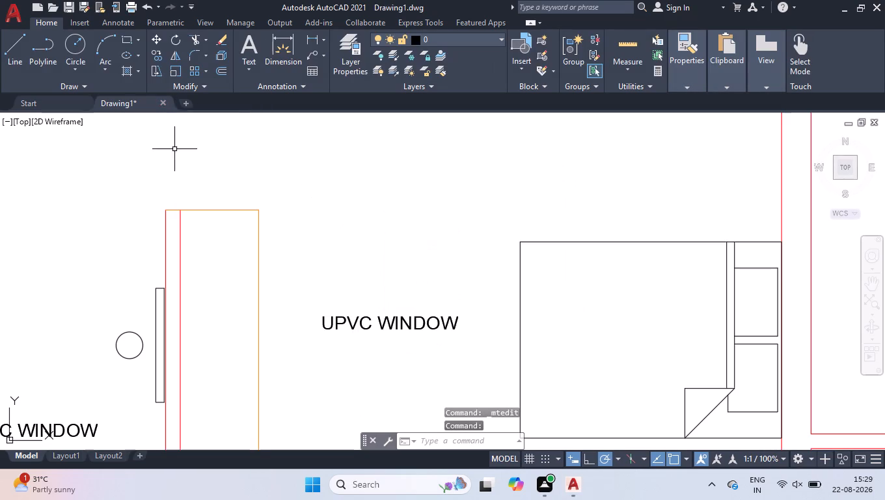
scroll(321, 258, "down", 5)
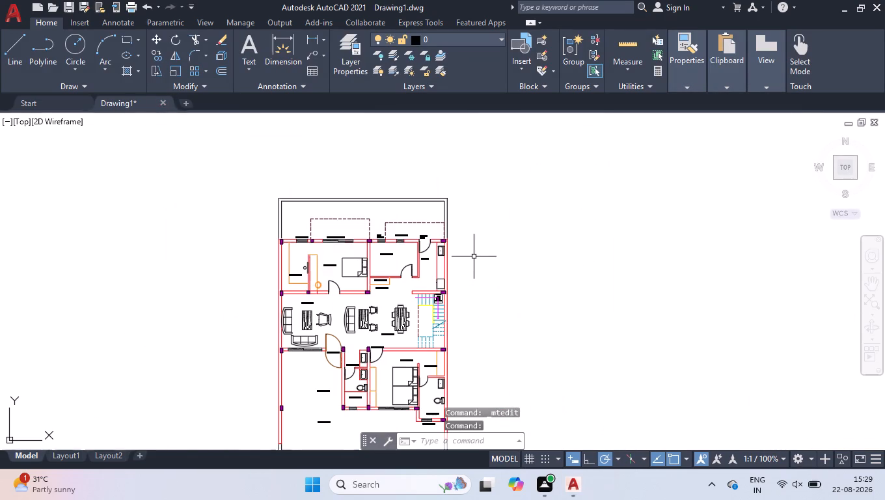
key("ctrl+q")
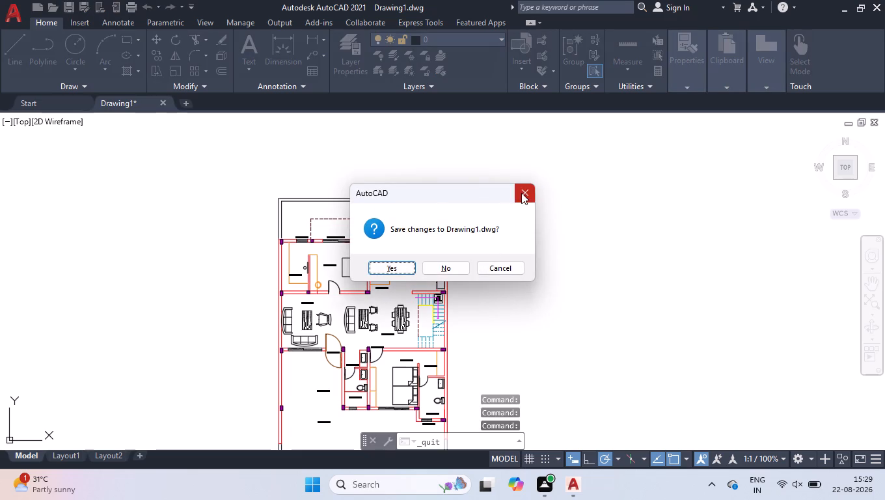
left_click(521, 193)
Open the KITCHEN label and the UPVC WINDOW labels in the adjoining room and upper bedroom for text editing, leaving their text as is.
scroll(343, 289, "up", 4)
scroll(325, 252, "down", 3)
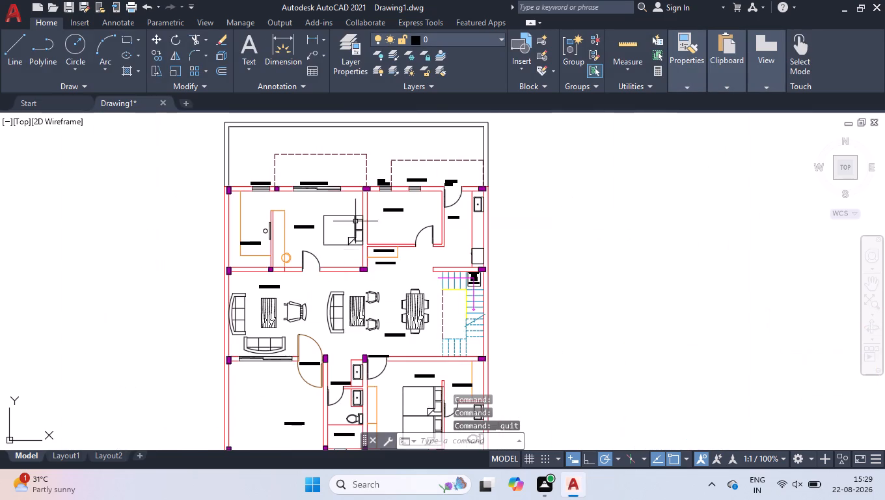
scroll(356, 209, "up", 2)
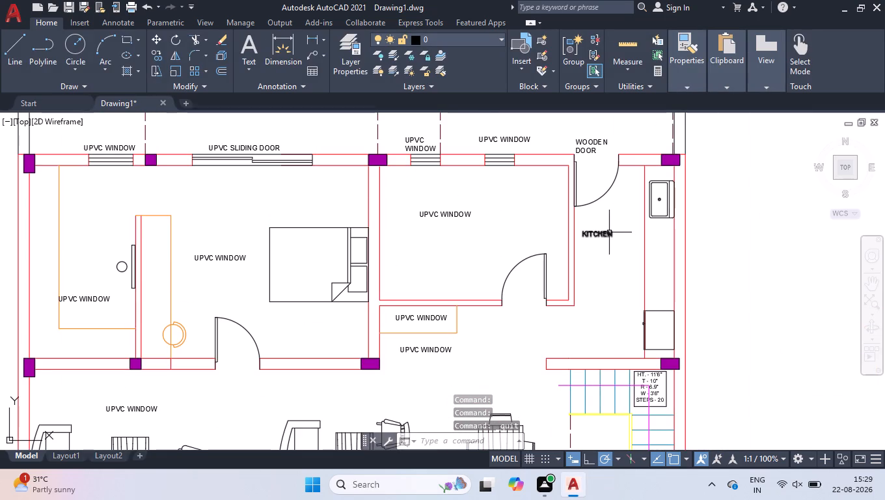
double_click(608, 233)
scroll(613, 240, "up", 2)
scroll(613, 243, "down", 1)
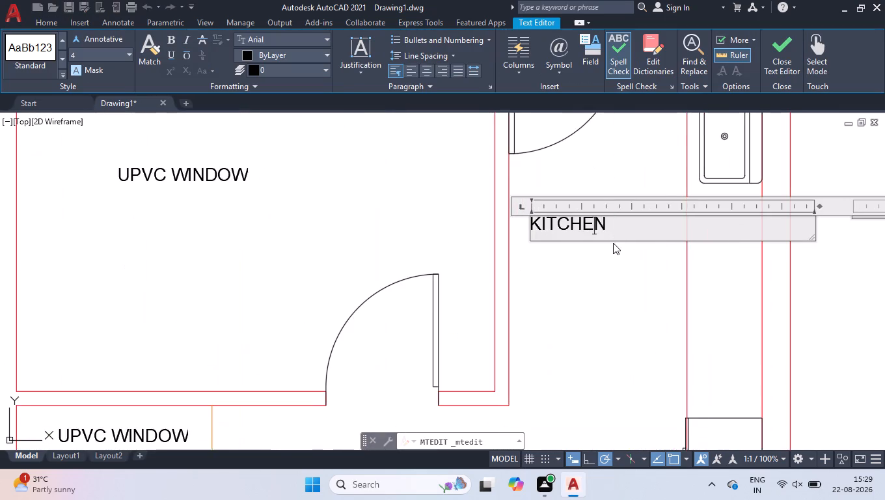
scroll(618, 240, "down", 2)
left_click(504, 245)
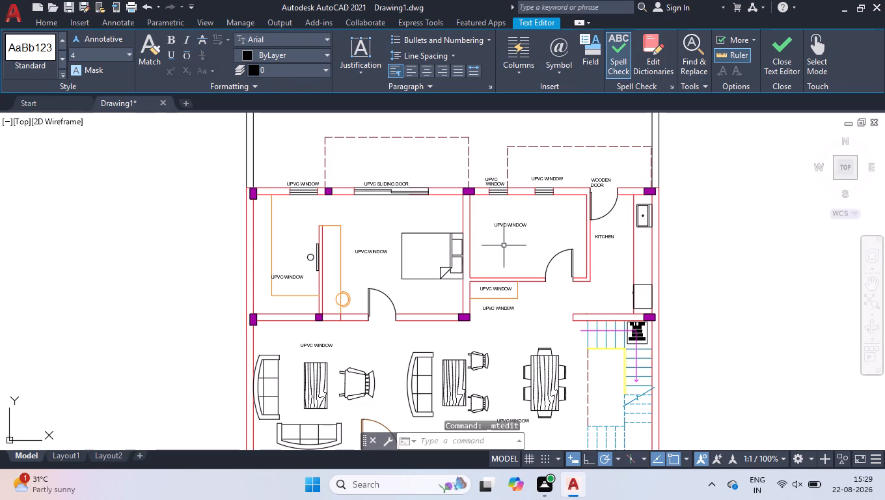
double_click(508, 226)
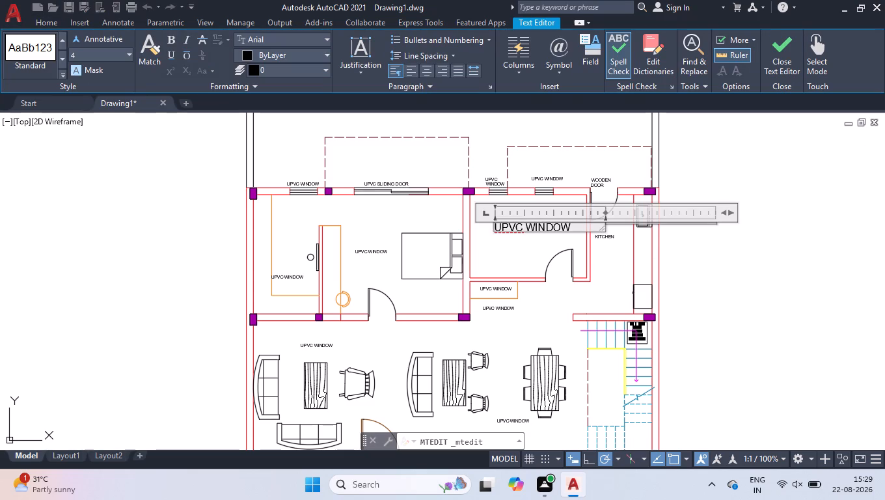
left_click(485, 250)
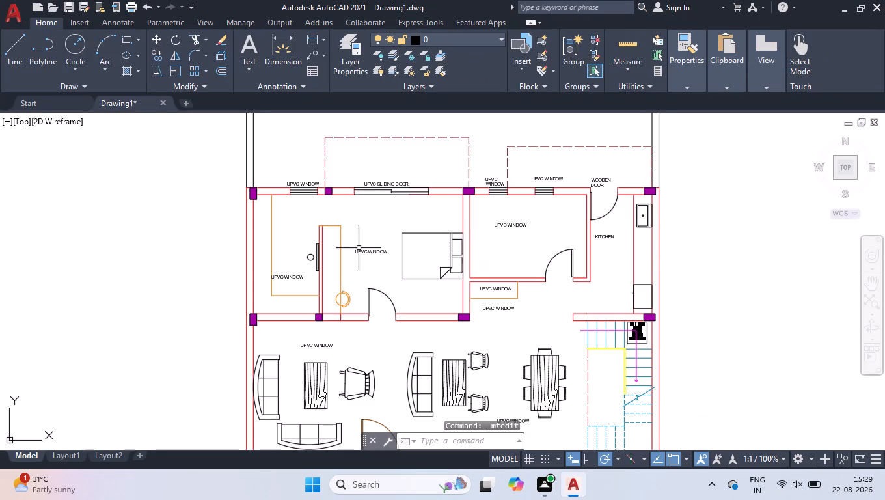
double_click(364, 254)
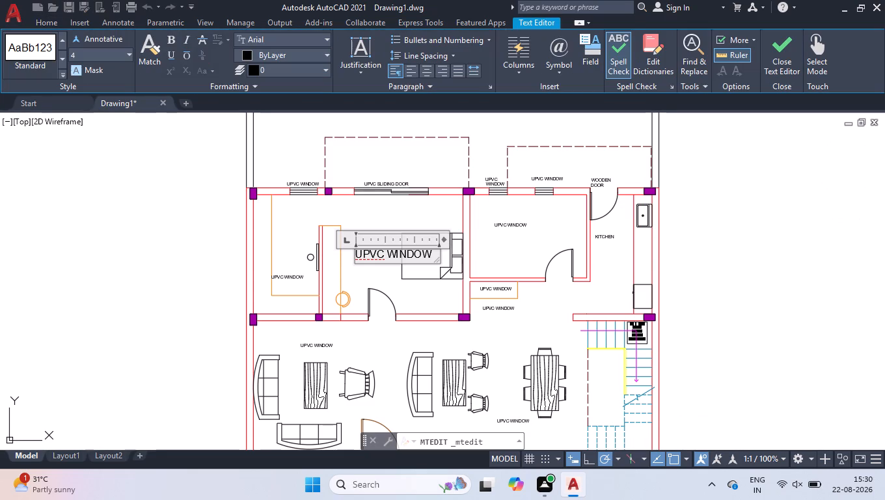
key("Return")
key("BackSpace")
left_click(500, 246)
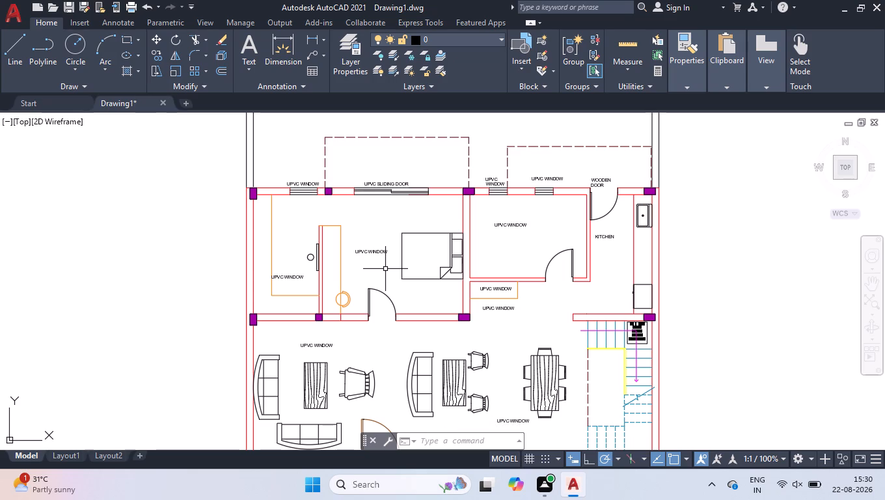
Replace the UPVC WINDOW label in the dressing area with two centred lines: DRESS and 7'-0"X5'9".
scroll(284, 255, "up", 3)
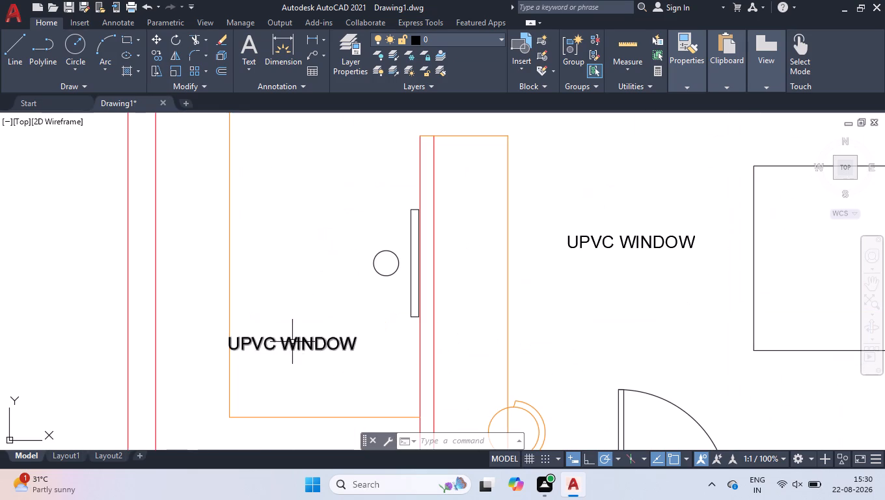
double_click(292, 341)
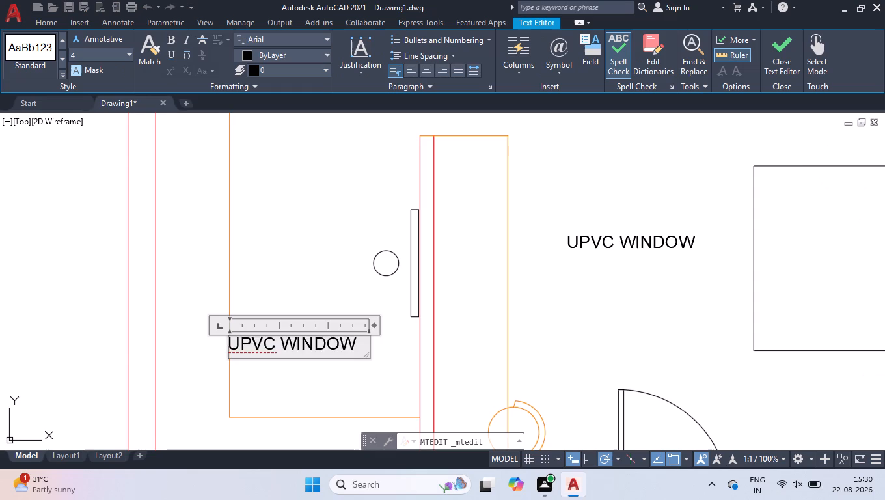
key("ctrl+a")
type("DRESS")
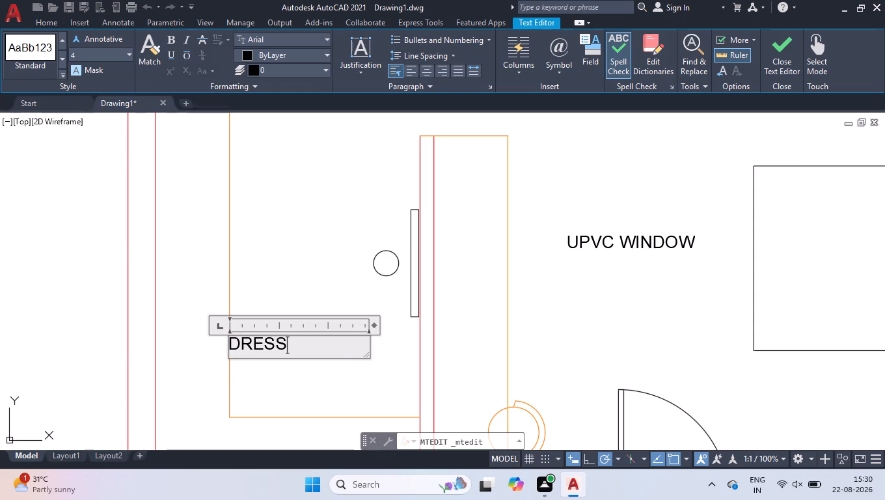
key("Return")
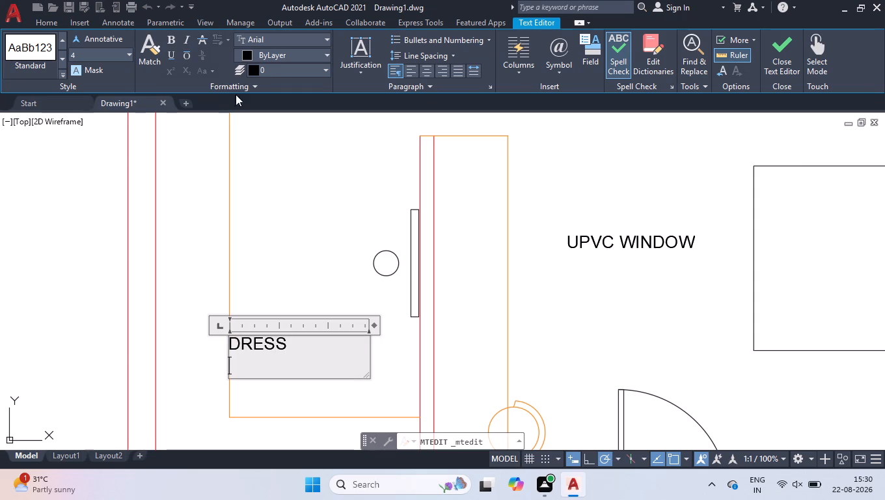
left_click(427, 72)
left_click_drag(293, 345, 183, 348)
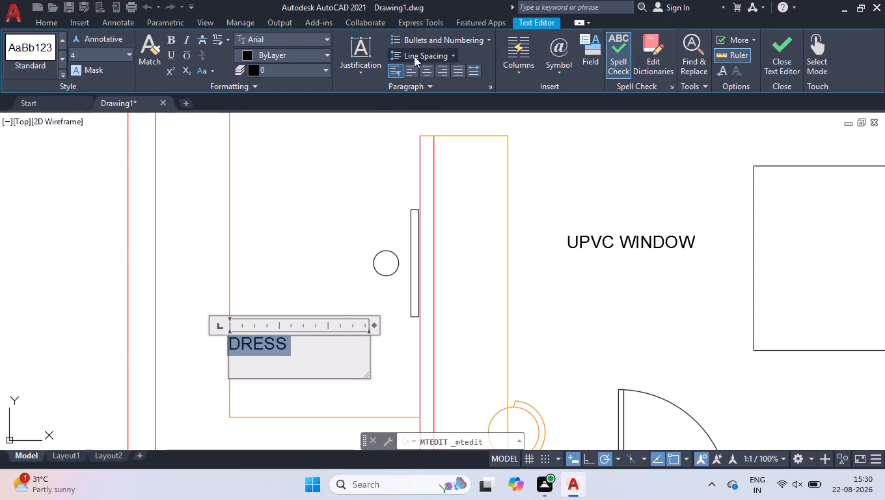
left_click(430, 72)
left_click(340, 357)
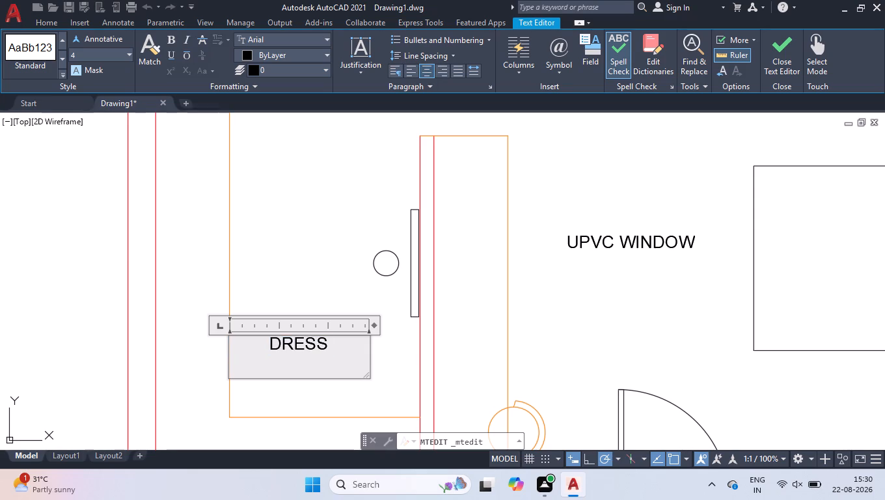
type("7'-0\"")
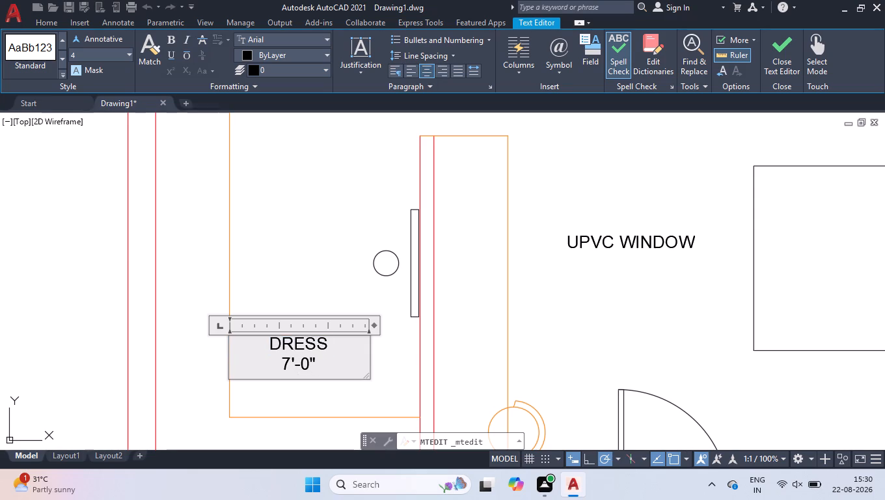
type("X5'9\"")
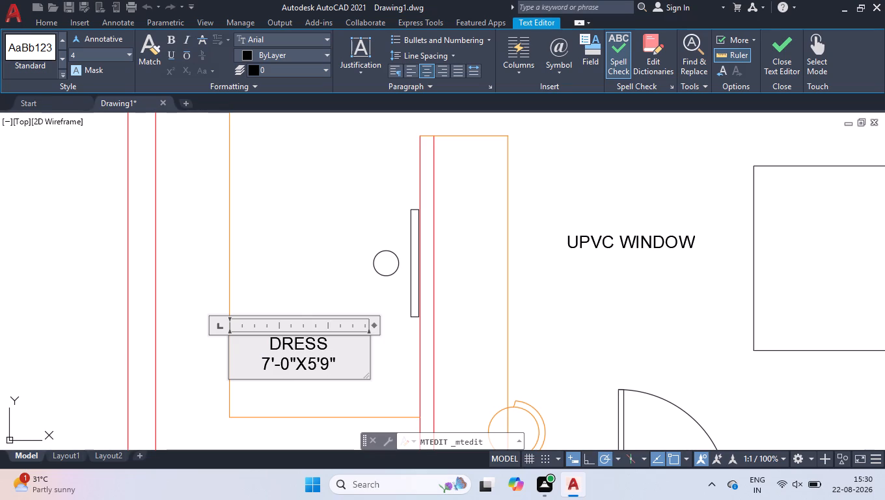
left_click(349, 239)
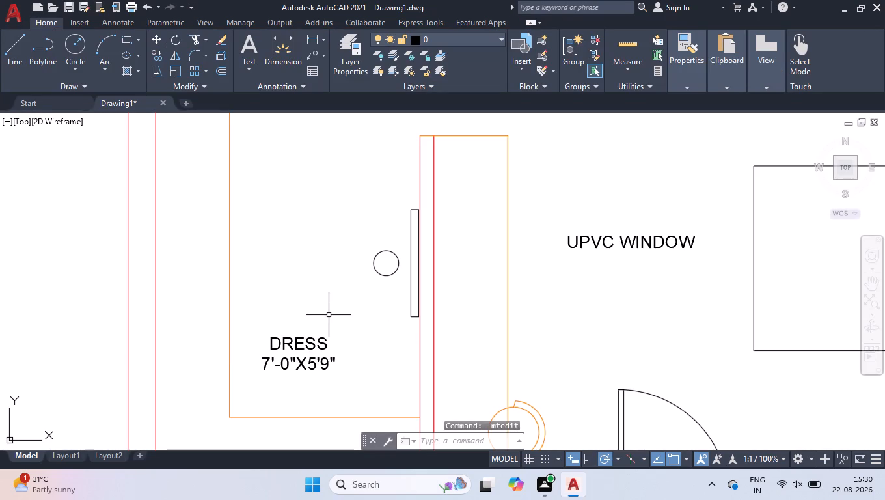
Replace the UPVC WINDOW label beside the bed with a centred KITCHEN line and an empty centred line below it.
double_click(625, 240)
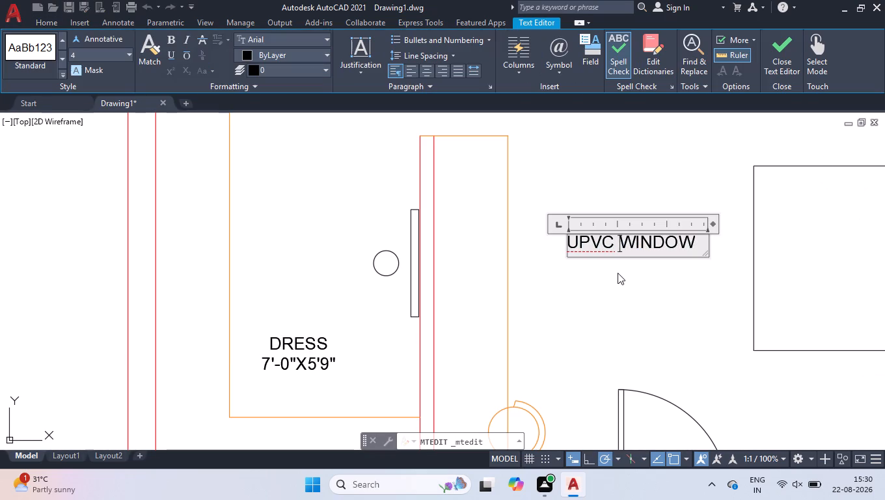
key("ctrl+a")
key("k")
key("i")
key("y")
key("BackSpace")
key("t")
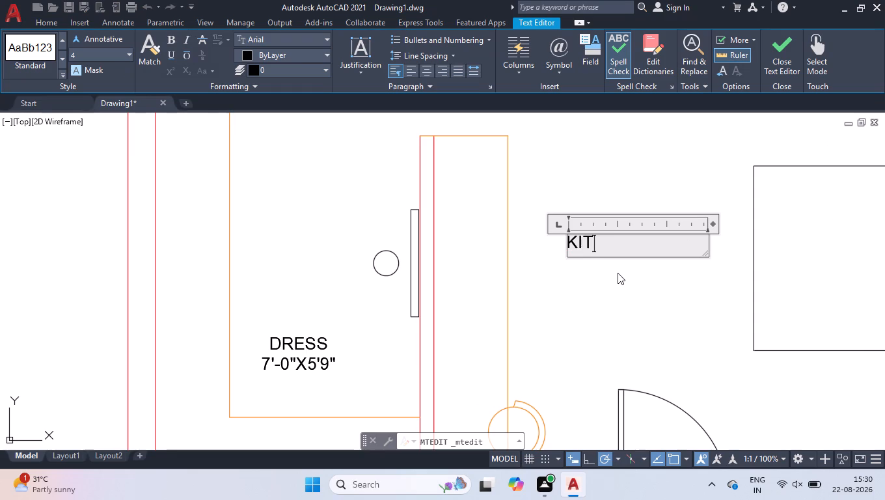
key("c")
key("h")
key("e")
key("n")
key("Return")
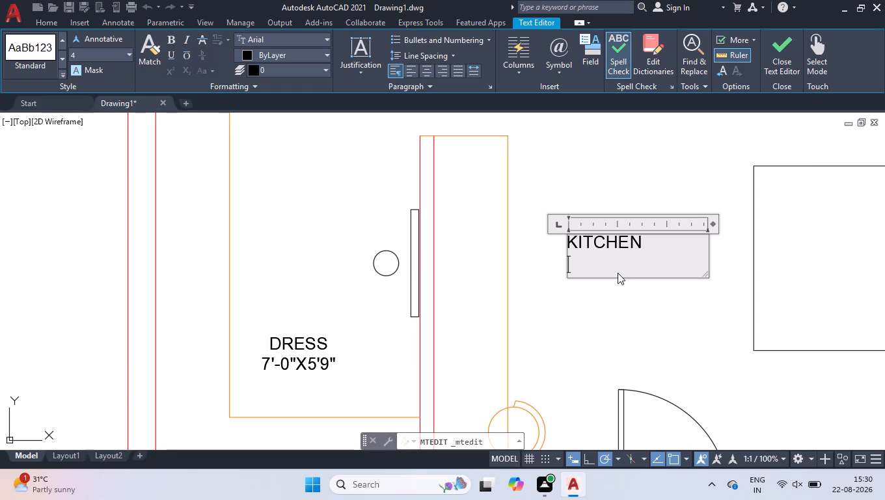
left_click_drag(687, 266, 417, 221)
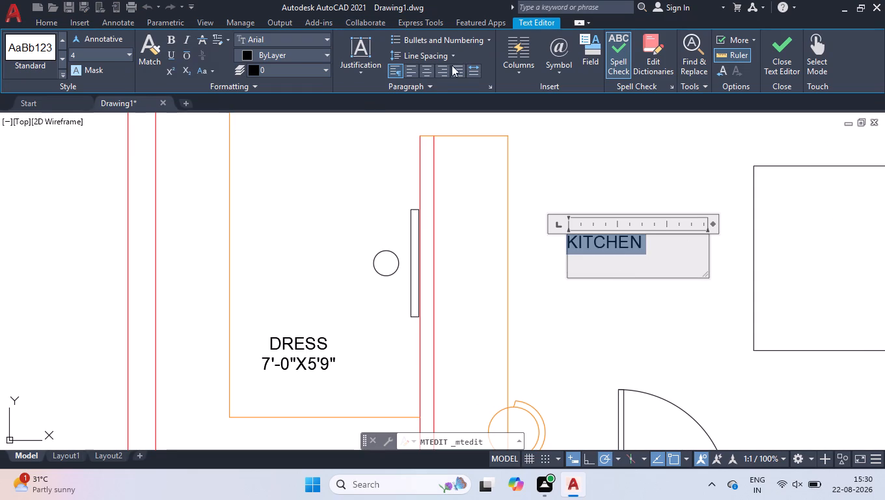
left_click(429, 69)
left_click(658, 272)
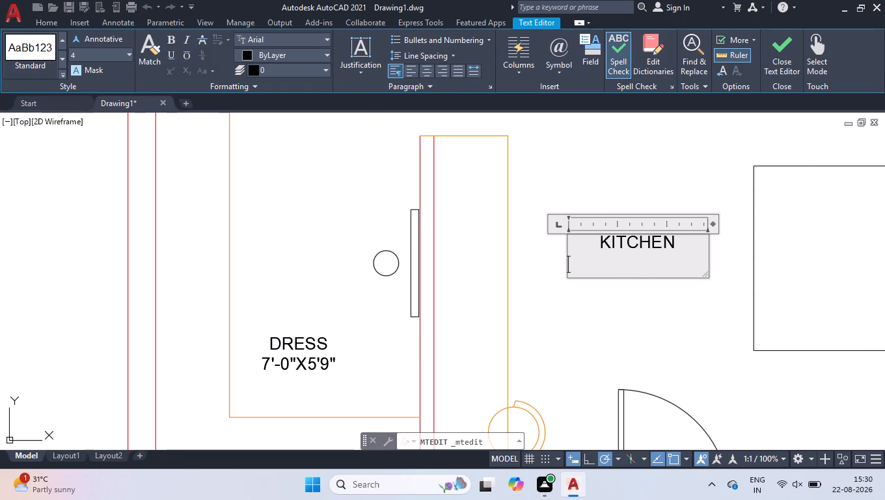
left_click(429, 68)
Change the KITCHEN label beside the bed to K.BEDROOM, with 15'4"X13'-0" on the second line.
left_click_drag(696, 249, 613, 246)
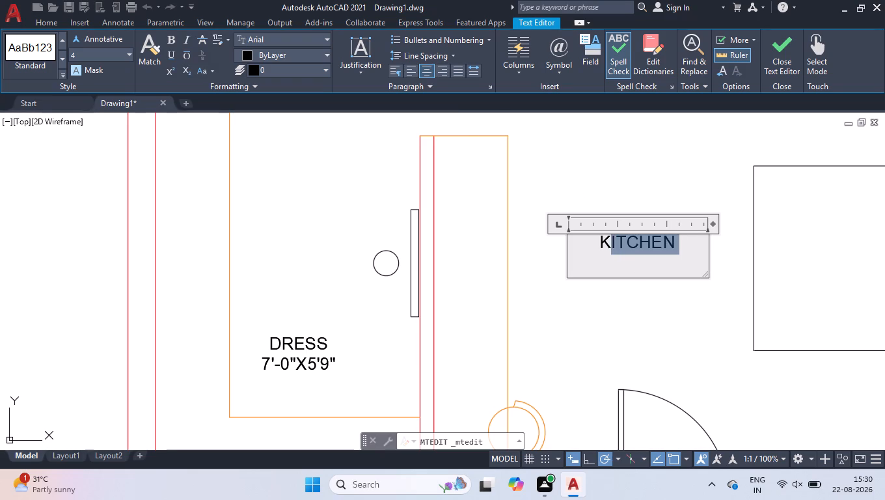
left_click_drag(613, 246, 613, 245)
type(".BED")
type("ROOM")
key("Return")
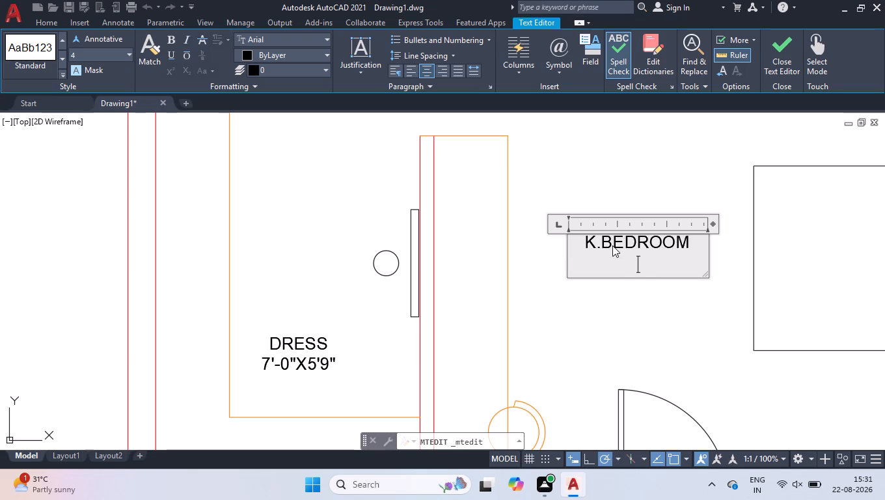
type("15'4\"")
key("x")
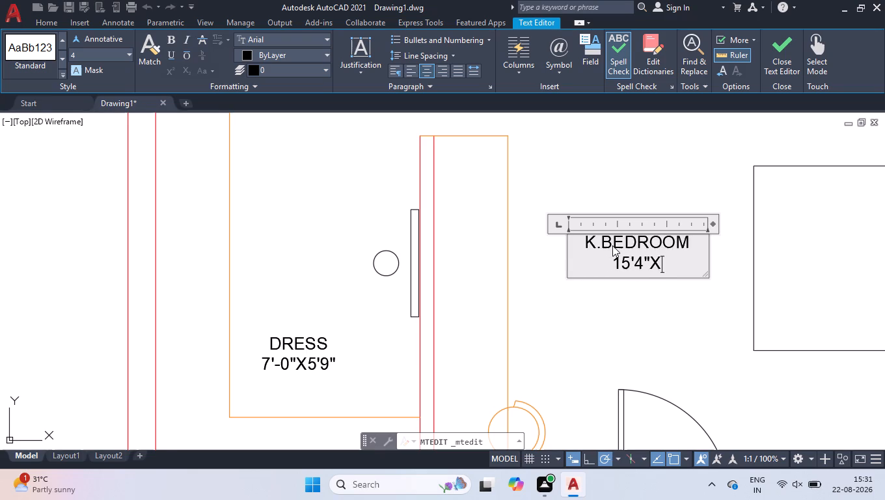
type("13")
type("'-0\"")
left_click(583, 158)
Delete the UPVC WINDOW label inside the room adjoining the bedroom and the KITCHEN label in the kitchen.
scroll(508, 190, "down", 1)
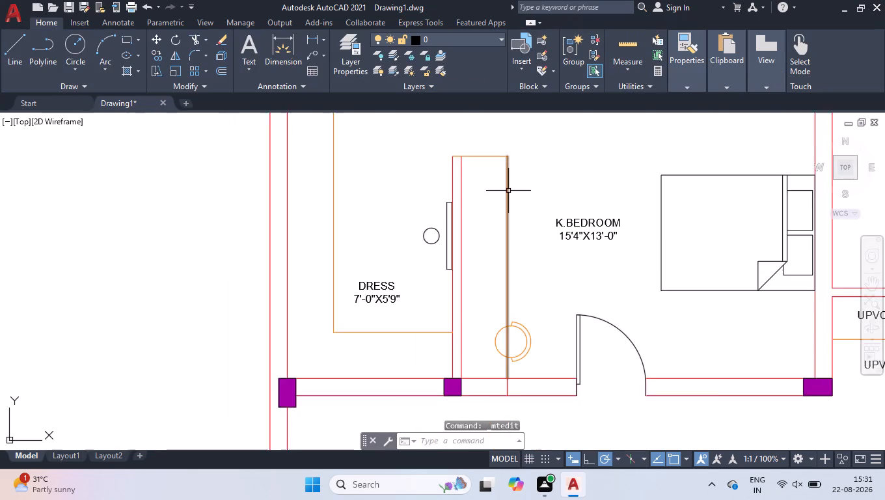
scroll(508, 192, "down", 2)
scroll(718, 174, "up", 2)
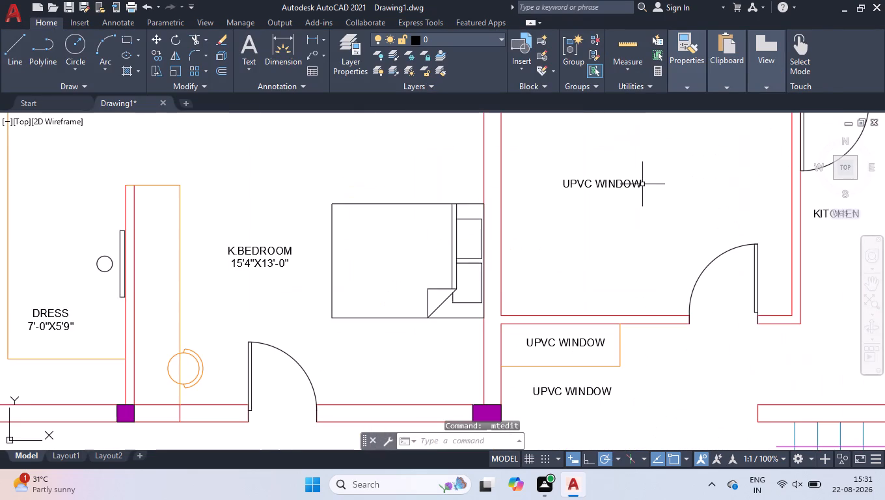
left_click(638, 183)
left_click(635, 179)
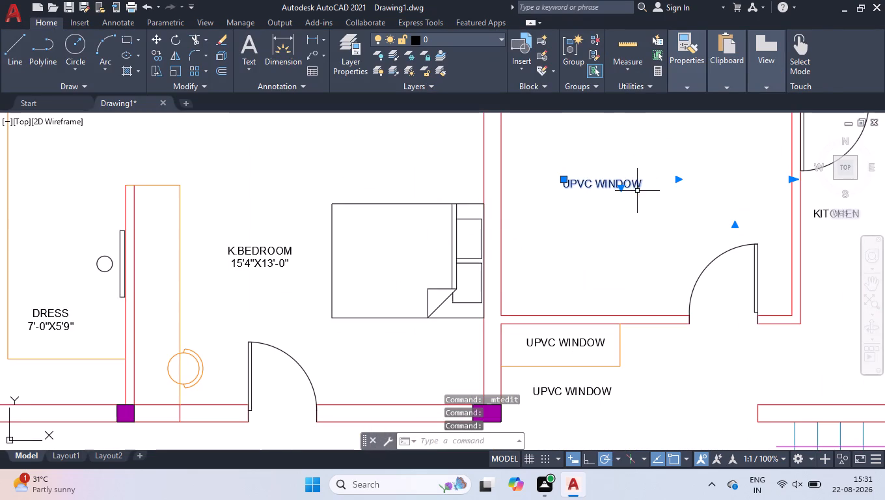
left_click(631, 211)
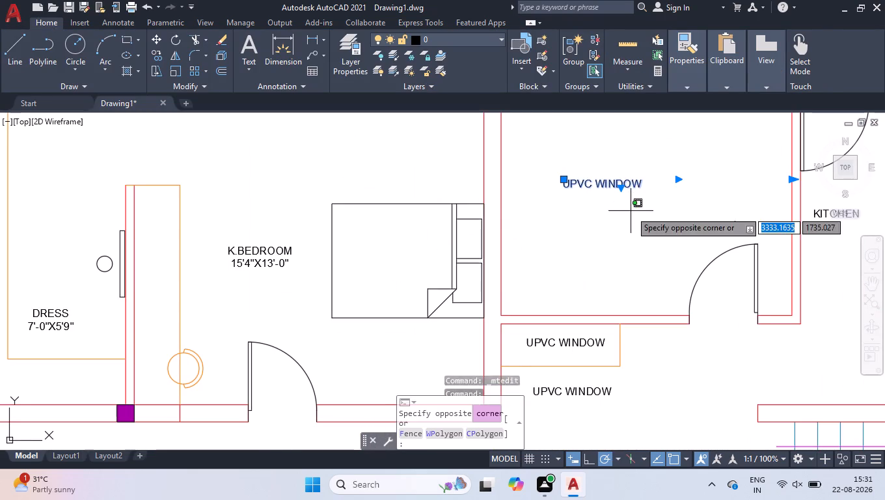
left_click(534, 215)
key("Delete")
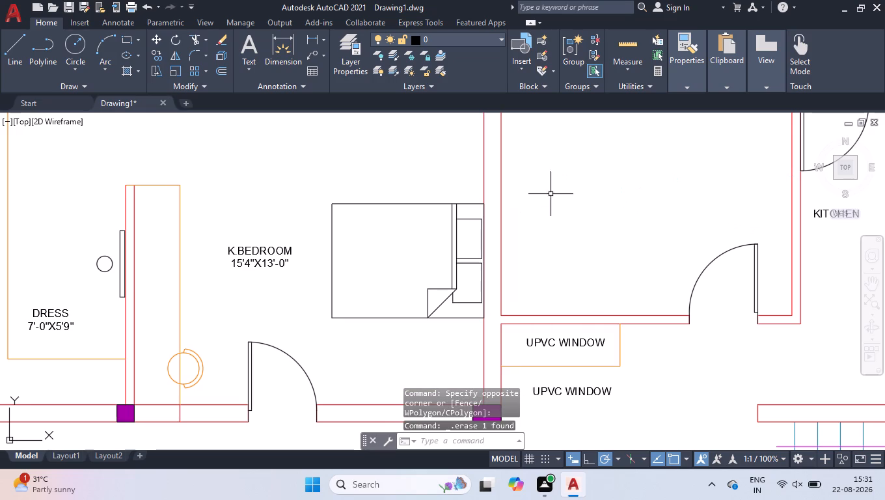
scroll(548, 197, "down", 1)
left_click(731, 204)
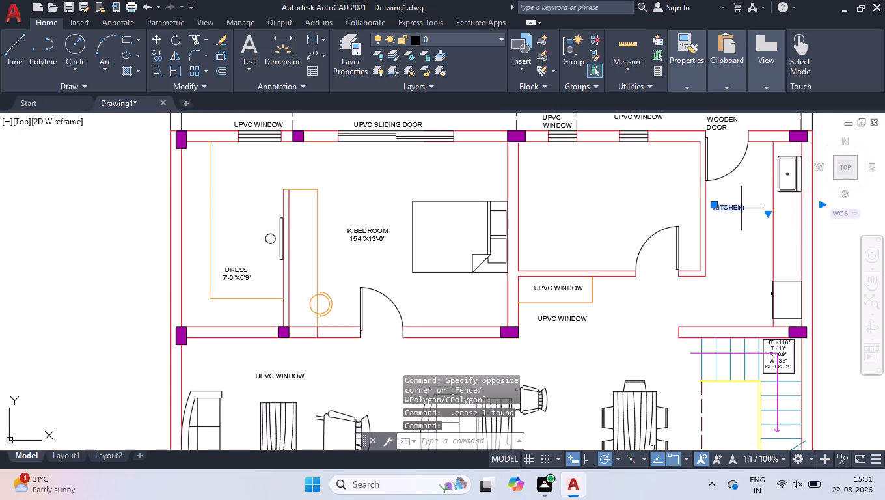
key("Delete")
Copy the K.BEDROOM label into the adjoining middle room and into the kitchen.
type("CO")
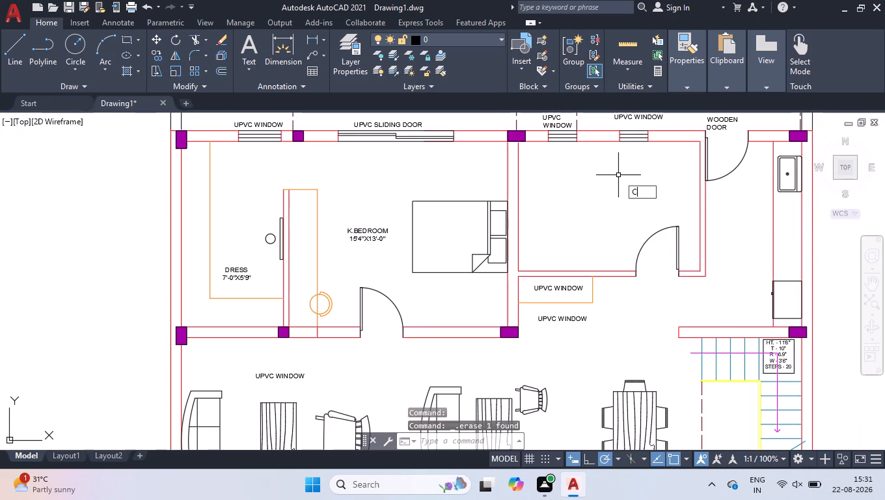
key("Return")
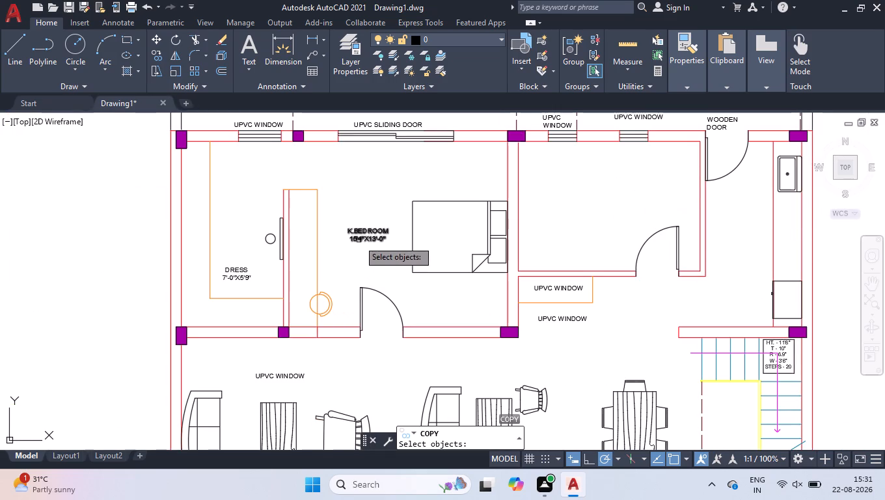
left_click(359, 239)
key("Return")
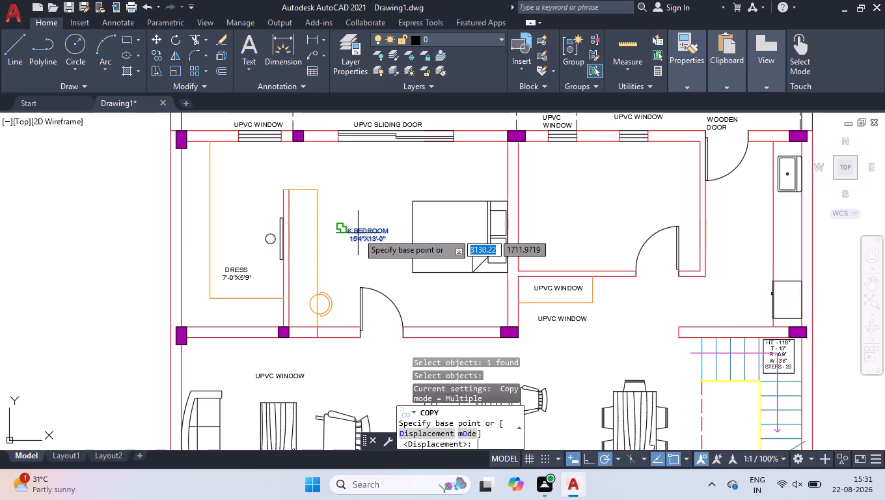
left_click(358, 233)
left_click(351, 231)
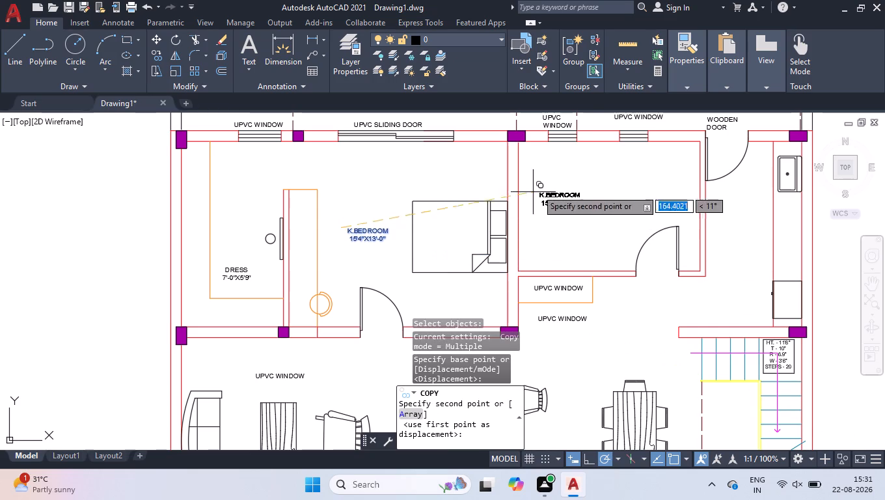
left_click(564, 196)
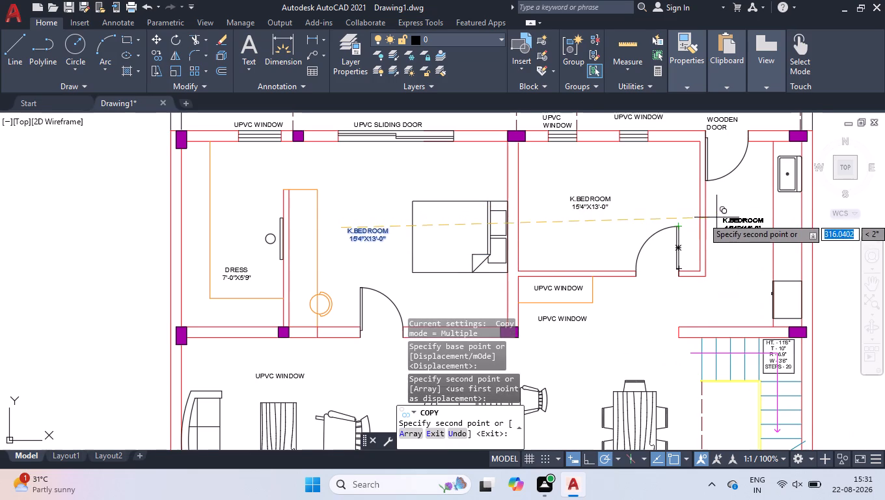
left_click(718, 213)
key("Return")
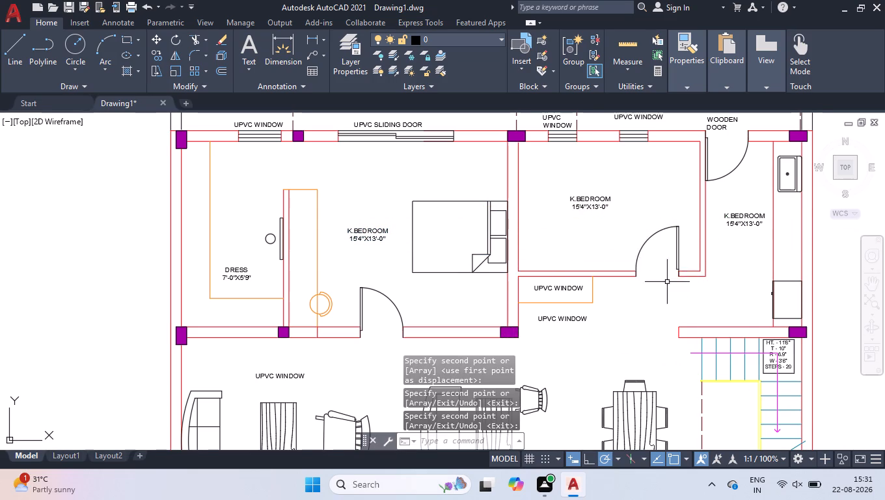
Replace the copied label in the middle room with two lines: STORE and 9'-1"X12'-9".
scroll(664, 171, "up", 3)
scroll(400, 309, "down", 1)
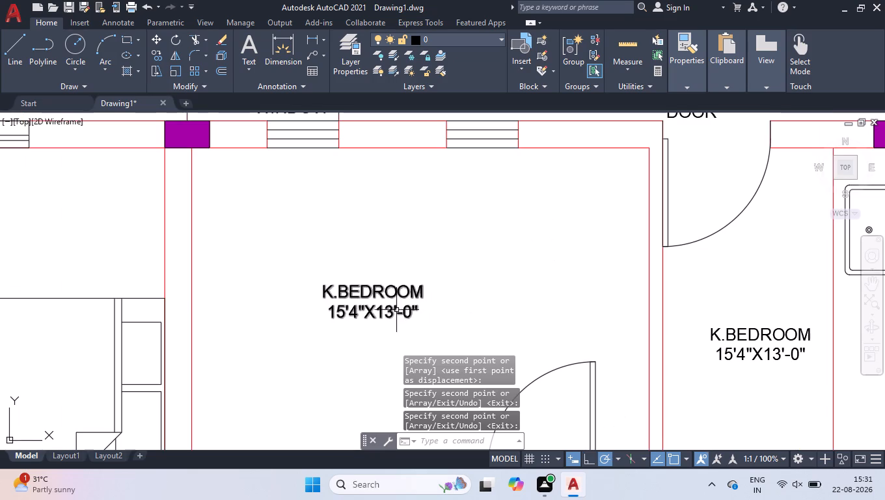
double_click(394, 311)
left_click_drag(420, 318, 264, 253)
type("ST")
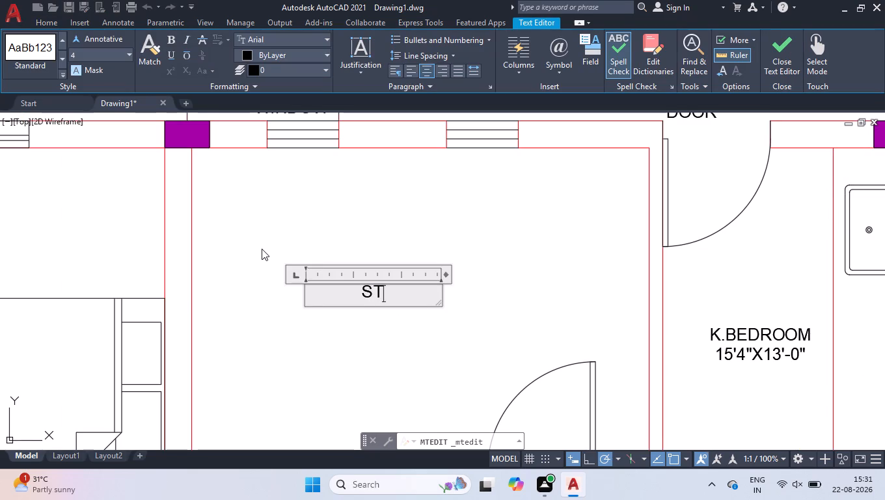
type("ORE")
key("Return")
key("9")
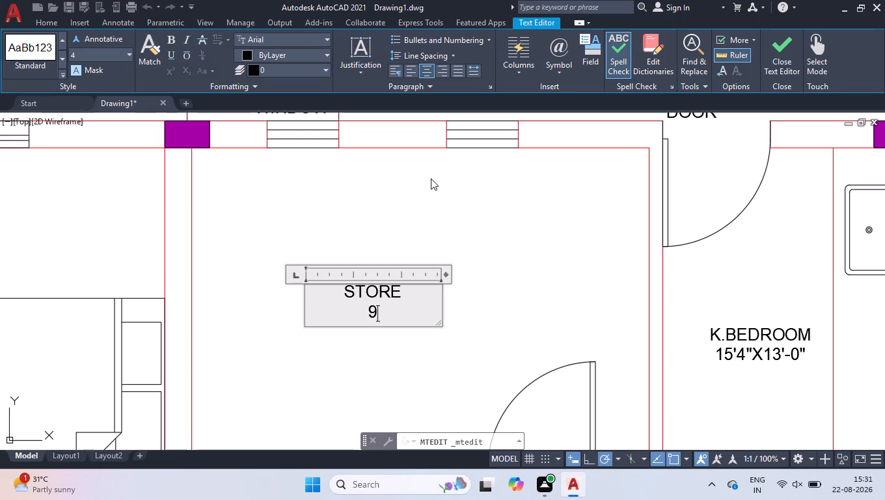
key("apostrophe")
type("-1\"X")
type("12")
type("'-9\"")
left_click(424, 175)
Replace the copied K.BEDROOM label in the kitchen with two lines: KITCHEN and 6'-9"X13'-0".
scroll(415, 271, "down", 2)
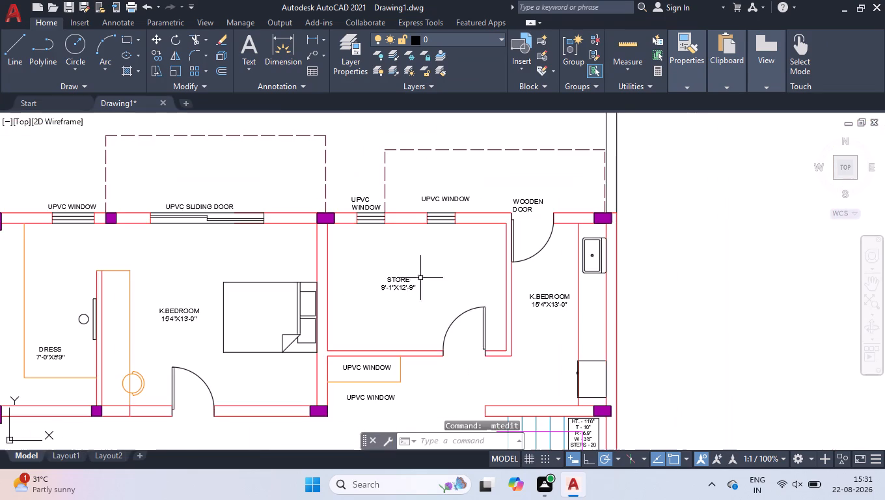
scroll(608, 340, "up", 2)
double_click(474, 231)
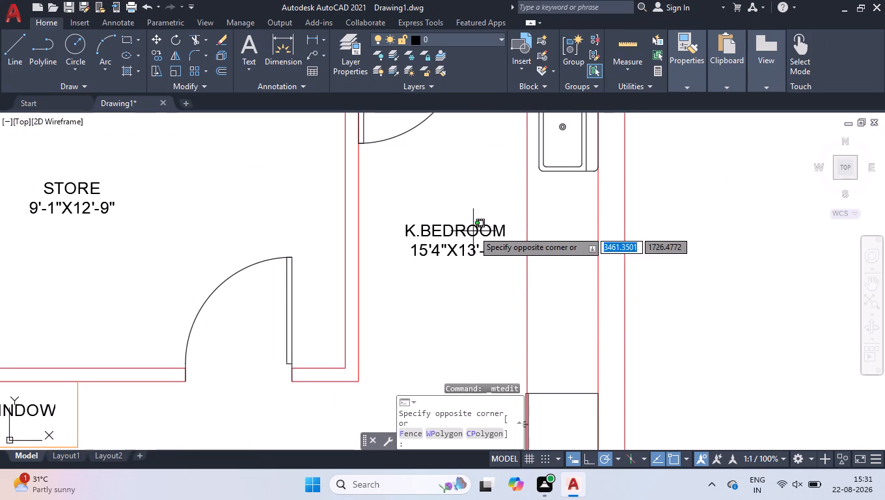
double_click(461, 227)
left_click_drag(513, 264, 318, 209)
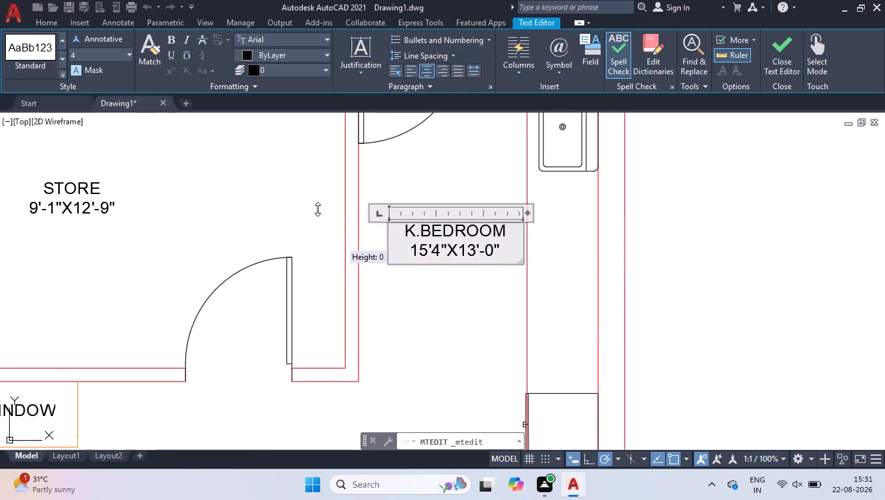
left_click_drag(318, 209, 434, 271)
left_click_drag(499, 253, 349, 199)
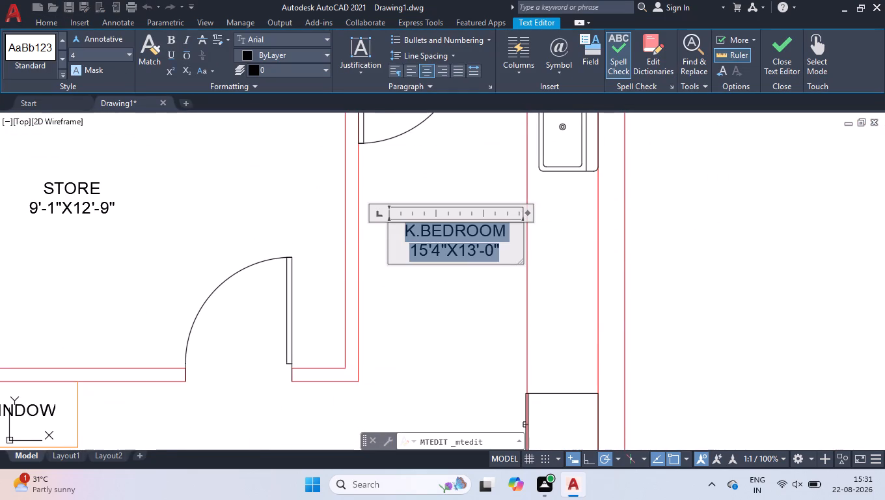
left_click_drag(349, 199, 340, 193)
type("KITCH")
type("EN")
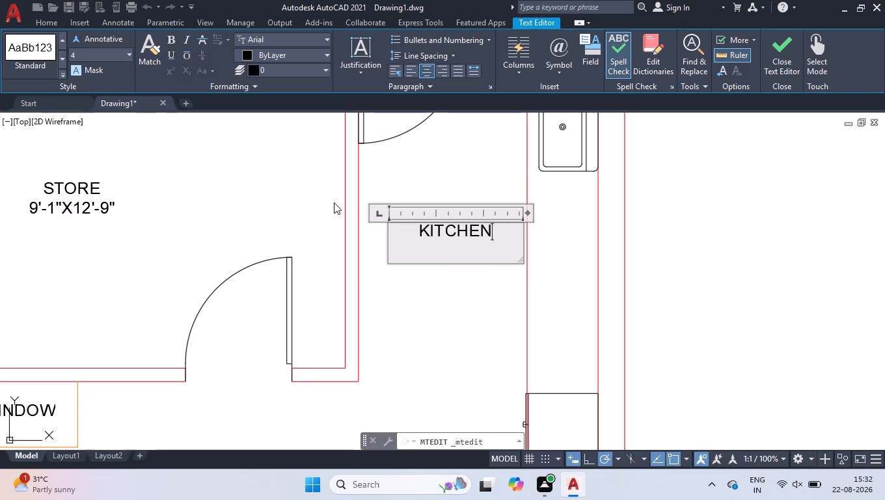
key("Return")
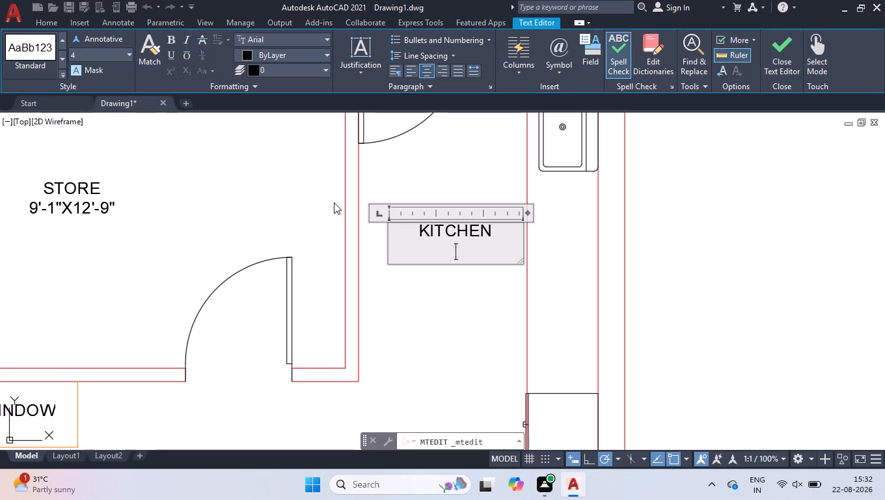
key("8")
key("BackSpace")
type("6'-9\"X")
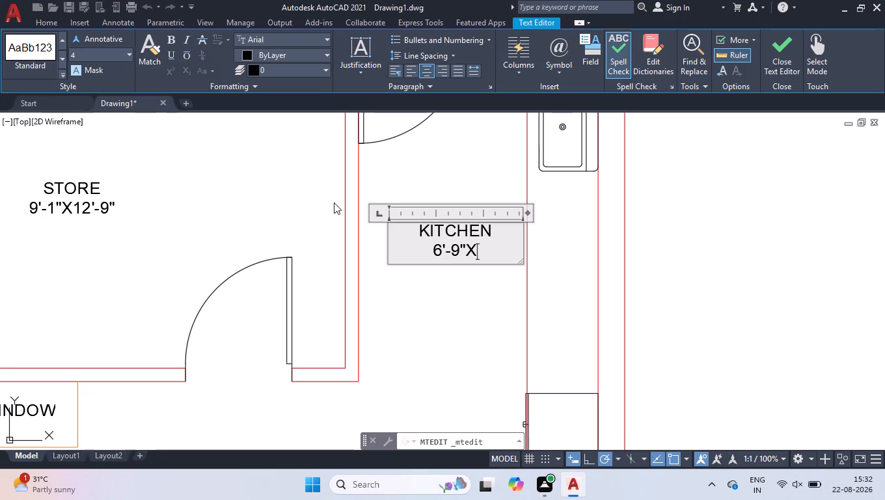
type("13")
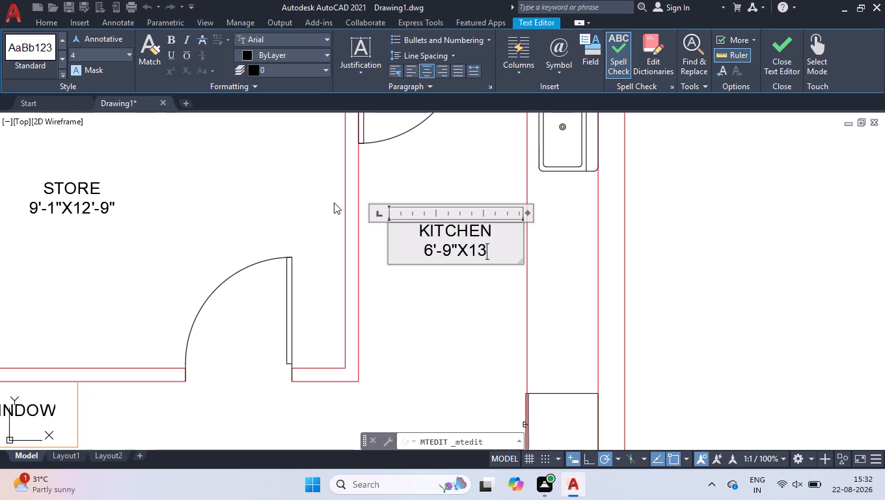
type("'-0\"")
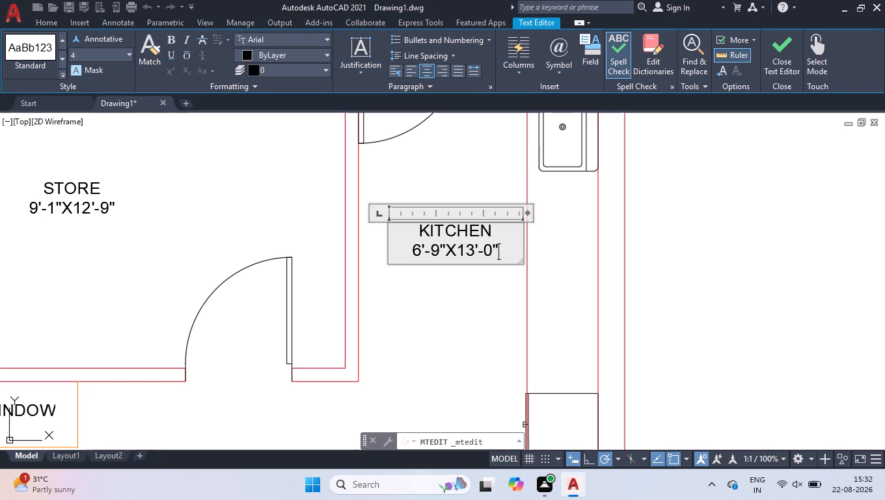
left_click(307, 203)
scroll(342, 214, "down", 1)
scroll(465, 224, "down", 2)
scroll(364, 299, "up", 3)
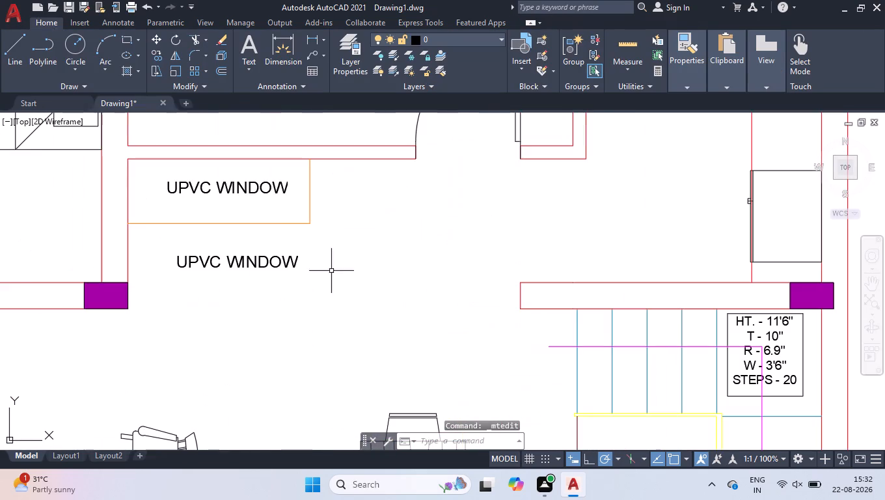
Delete the UPVC WINDOW label inside the orange rectangle below the store.
left_click(273, 186)
key("Delete")
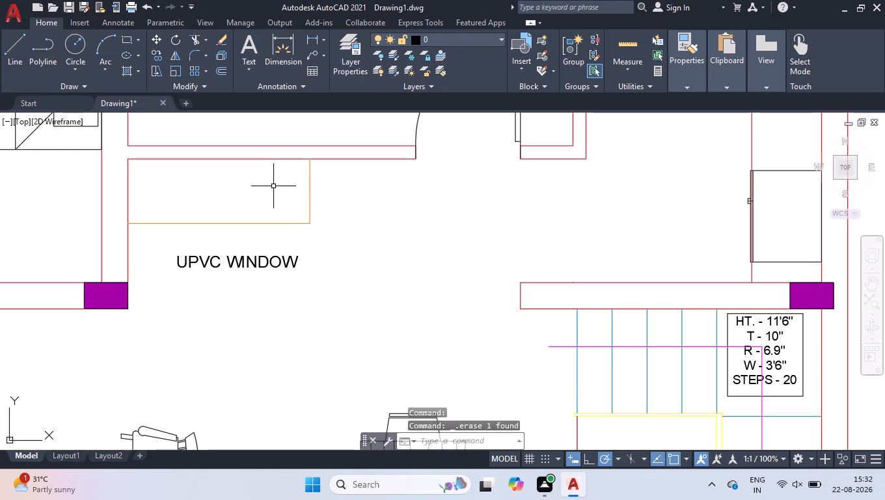
Replace the UPVC WINDOW label below the orange rectangle with two centred lines: PUJA and 5'-9"X4'-3".
double_click(250, 265)
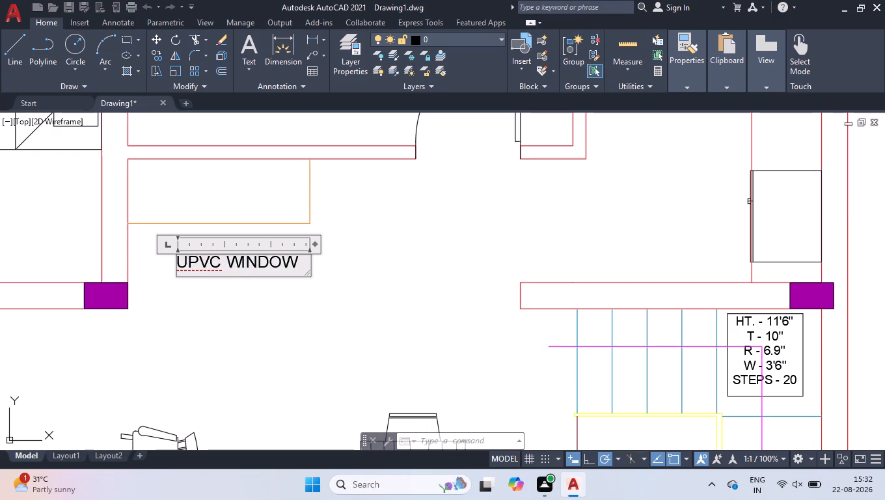
key("ctrl+a")
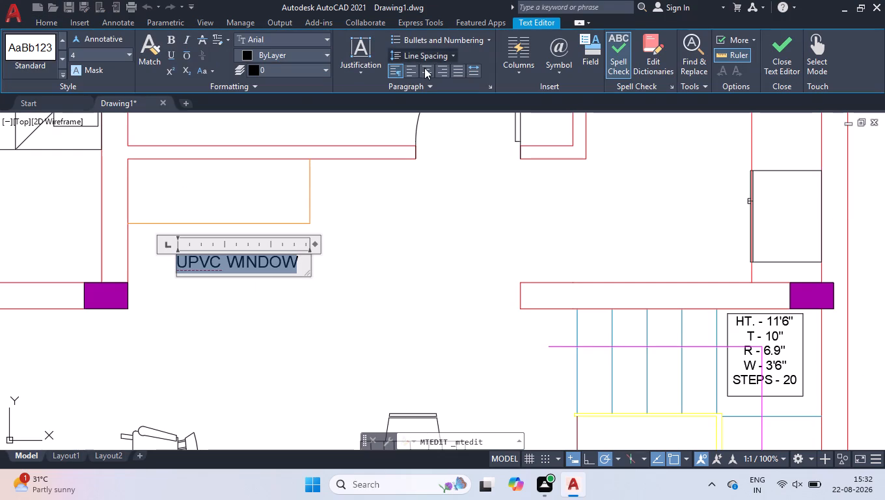
left_click(427, 68)
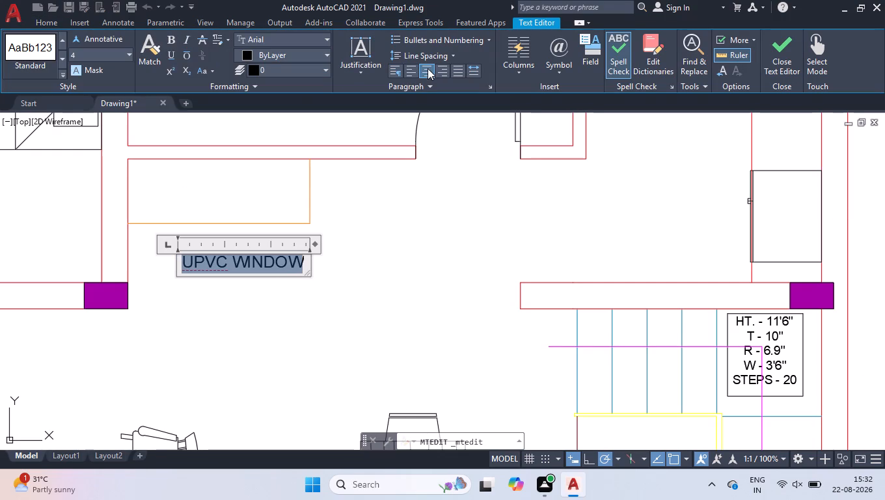
type("PUJ")
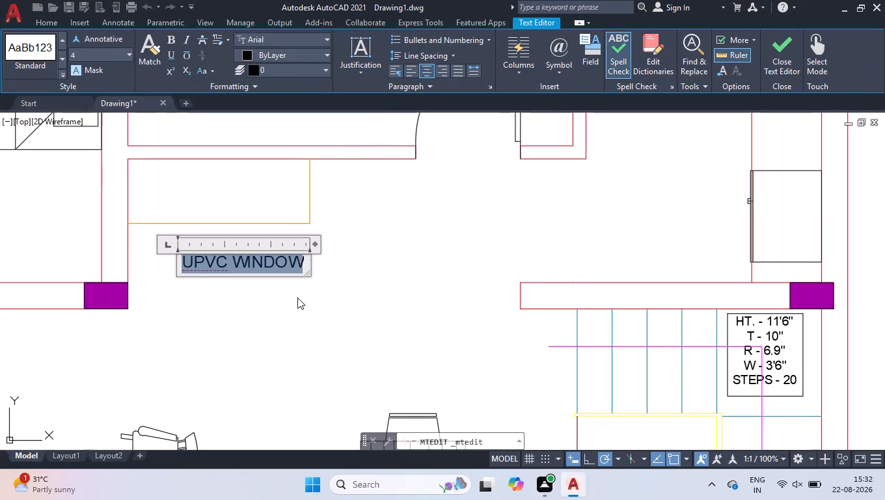
left_click(297, 274)
left_click_drag(304, 265, 146, 279)
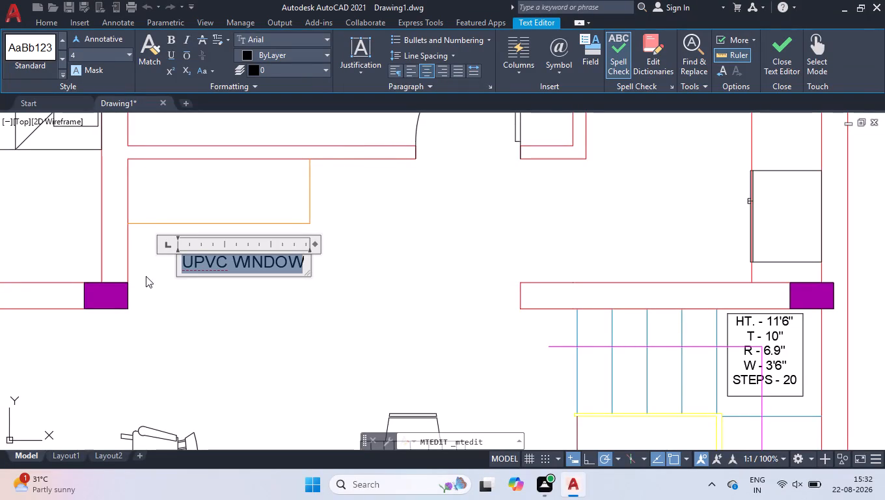
type("PUJA")
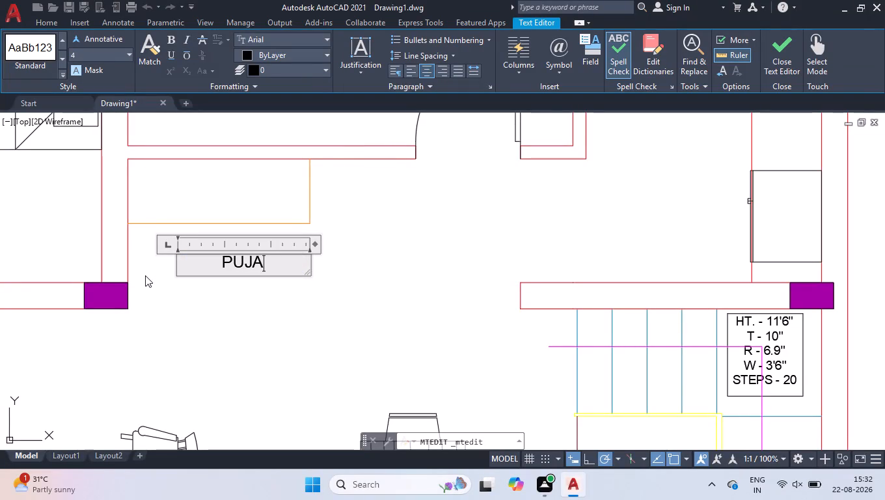
key("Return")
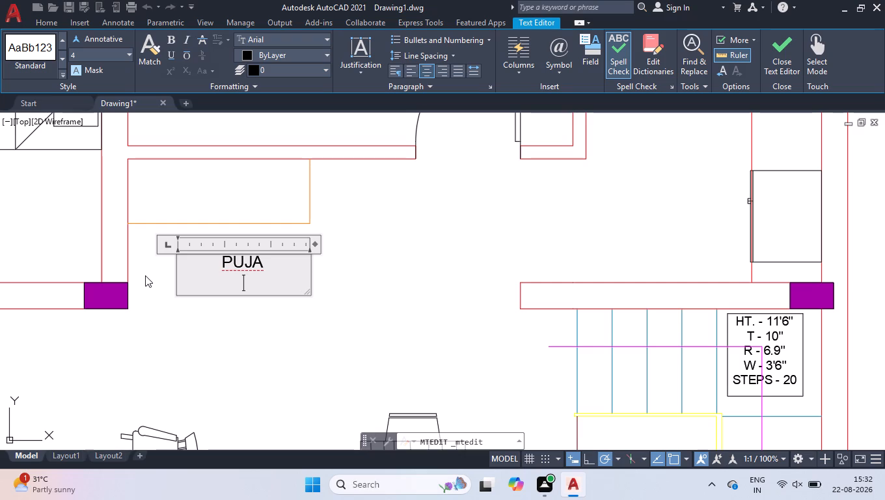
type("5'-9\"X")
type("4'-")
key("3")
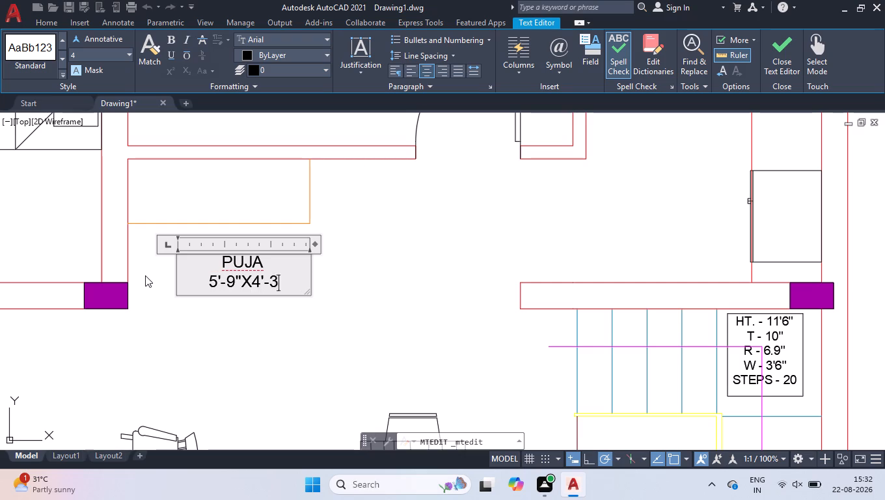
key("BackSpace")
type("3\"")
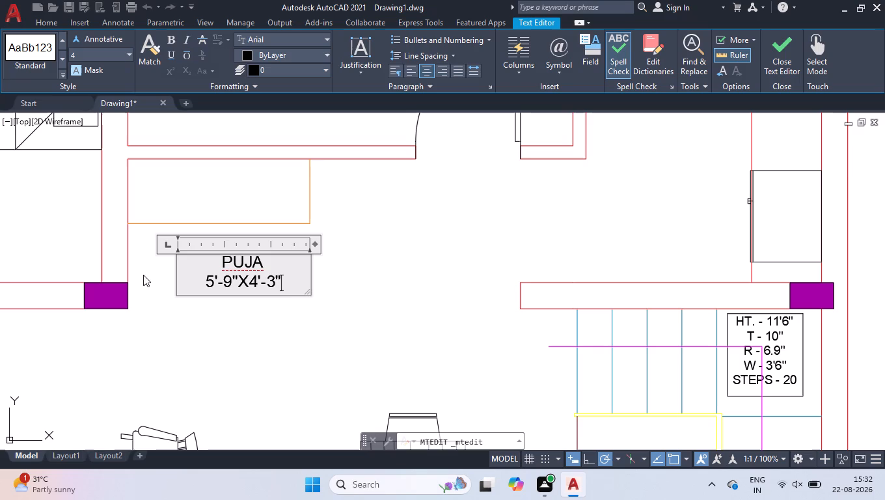
left_click(150, 294)
Move the PUJA label about 10 units up and toward the adjacent wall, just beneath the orange rectangle.
left_click(226, 261)
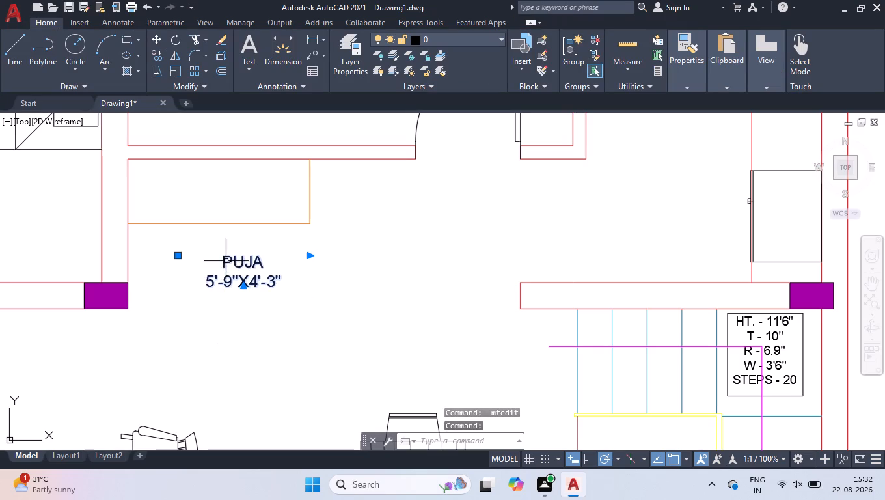
left_click(178, 256)
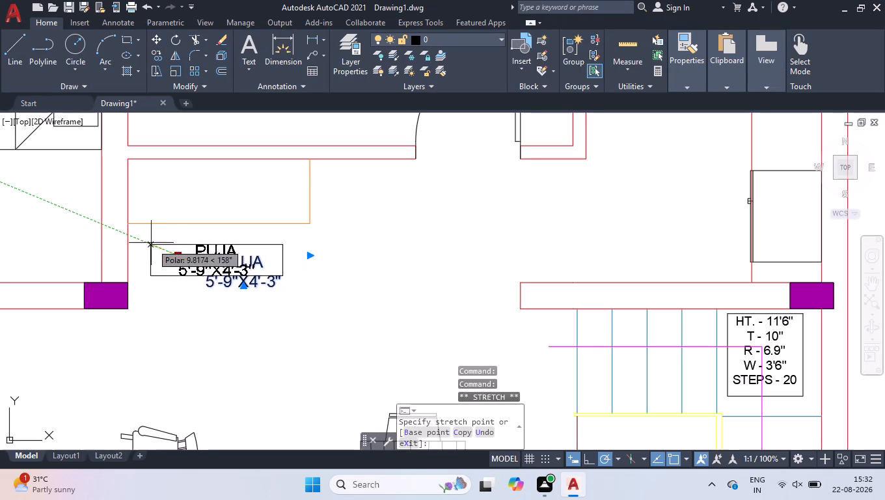
left_click(148, 241)
left_click(334, 316)
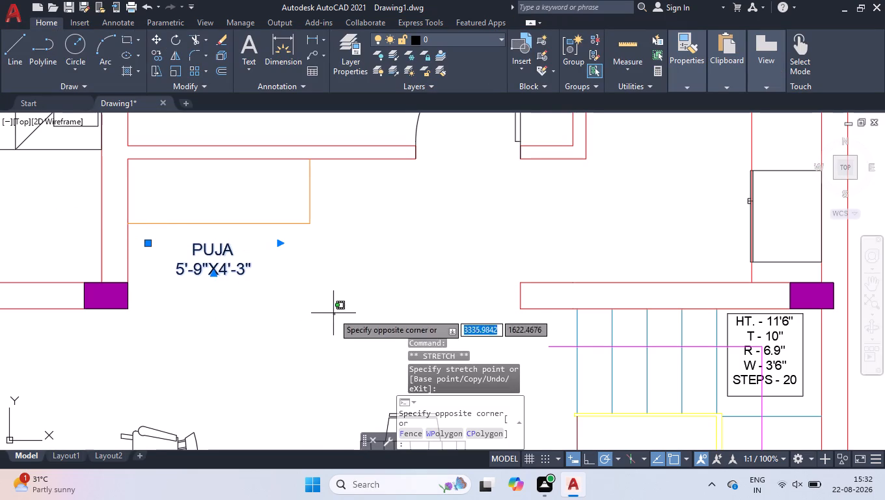
left_click(169, 231)
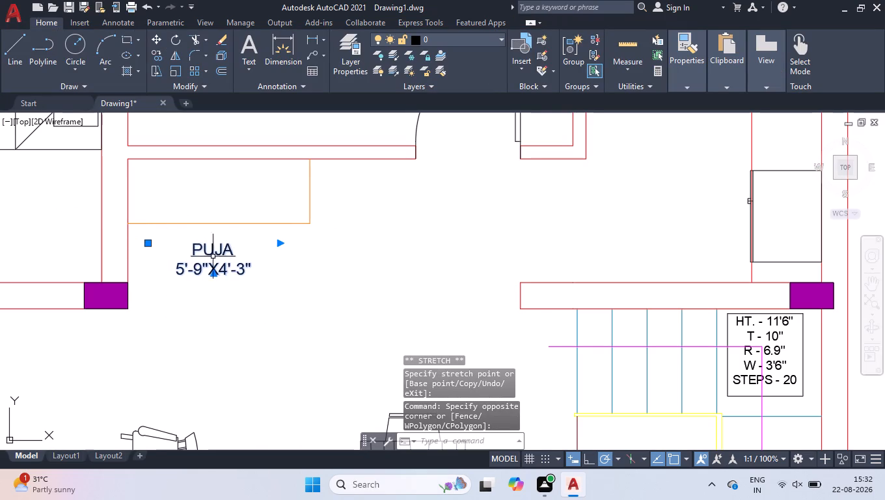
left_click(335, 231, "shift")
left_click(179, 285)
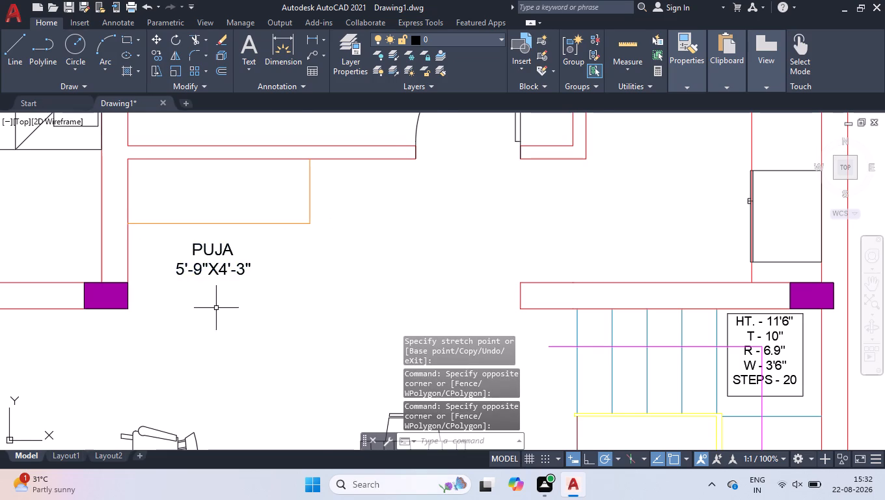
Replace the UPVC WINDOW label above the living room's centre table with two lines: LIVING AREA and 16'-0"X14'-6".
scroll(238, 328, "down", 1)
scroll(314, 323, "down", 2)
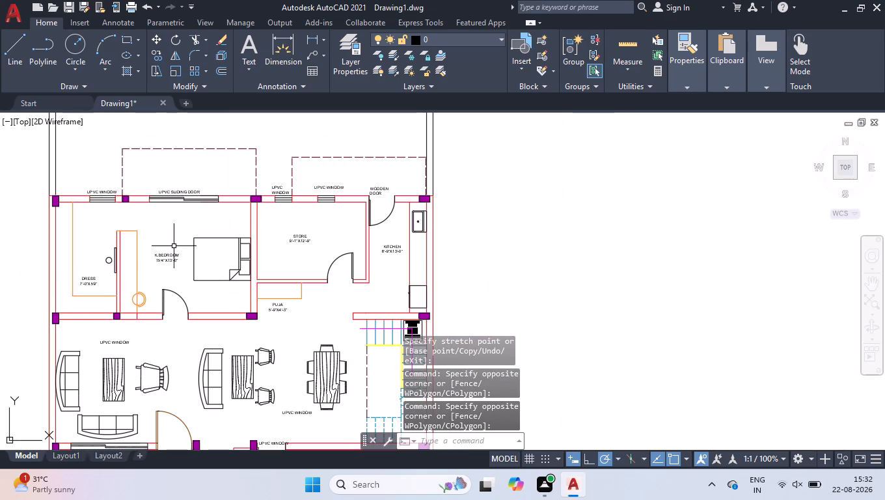
scroll(107, 426, "up", 2)
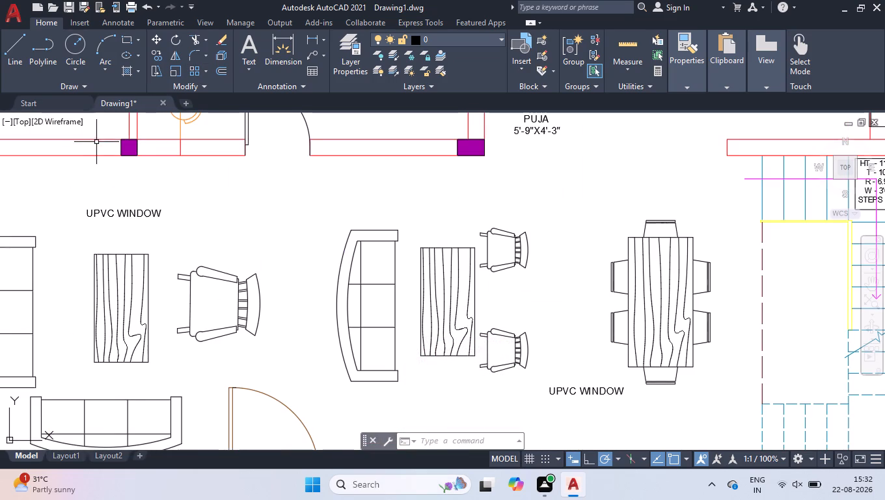
double_click(114, 214)
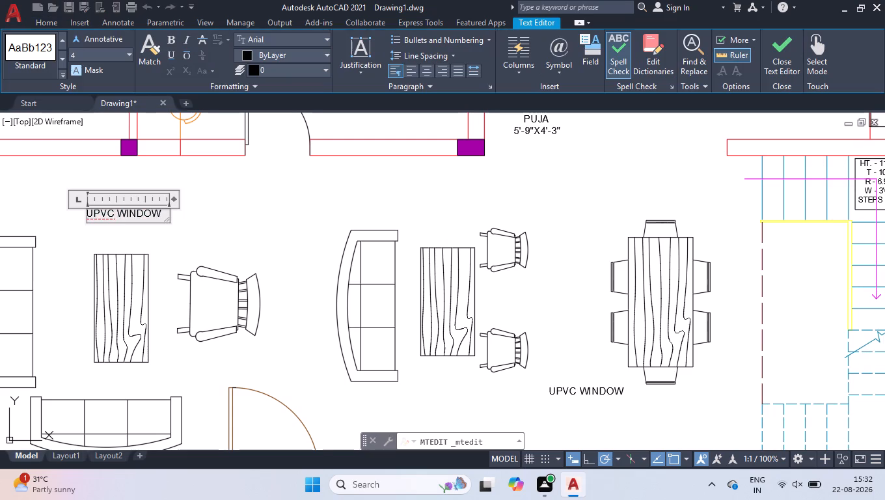
key("ctrl+a")
type("LIVI")
type("NG")
key("space")
type("AREA")
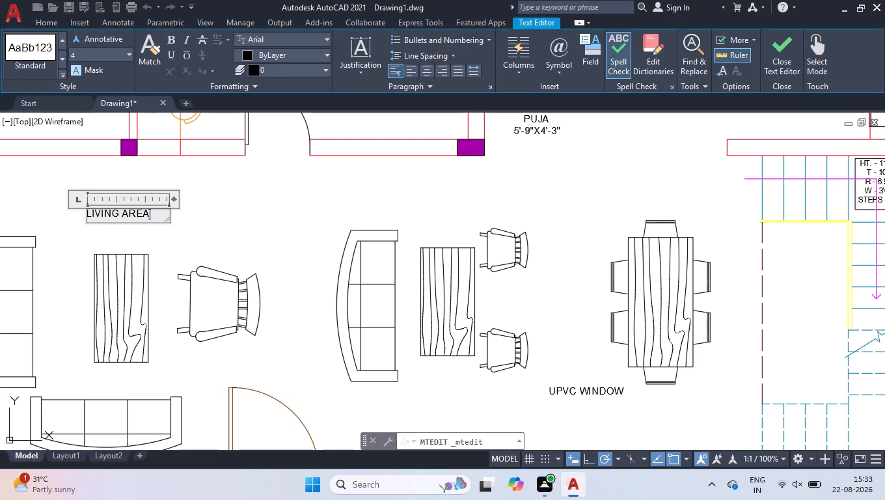
key("Return")
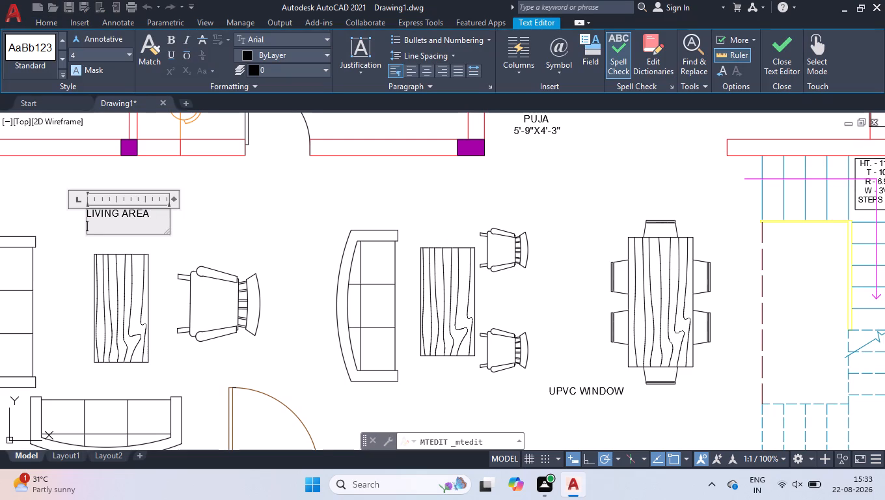
type("16")
type("'-0\"X")
type("14'-")
type("6\"")
left_click(266, 229)
Replace the UPVC WINDOW label beside the dining table with two lines: LOBBY and 20'-0"X14'-6".
scroll(269, 204, "down", 1)
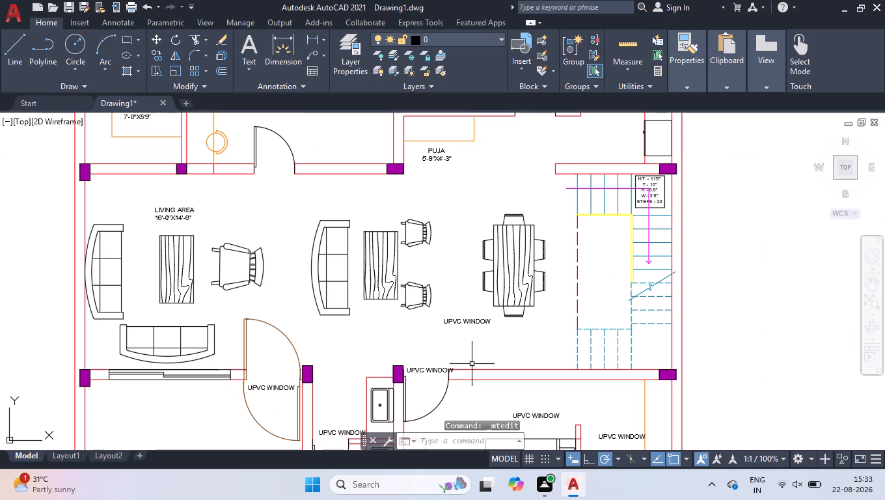
double_click(470, 320)
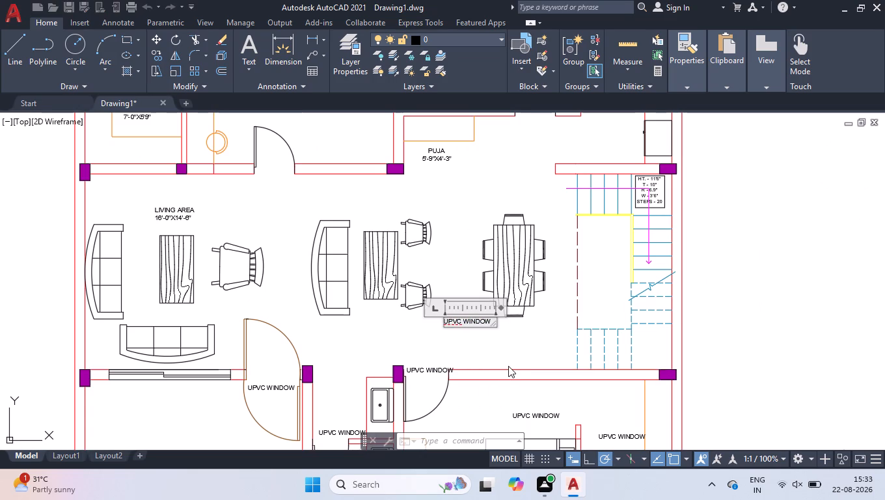
key("ctrl+a")
type("LOBBY")
key("space")
key("BackSpace")
key("Return")
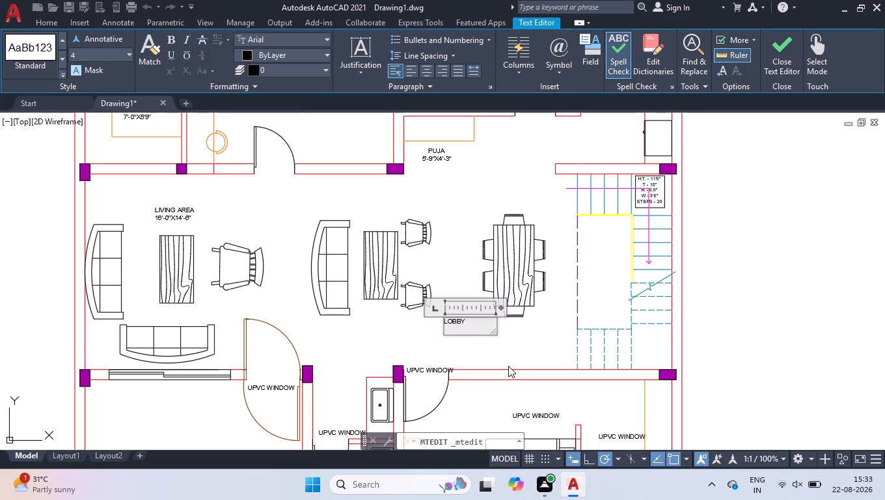
type("20'-0\"X")
type("14'-6\"")
left_click(458, 243)
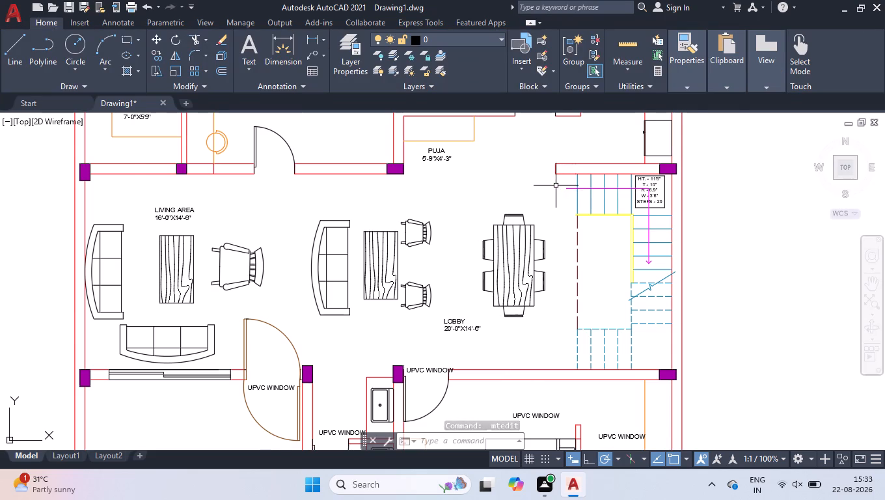
Add a multiline text reading UP with height 5 near the start of the stair's direction line.
scroll(556, 186, "up", 3)
left_click(249, 45)
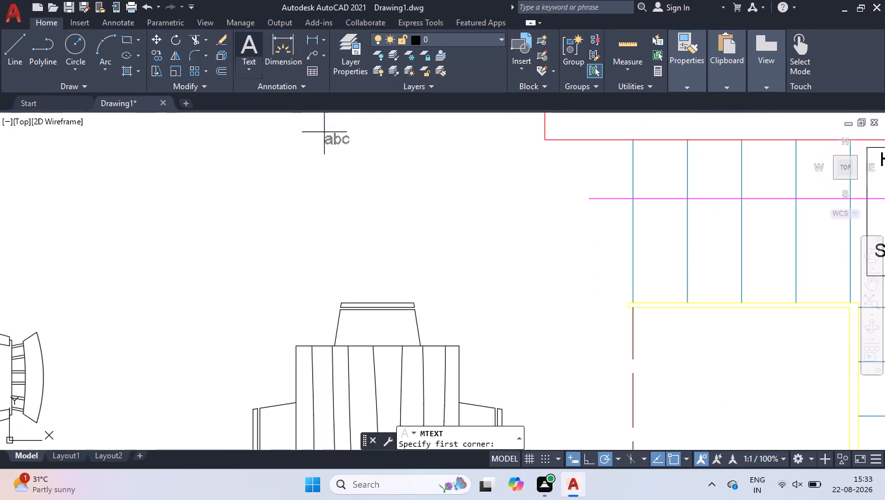
left_click(450, 184)
left_click(597, 232)
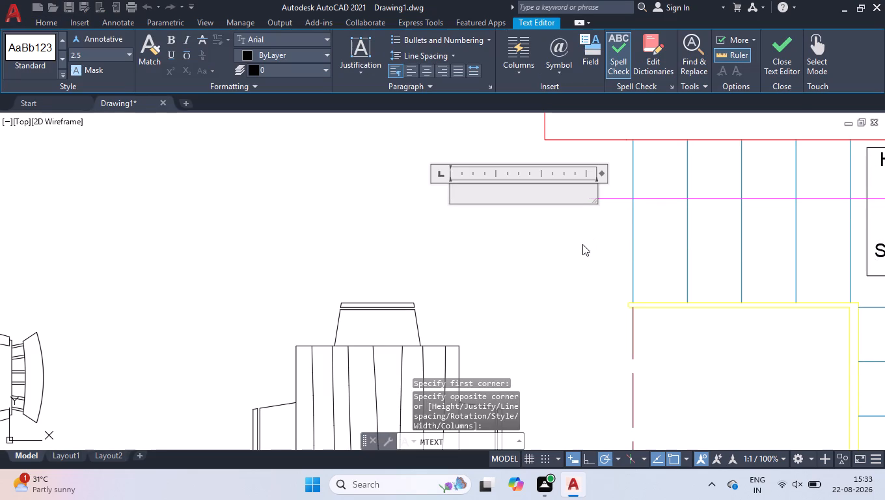
left_click_drag(99, 57, 48, 62)
left_click_drag(48, 62, 16, 63)
key("5")
key("Return")
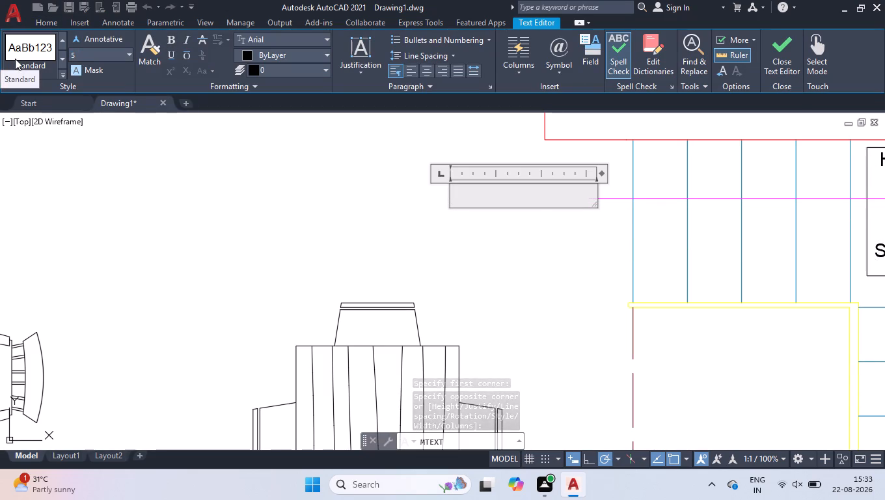
type("UP")
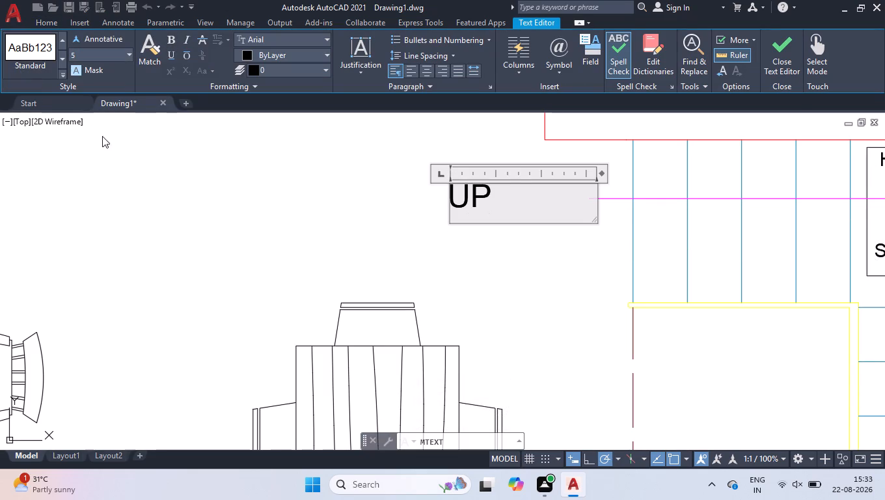
left_click(303, 203)
Move the UP label about 18 units horizontally, closer to the start of the stair's direction line.
left_click(488, 186)
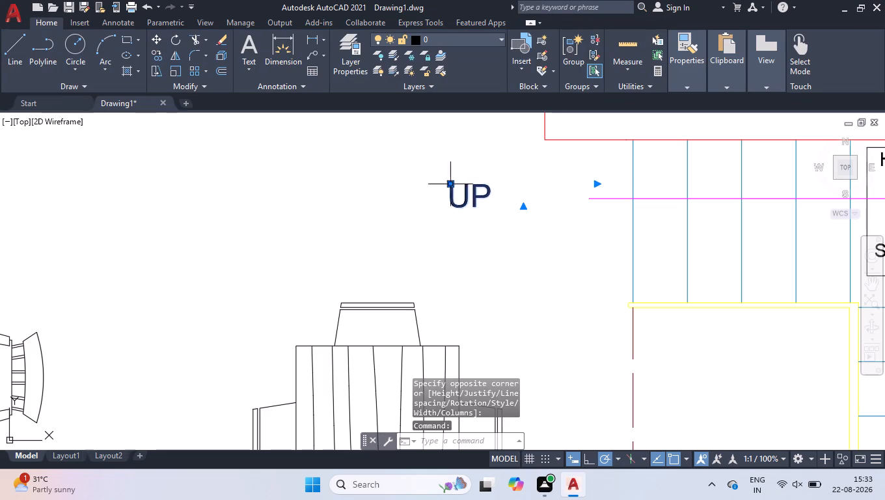
left_click(448, 183)
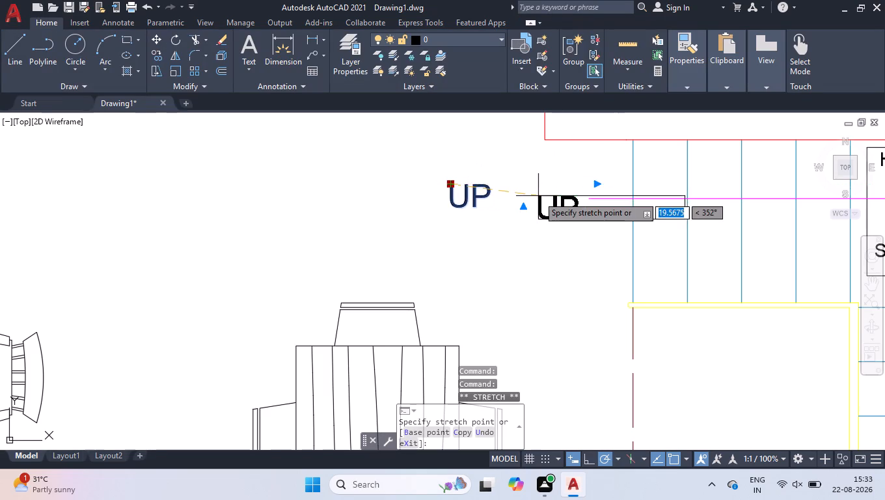
left_click(532, 188)
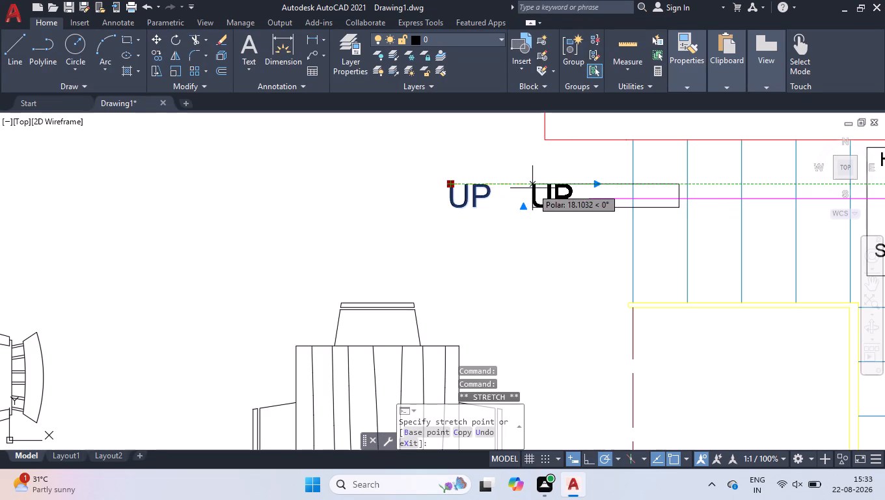
Replace the UPVC WINDOW label at the entrance double door with centred text on two lines: WOODEN and DOOR.
left_click(606, 175, "shift")
left_click(497, 227, "shift")
scroll(504, 223, "down", 2)
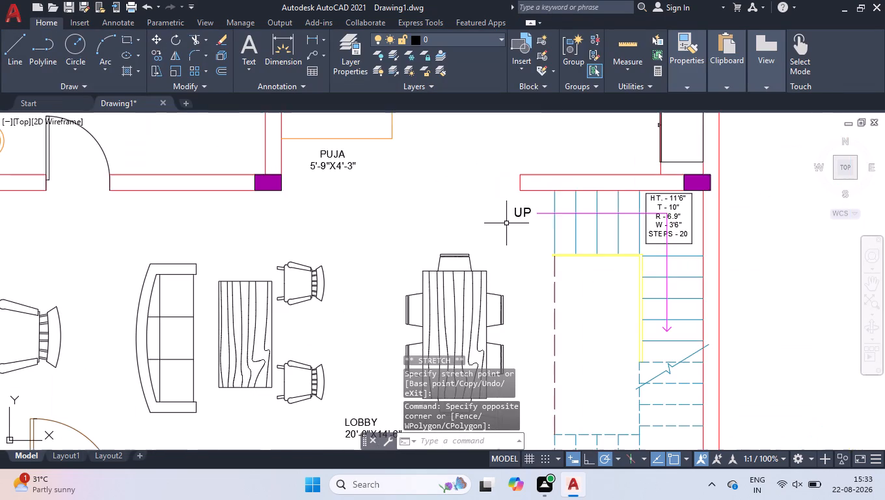
scroll(574, 197, "down", 1)
scroll(701, 180, "down", 1)
scroll(513, 229, "down", 1)
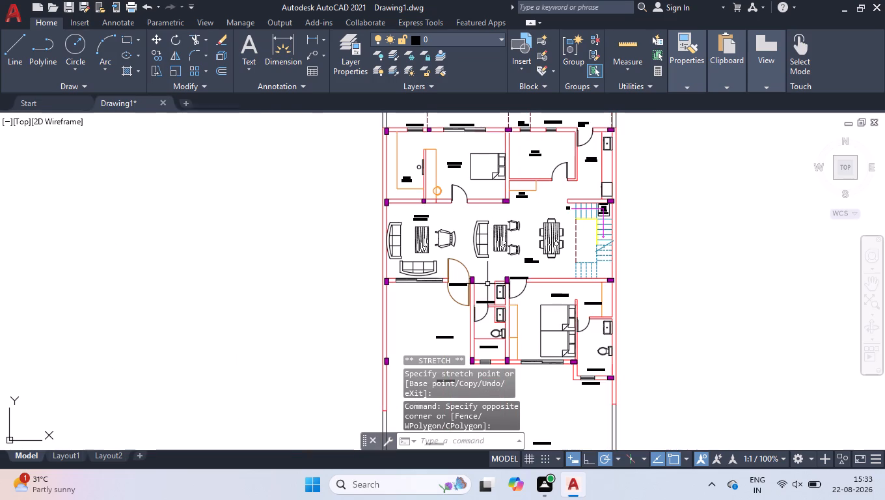
scroll(467, 304, "up", 3)
scroll(399, 207, "up", 1)
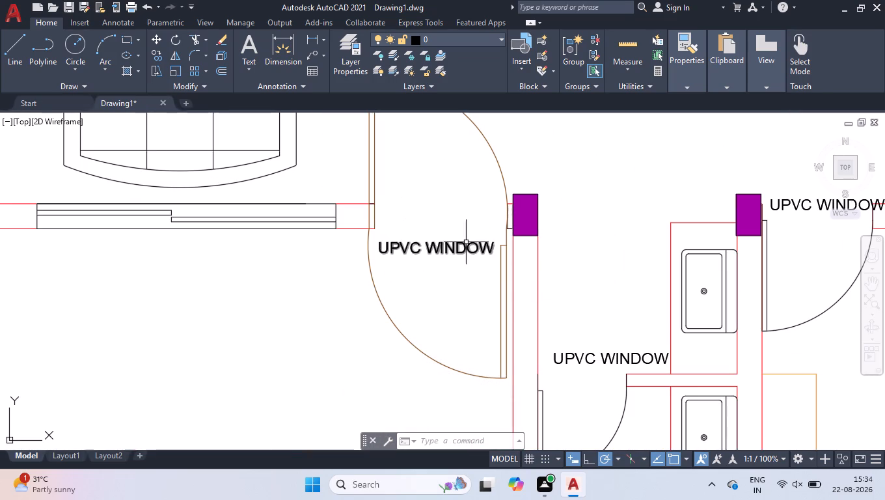
double_click(433, 243)
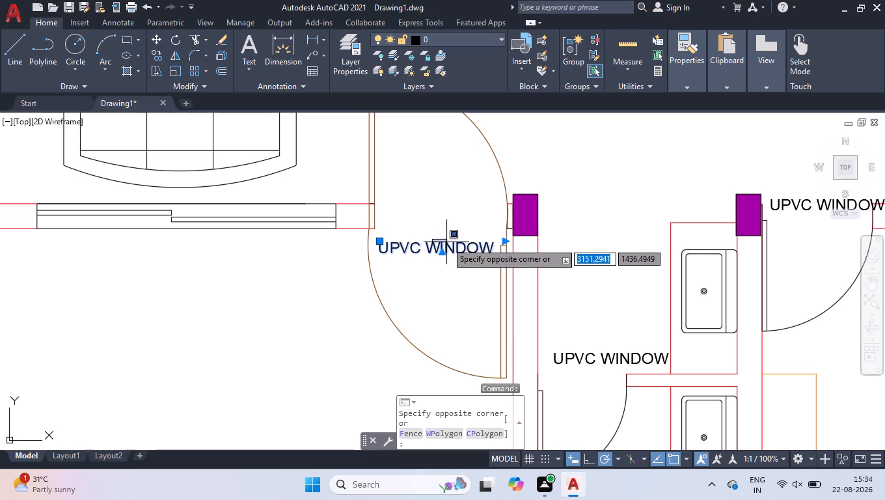
left_click(439, 245)
double_click(431, 245)
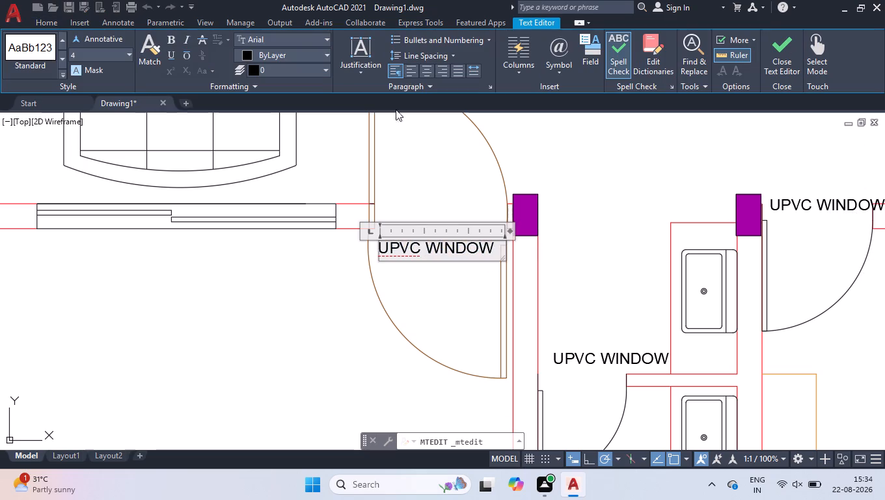
left_click_drag(495, 252, 282, 262)
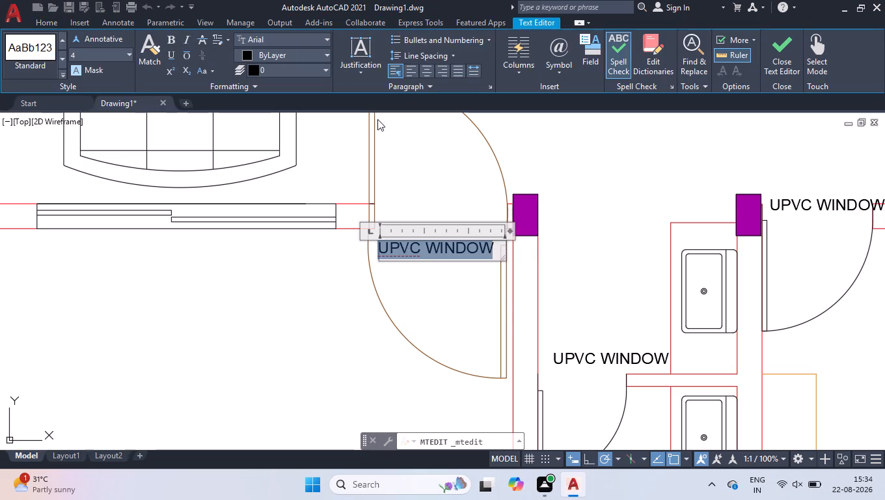
left_click(420, 70)
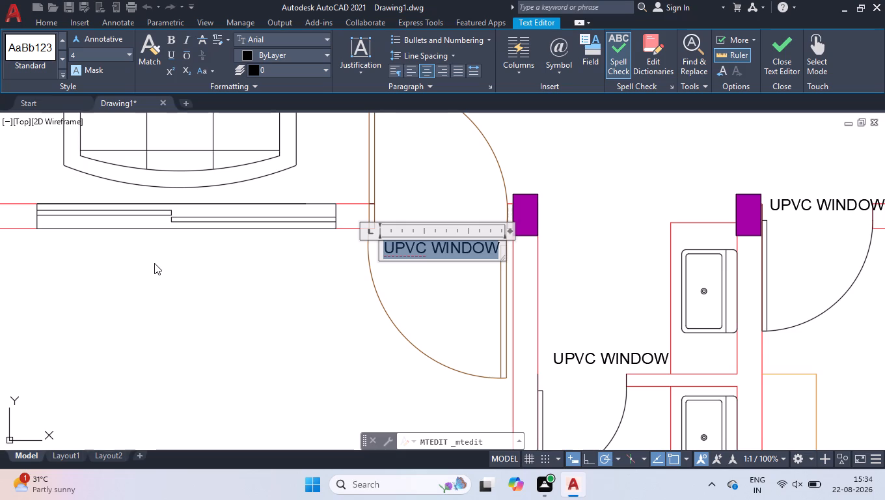
type("WOODEN")
key("space")
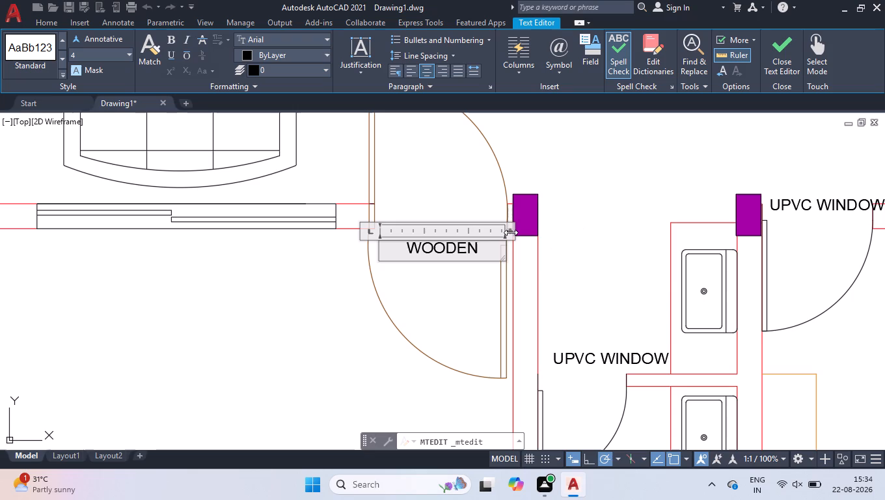
key("Return")
type("DOOR")
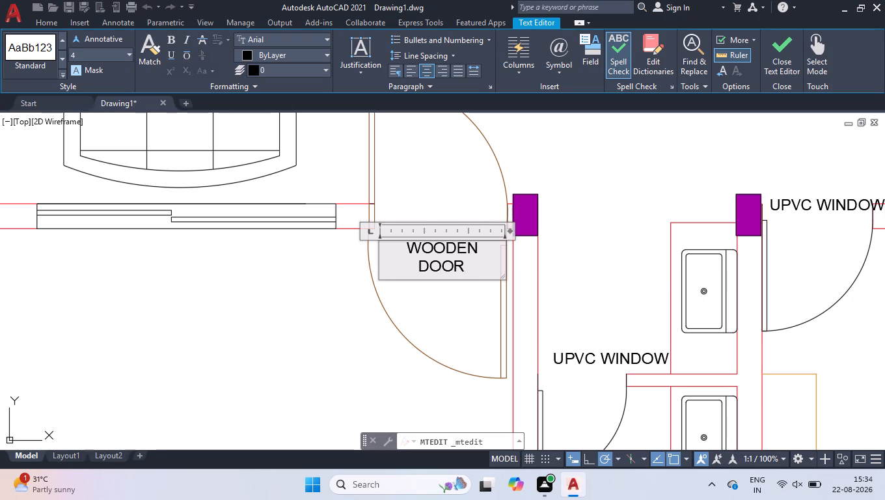
Add three more lines below WOODEN DOOR in the entrance label: 4' WIDE ENTRY, WOODEN and JALI.
key("Return")
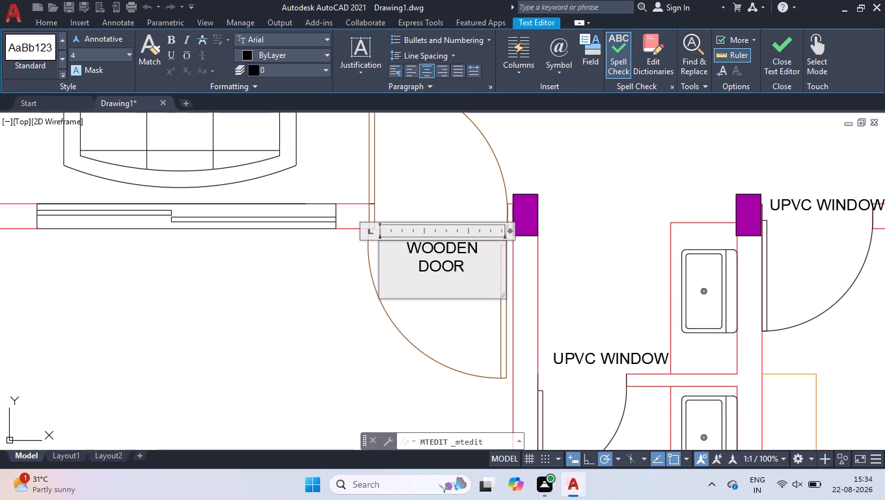
type("4' WIDE ENTRU")
key("BackSpace")
key("y")
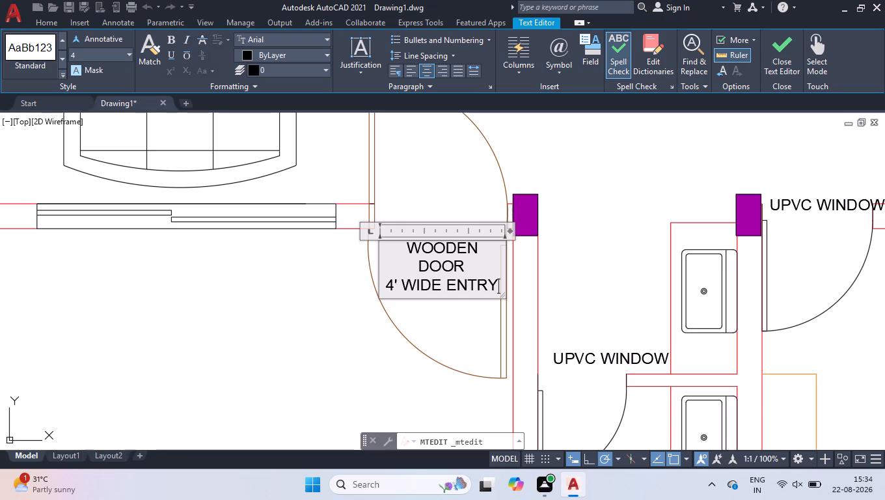
key("Return")
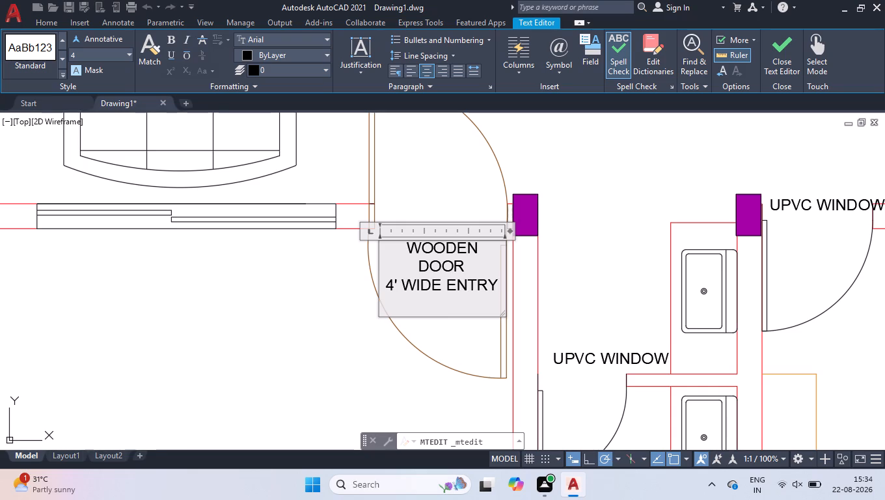
type("WOODEN K")
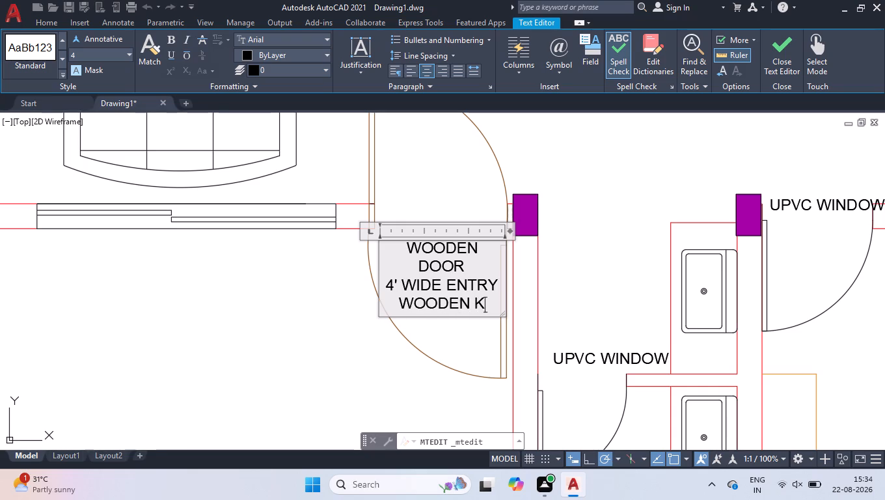
key("BackSpace")
type("JALI")
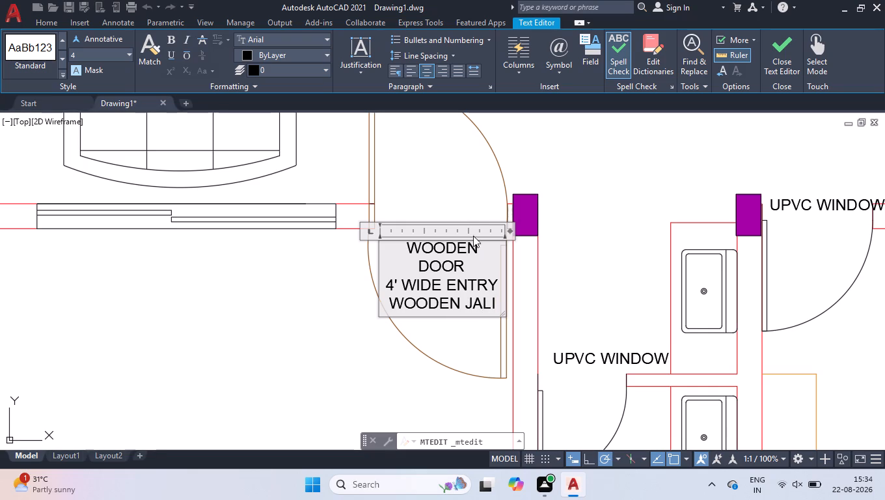
key("BackSpace")
key("BackSpace")
key("BackSpace")
key("BackSpace")
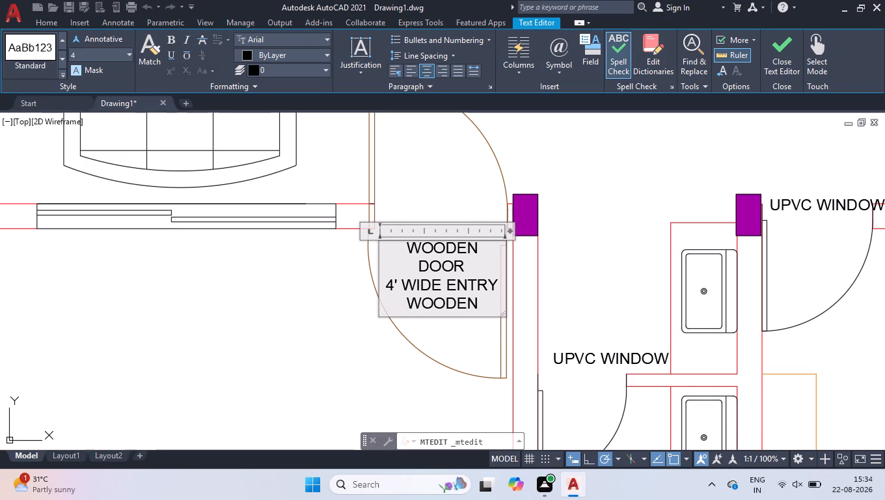
key("Return")
type("JALI")
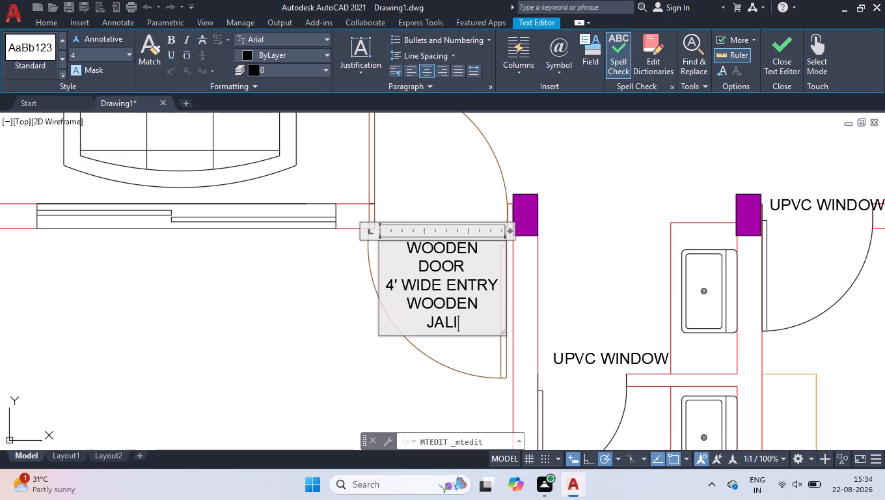
key("Return")
key("BackSpace")
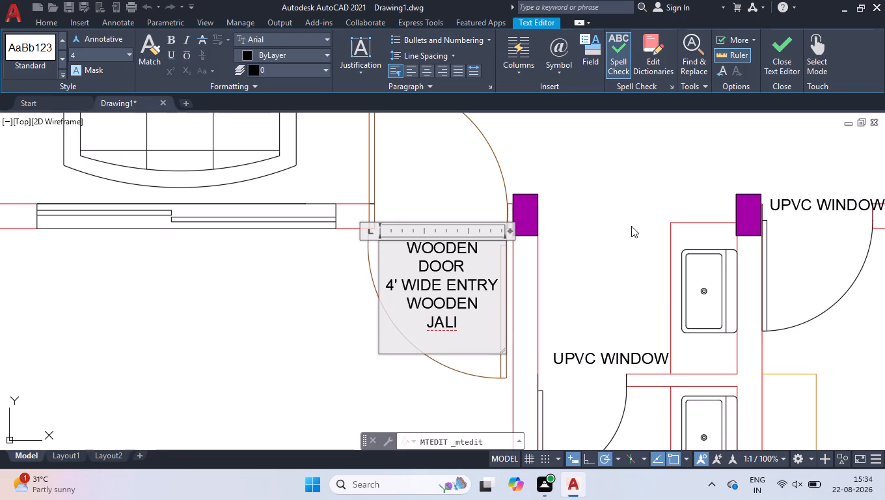
left_click(596, 199)
Move the entrance door label straight up so it spans both door swings.
left_click(431, 290)
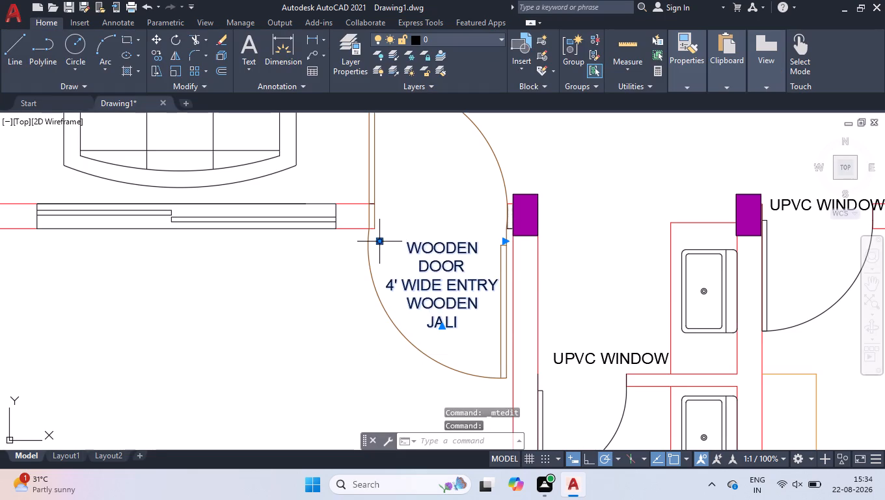
left_click(379, 238)
left_click(384, 189)
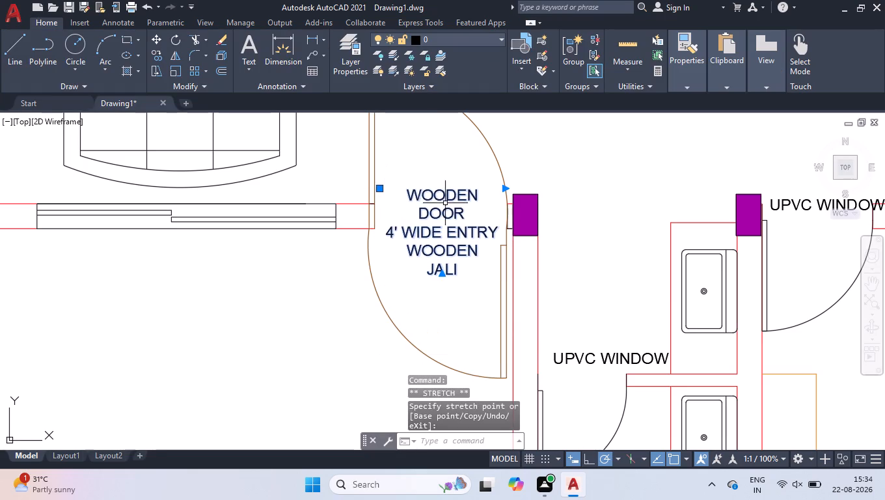
Insert a blank line before and after 4' WIDE ENTRY in the entrance door label.
double_click(444, 208)
left_click(468, 215)
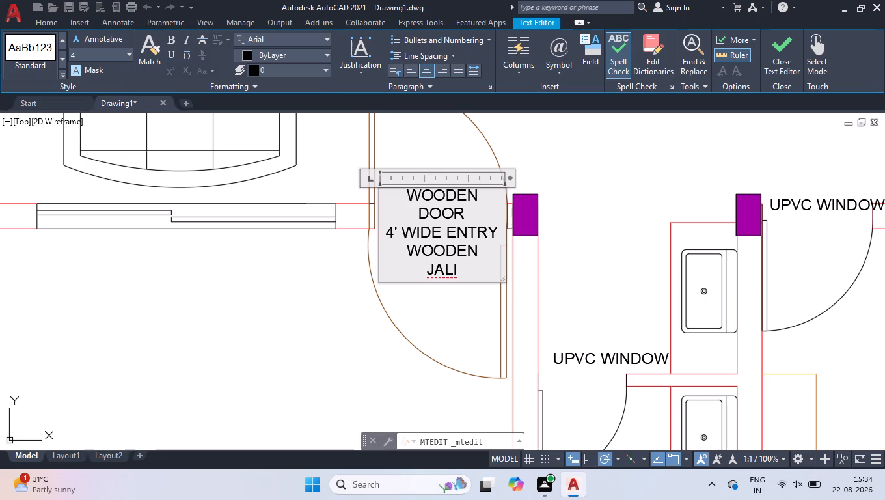
key("Return")
left_click(500, 247)
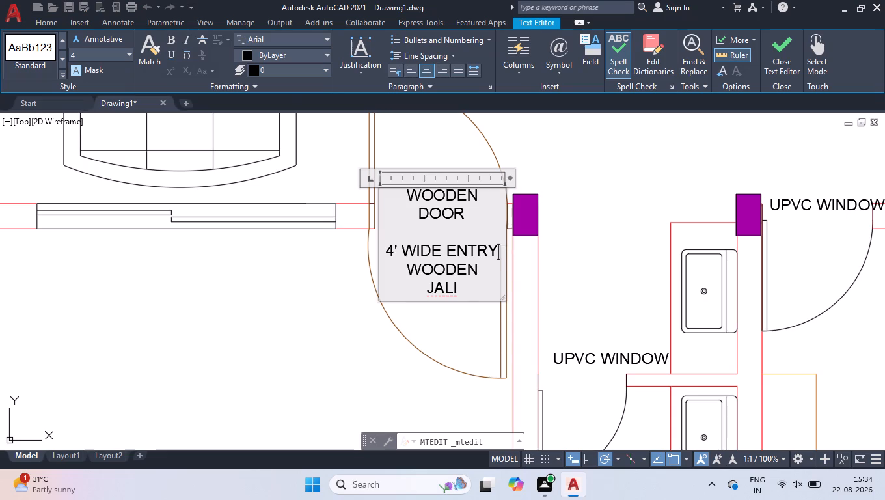
key("Return")
left_click(619, 166)
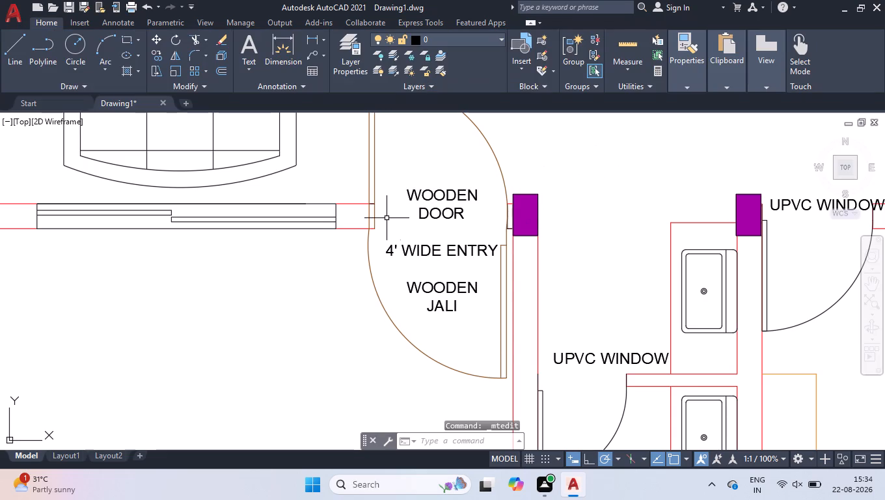
Reposition the entrance door label so 4' WIDE ENTRY sits within the wall opening between the two door swings.
left_click(422, 202)
left_click(409, 191)
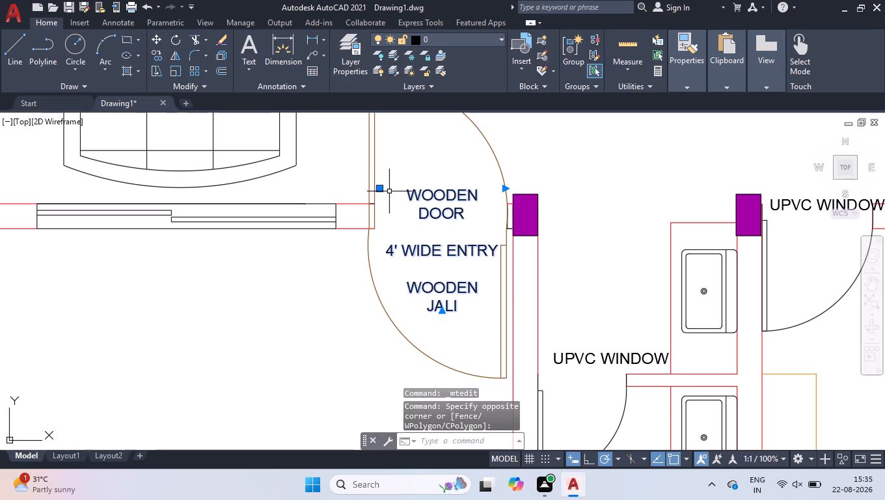
left_click(382, 187)
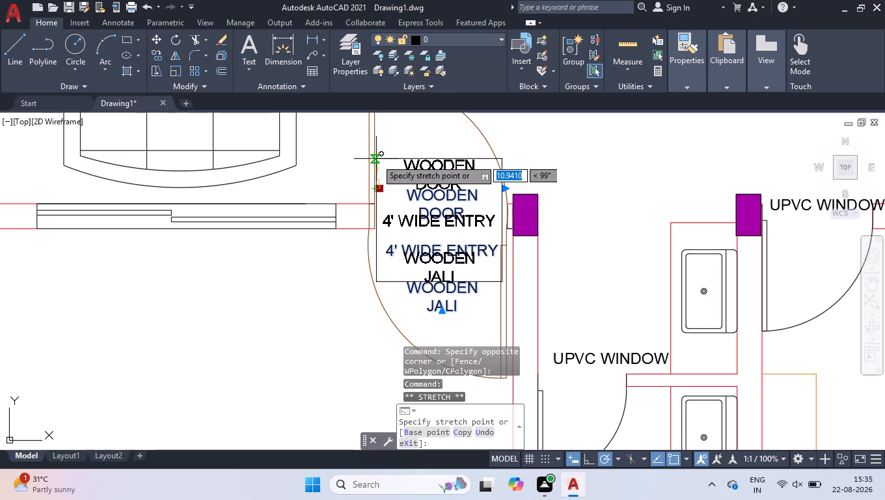
left_click(375, 158)
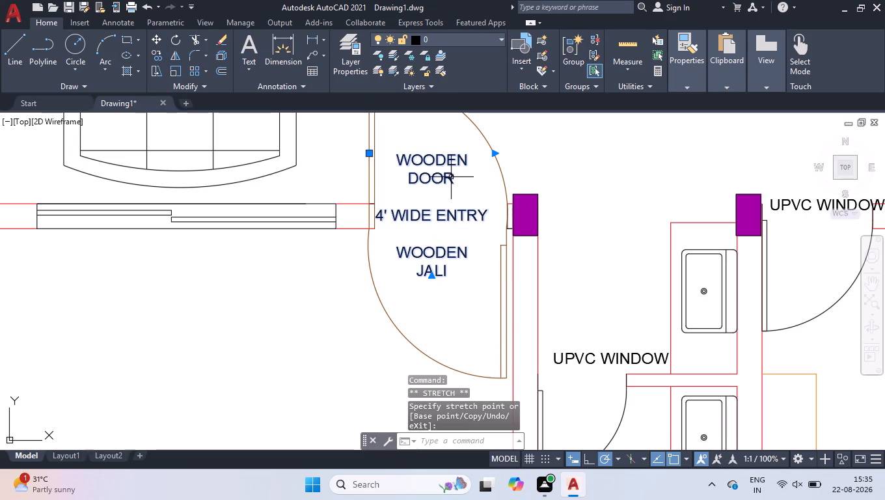
scroll(374, 141, "up", 1)
left_click(362, 160)
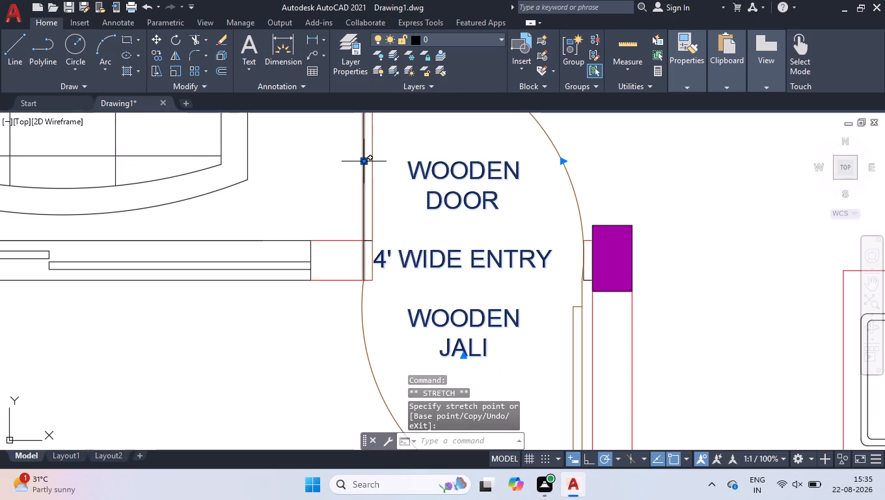
left_click(377, 160)
left_click(479, 152, "shift")
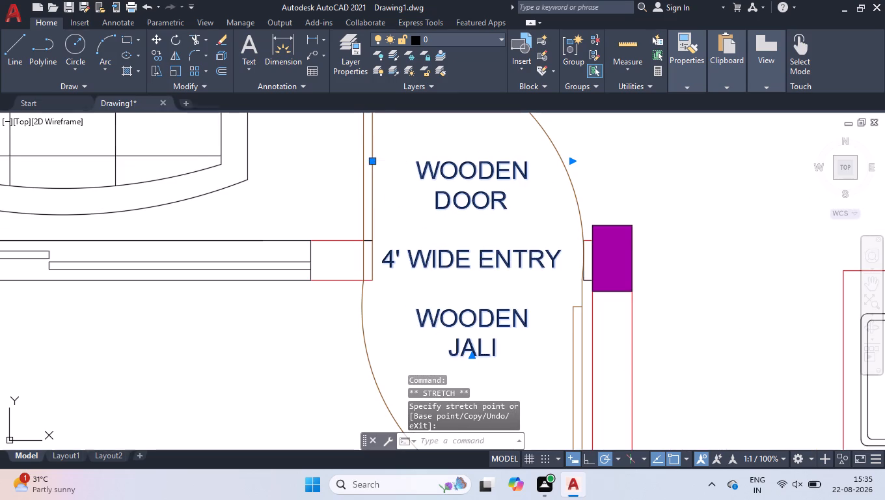
left_click(437, 215, "shift")
Replace the UPVC WINDOW label above the toilet door with WOODEN DOOR and narrow its text box to wrap onto two lines.
scroll(450, 222, "down", 1)
scroll(637, 205, "down", 2)
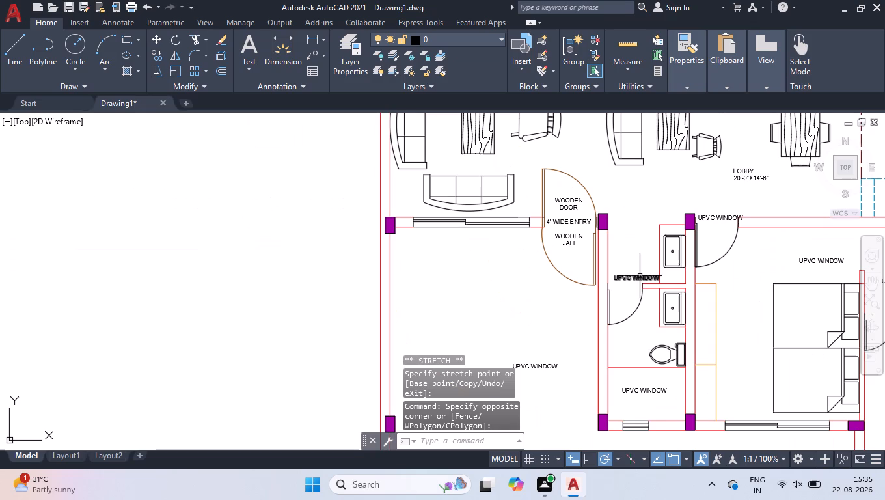
scroll(668, 297, "up", 3)
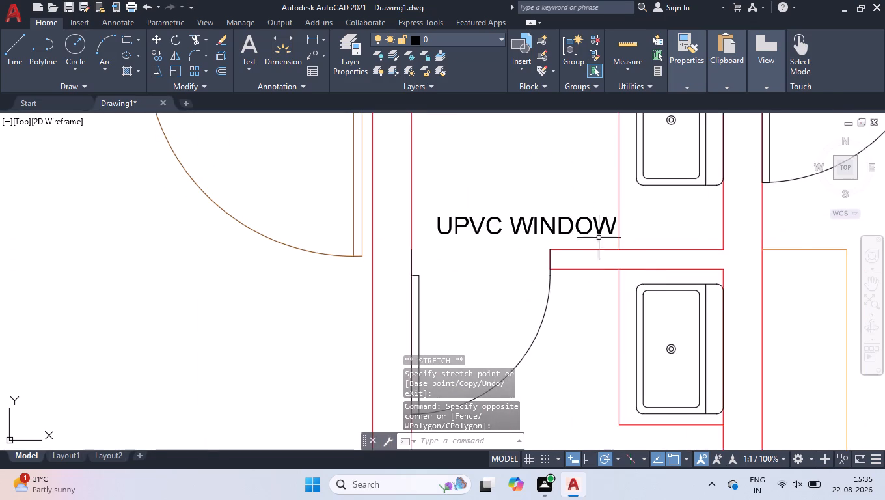
double_click(587, 225)
left_click(580, 221)
double_click(579, 221)
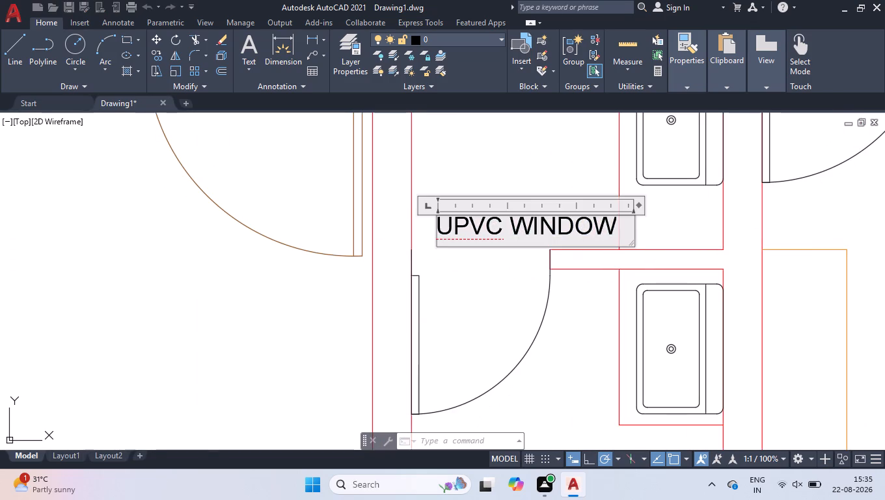
key("ctrl+a")
type("WOODEN DOOR")
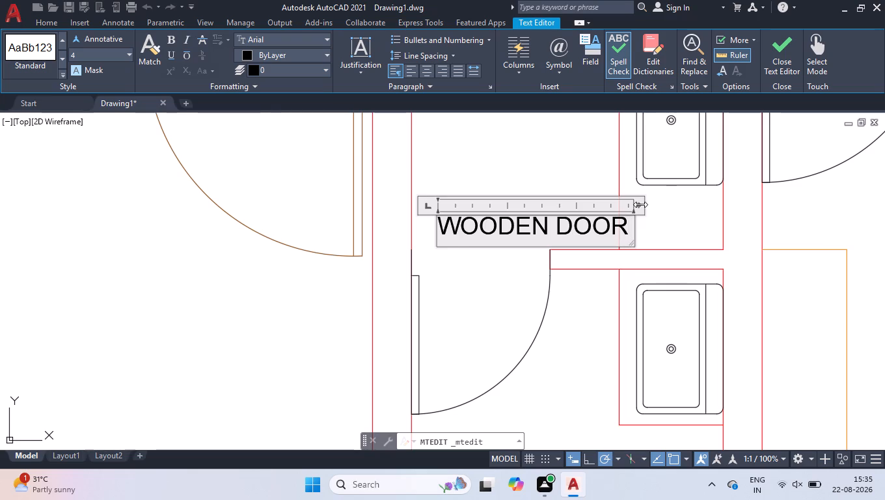
left_click_drag(640, 204, 615, 208)
left_click(537, 154)
Replace the UPVC WINDOW label at the master bedroom door with WOODEN DOOR and narrow its text box to wrap onto two lines.
scroll(577, 179, "down", 1)
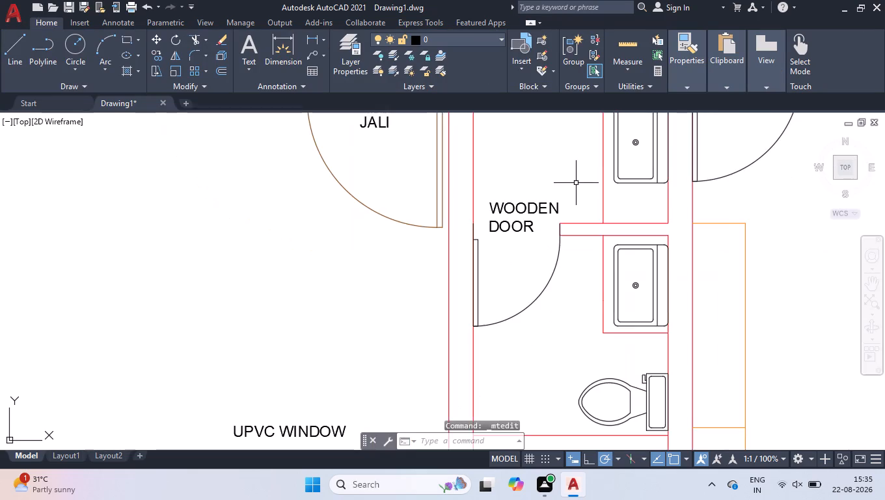
scroll(574, 183, "down", 2)
scroll(660, 116, "up", 2)
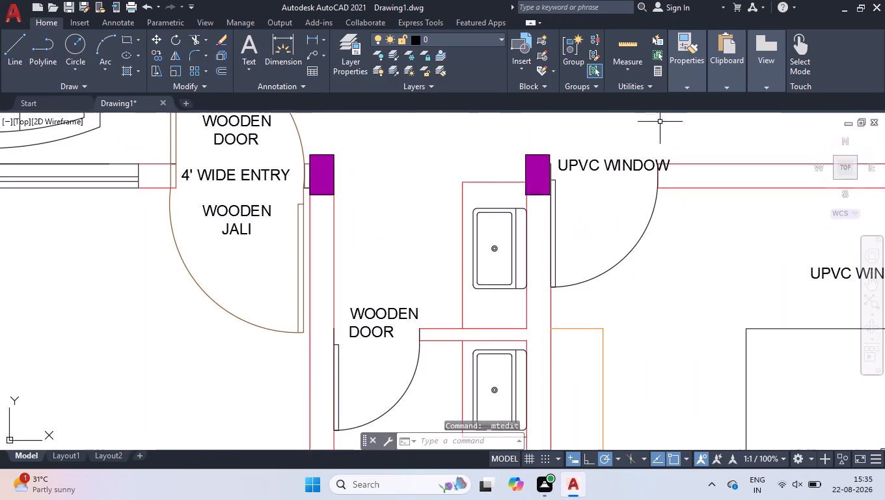
scroll(658, 136, "up", 1)
double_click(646, 177)
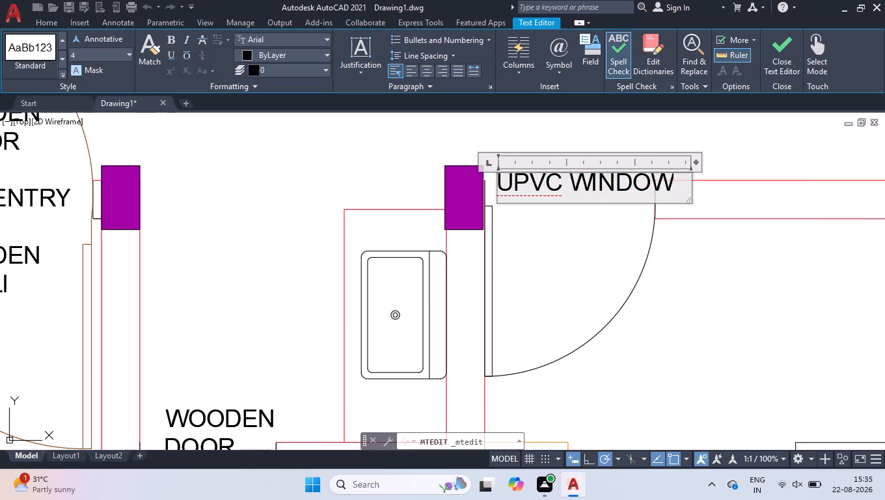
key("ctrl+a")
type("WOODEN DOOR")
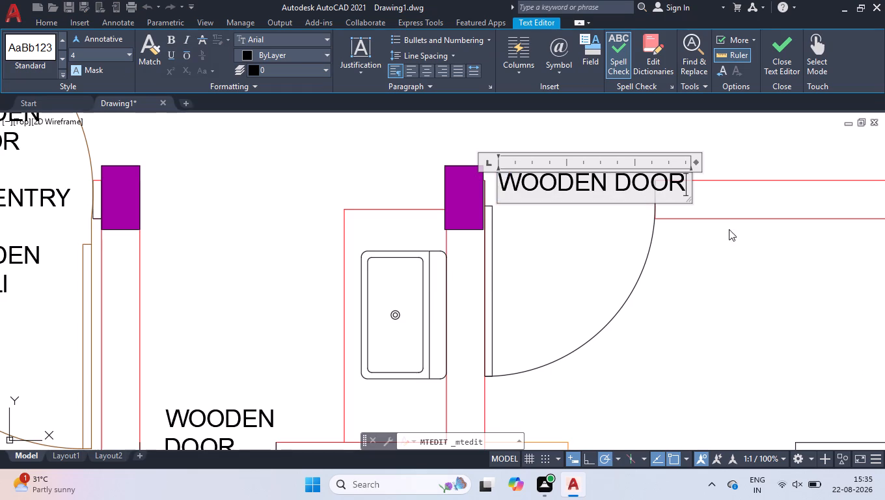
left_click_drag(696, 162, 654, 160)
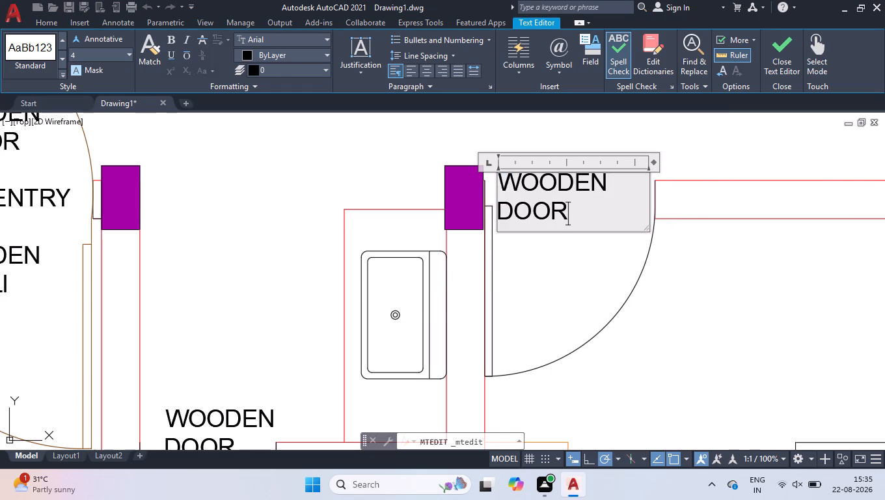
left_click(709, 152)
Replace the UPVC WINDOW label in the toilet beside the car parking area with TOILET and 6'-0"X10'-3" on a second line.
scroll(678, 223, "down", 4)
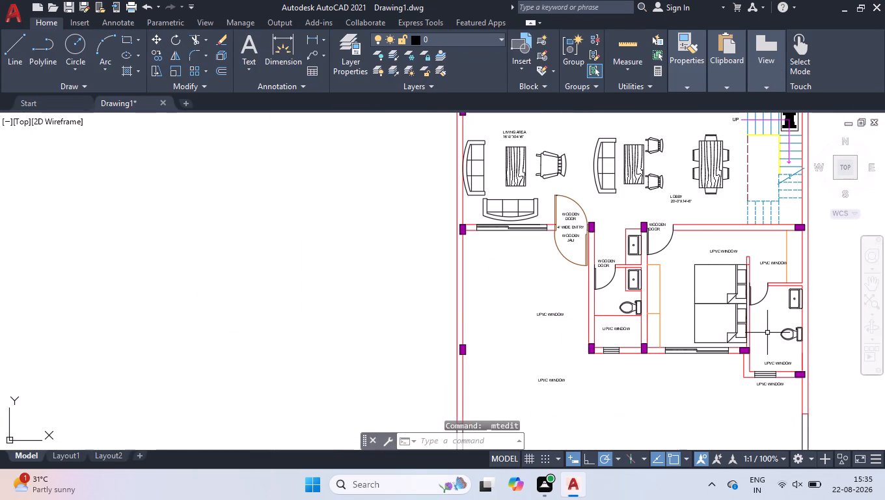
scroll(627, 329, "up", 2)
double_click(623, 332)
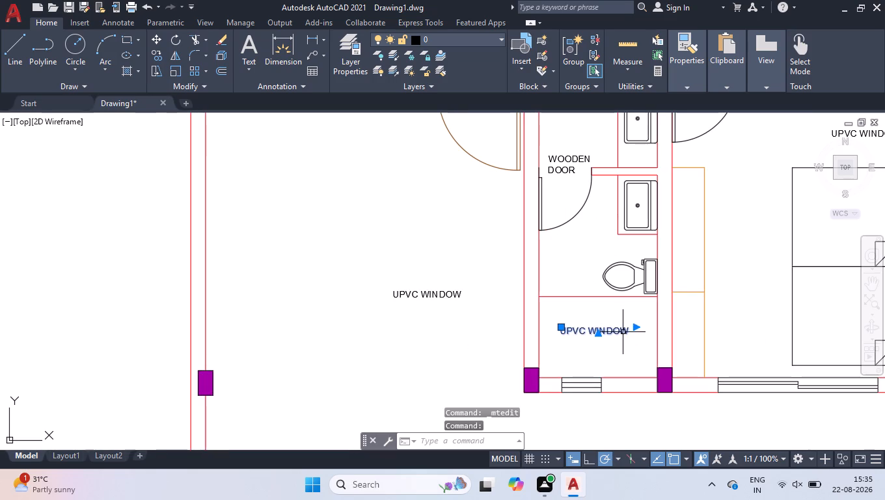
key("ctrl+a")
type("TOILET")
key("space")
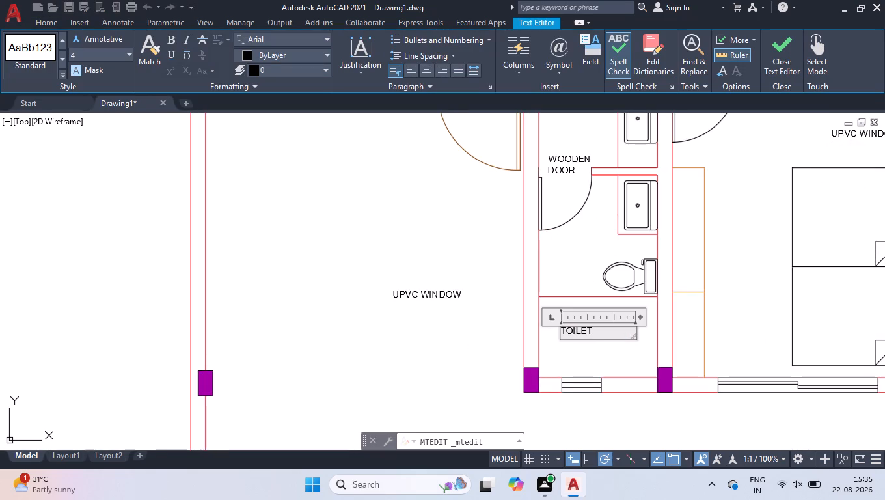
key("BackSpace")
key("Return")
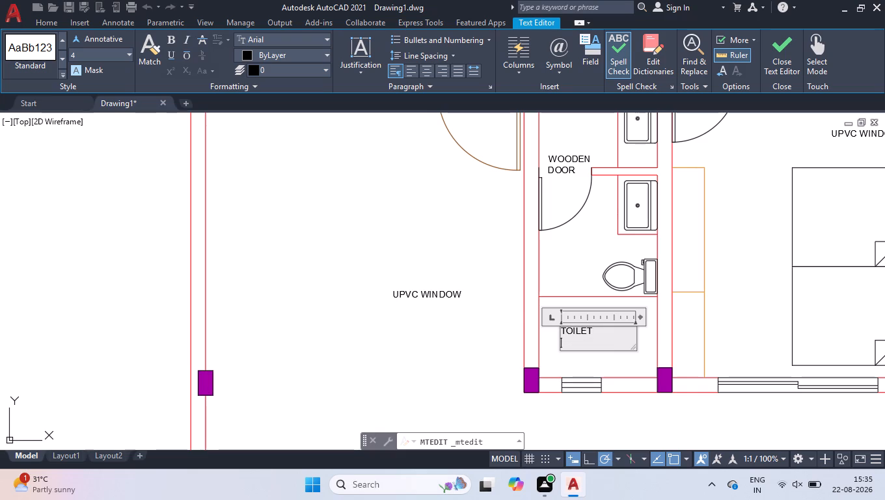
type("6'-0\"X")
type("10'")
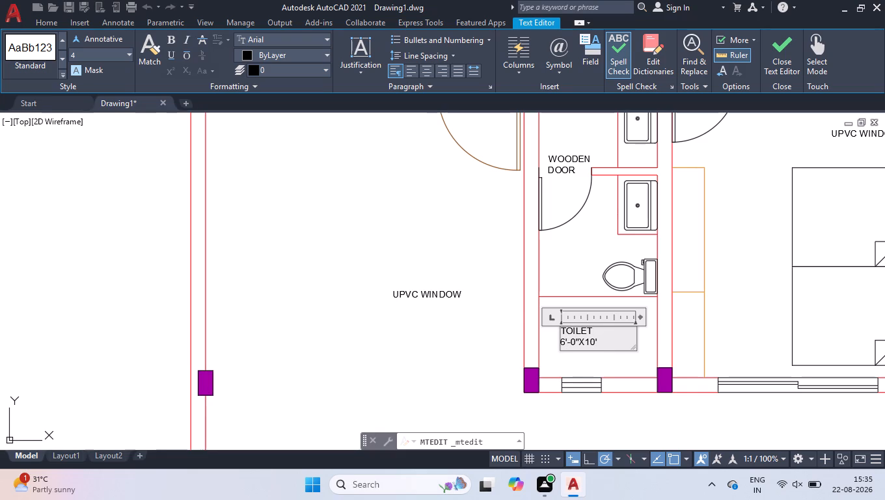
key("3")
key("BackSpace")
type("-3\"")
left_click(410, 367)
Replace the UPVC WINDOW label in the open area beside that toilet, below the entrance door, with CAR PARKING.
double_click(451, 293)
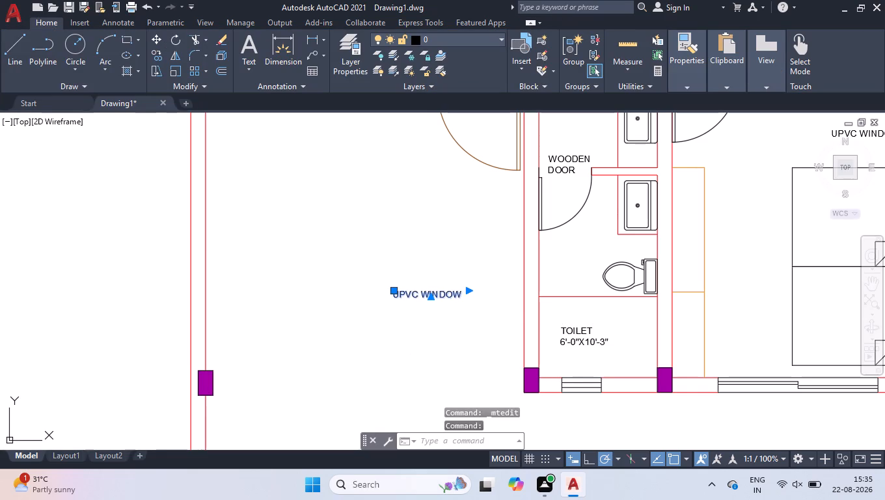
key("ctrl+a")
type("CAR PARK")
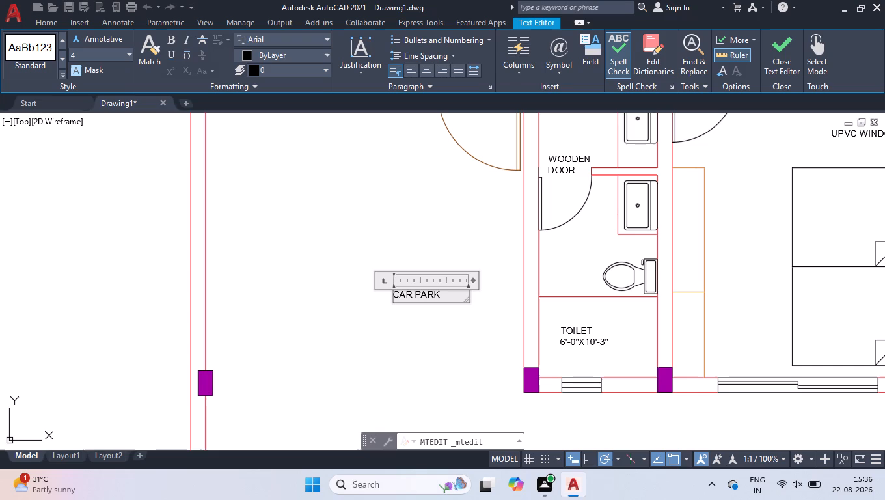
type("ING")
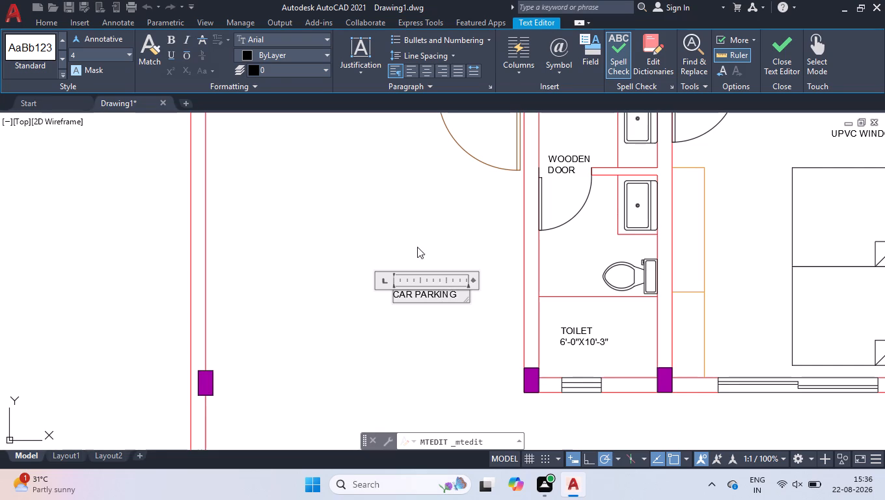
left_click(415, 240)
Replace the UPVC WINDOW label above the double bed with M.BEDROOM and 12'-9"X15'-0" on a second line.
scroll(375, 275, "down", 3)
scroll(457, 246, "up", 2)
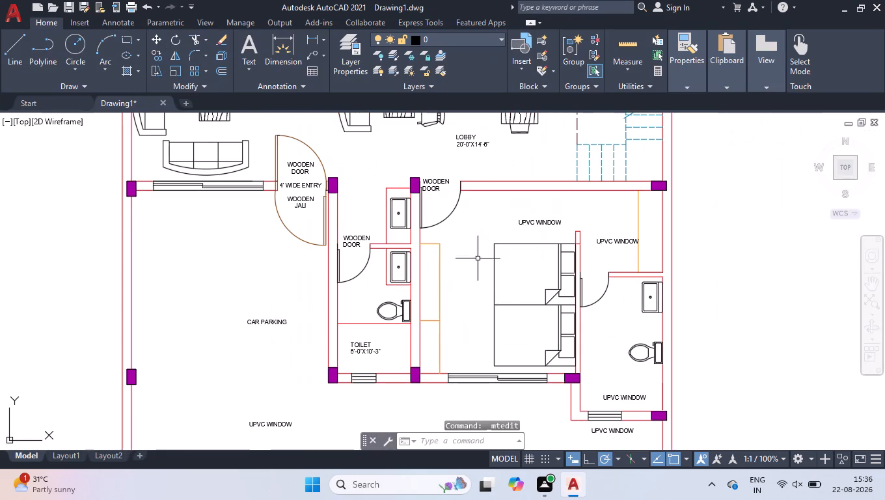
scroll(545, 222, "up", 2)
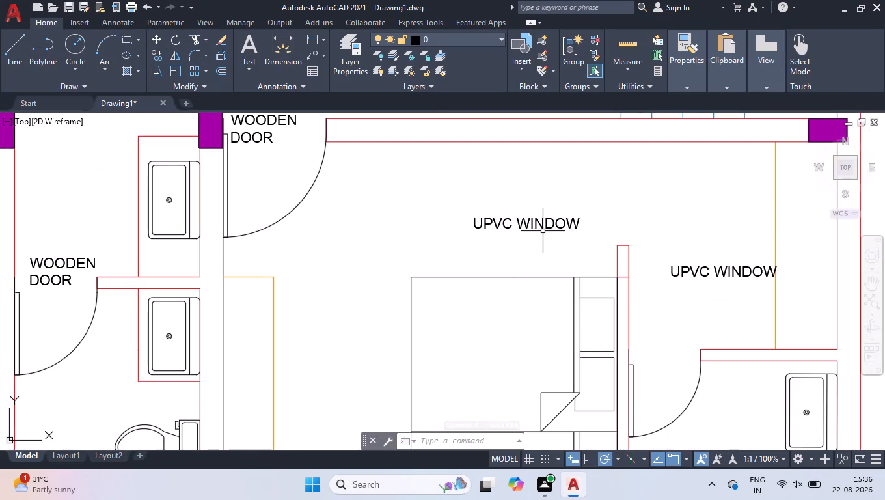
double_click(553, 222)
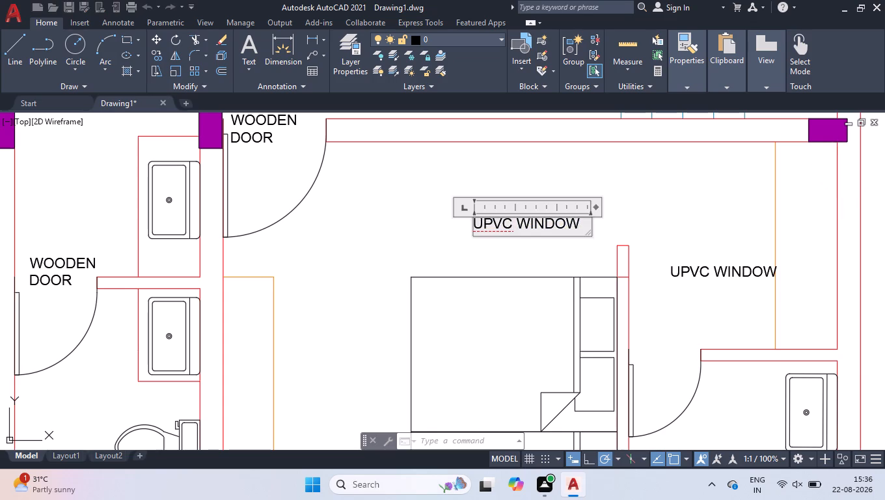
key("ctrl+a")
type("M.BEDROOM")
key("Return")
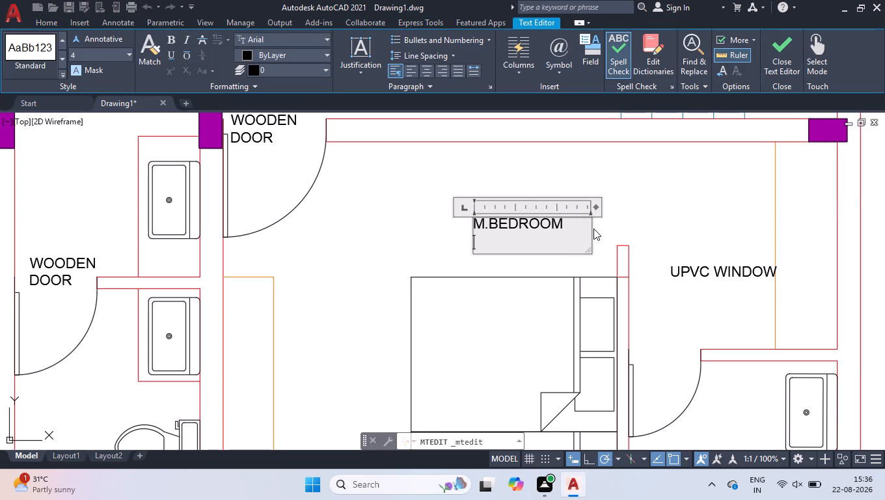
type("12'-9\"X")
type("15")
type("'-0\"")
left_click(650, 216)
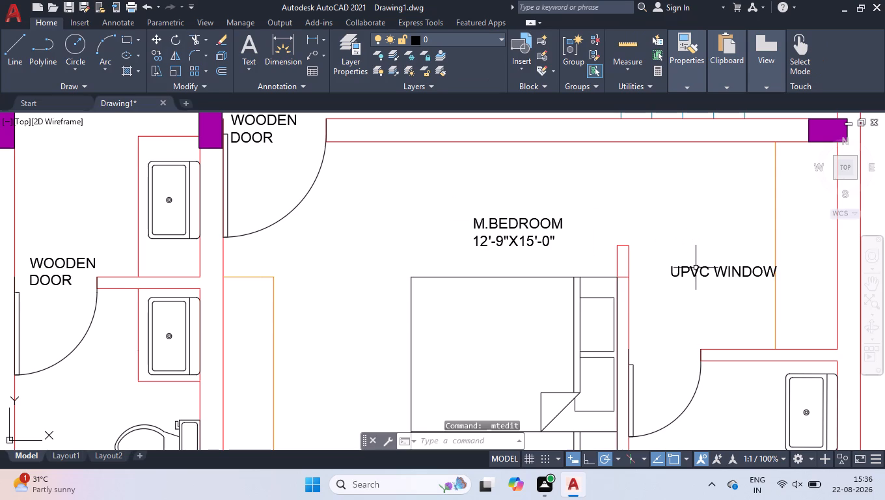
Replace the UPVC WINDOW label in the dressing area beside the master bedroom with DRESS and 6'-9"X7'-1" on a second line.
double_click(696, 268)
key("ctrl+a")
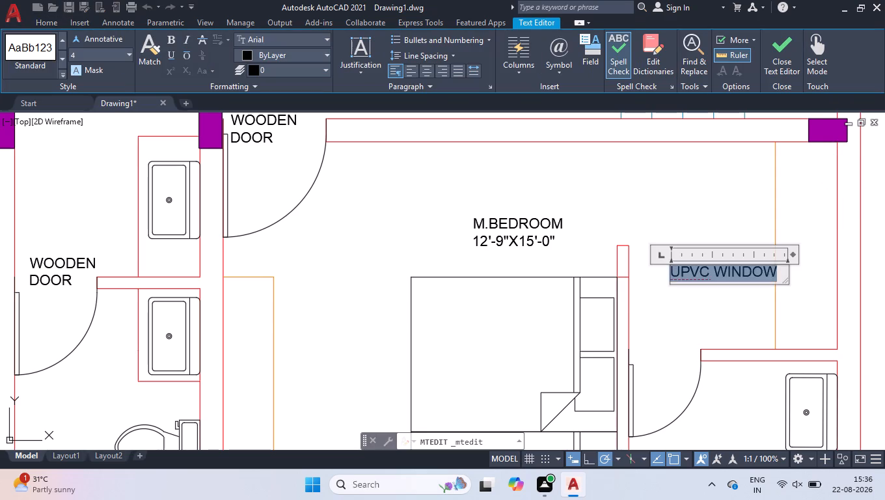
type("DRESS")
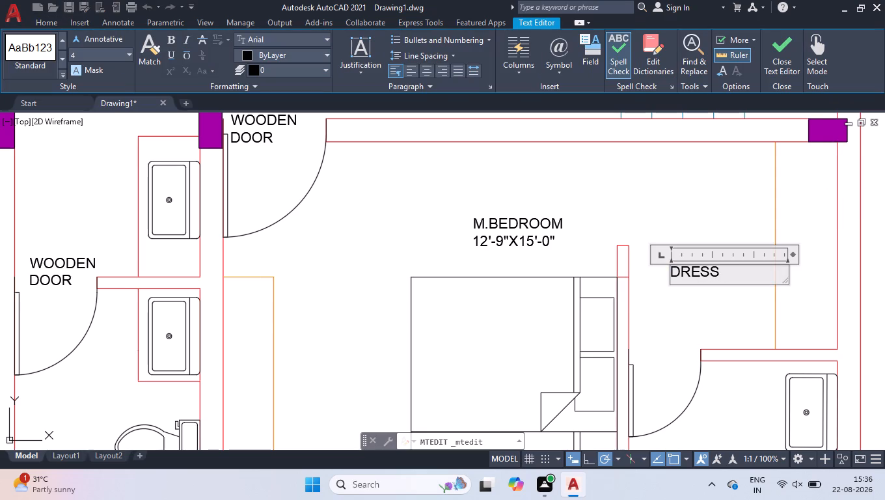
key("Return")
type("6'-9\"X")
key("6")
key("BackSpace")
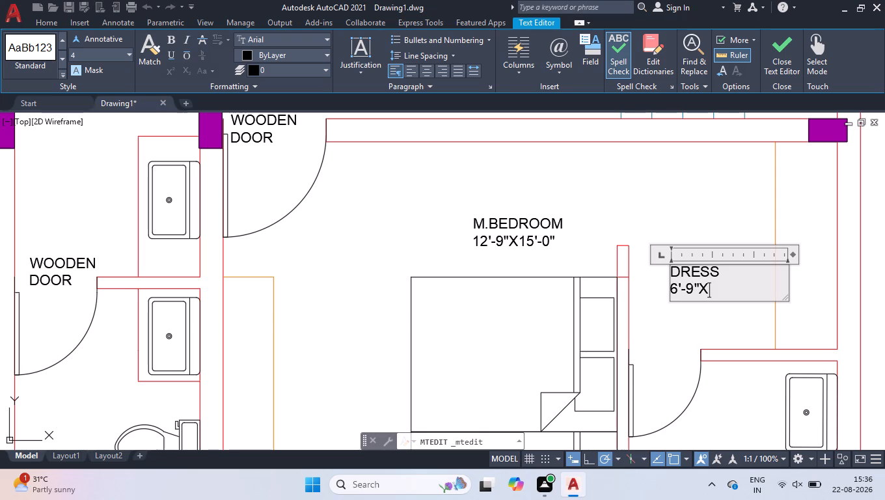
type("7'-1\"")
left_click(532, 157)
Replace the UPVC WINDOW label inside the master bedroom's attached bathroom with TOILET and 6'-9"X11'-0" on a second line.
scroll(724, 272, "down", 2)
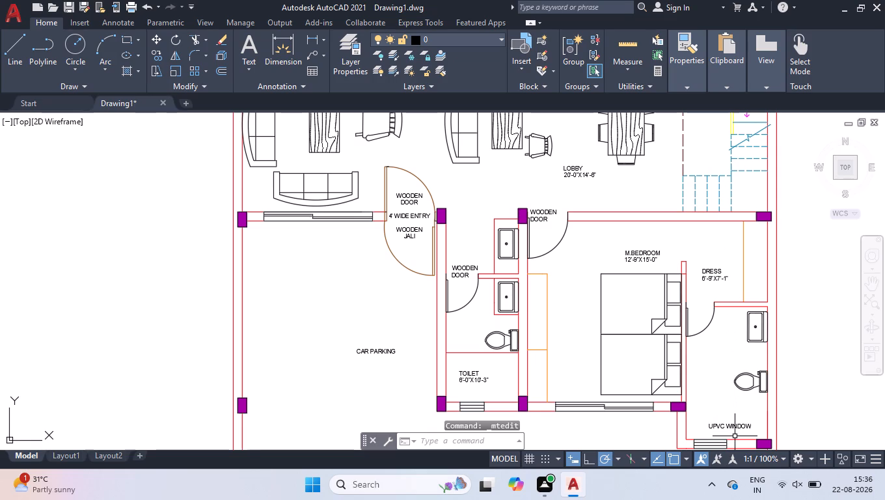
scroll(735, 436, "up", 2)
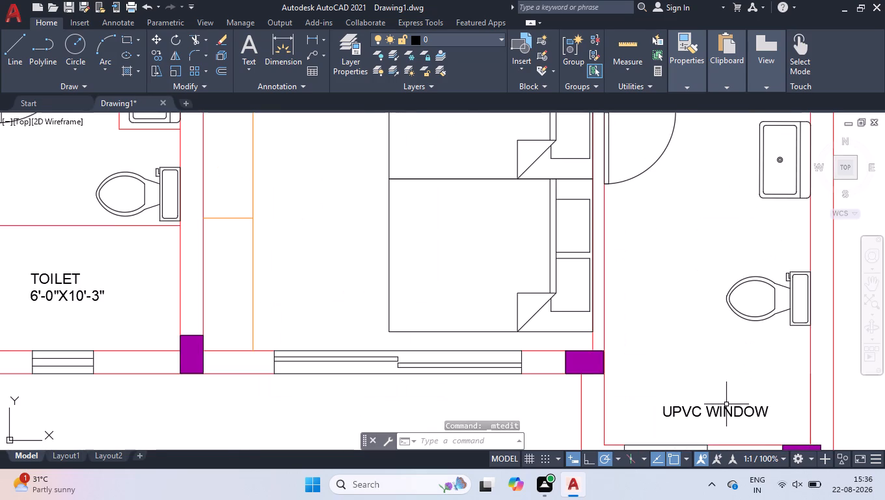
double_click(726, 404)
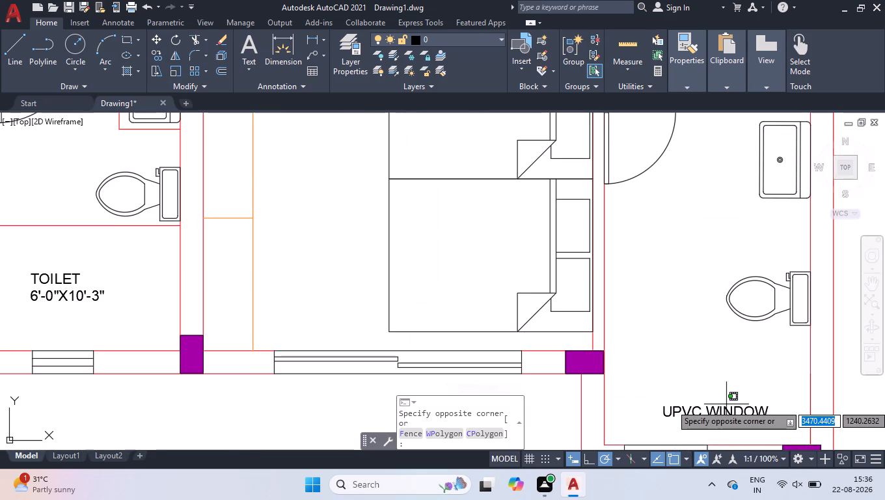
double_click(726, 410)
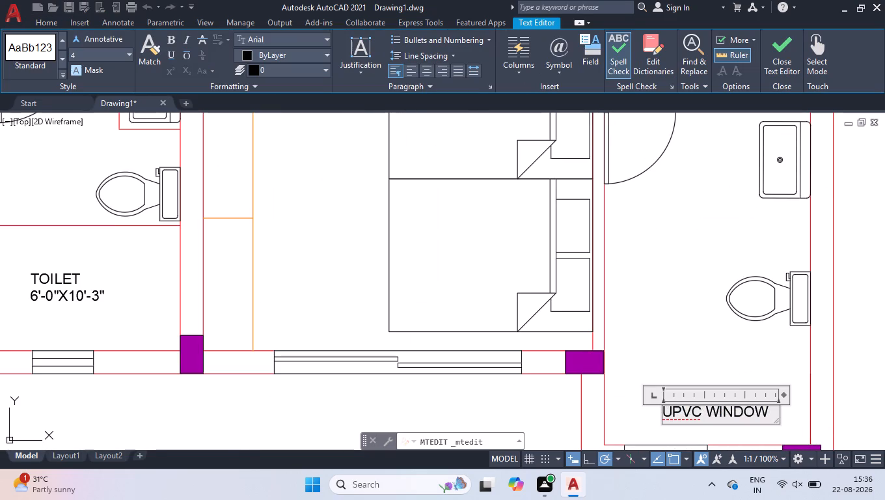
key("ctrl+a")
type("TOILET")
key("Return")
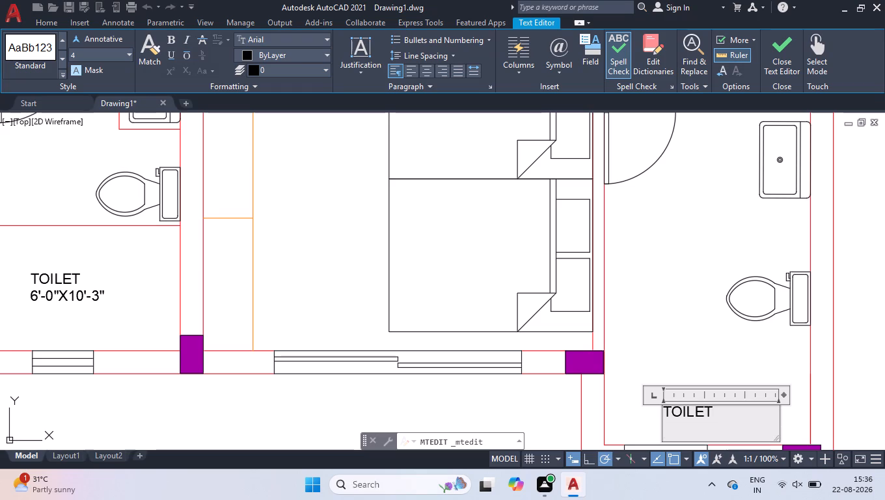
type("6'-9\"X")
key("1")
type("1'-0\"")
left_click(679, 272)
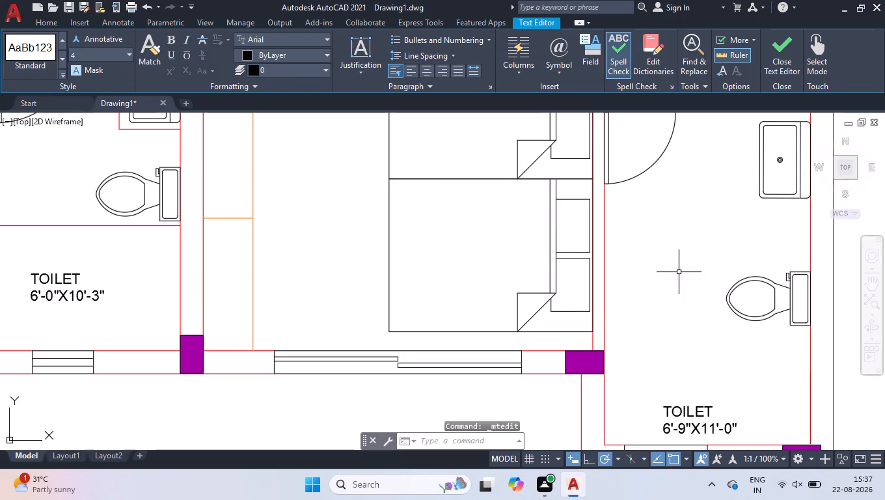
Add AREA as a second line to the CAR PARKING label and centre both lines.
scroll(729, 288, "down", 3)
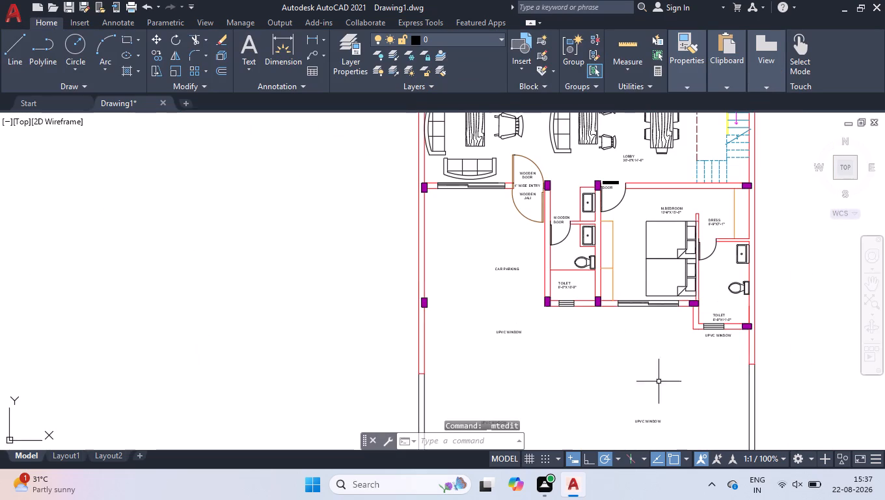
scroll(650, 354, "down", 1)
scroll(549, 338, "up", 1)
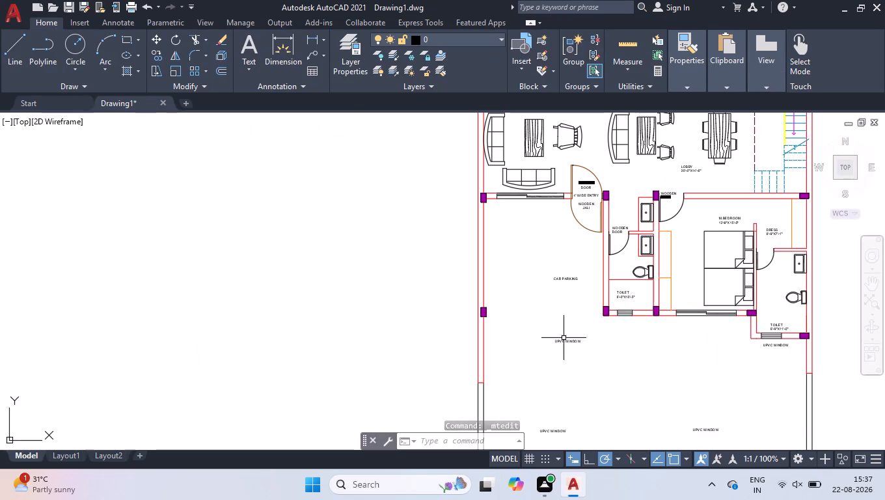
scroll(568, 348, "up", 2)
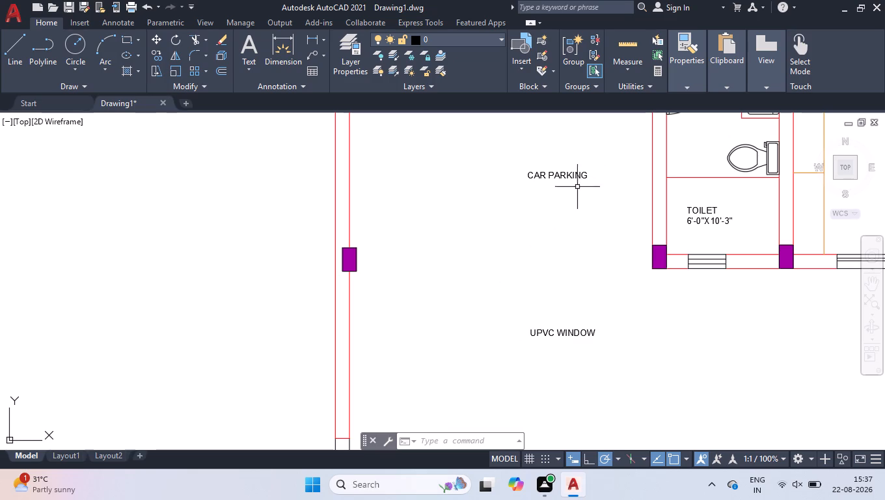
double_click(571, 175)
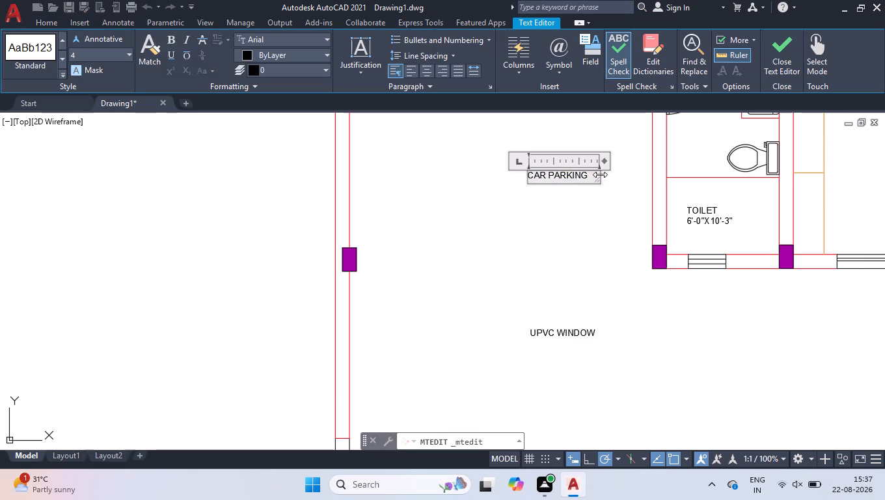
left_click(592, 175)
key("Return")
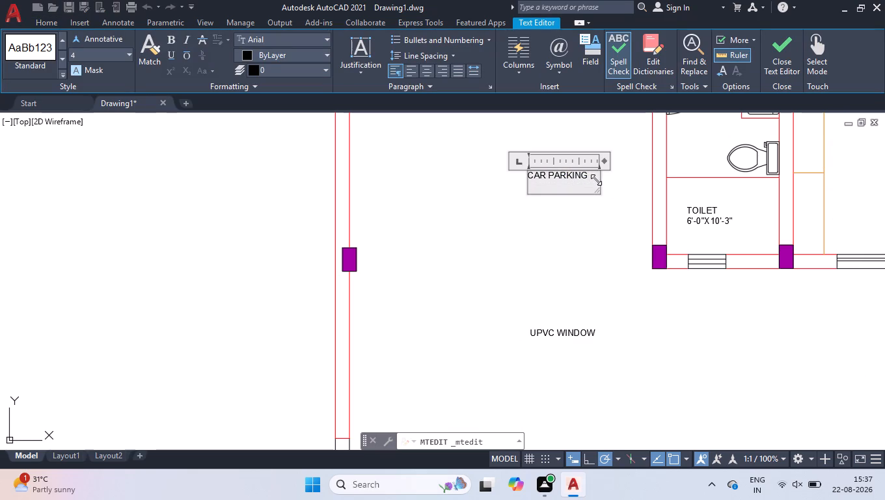
type("AREA")
left_click_drag(558, 190, 492, 154)
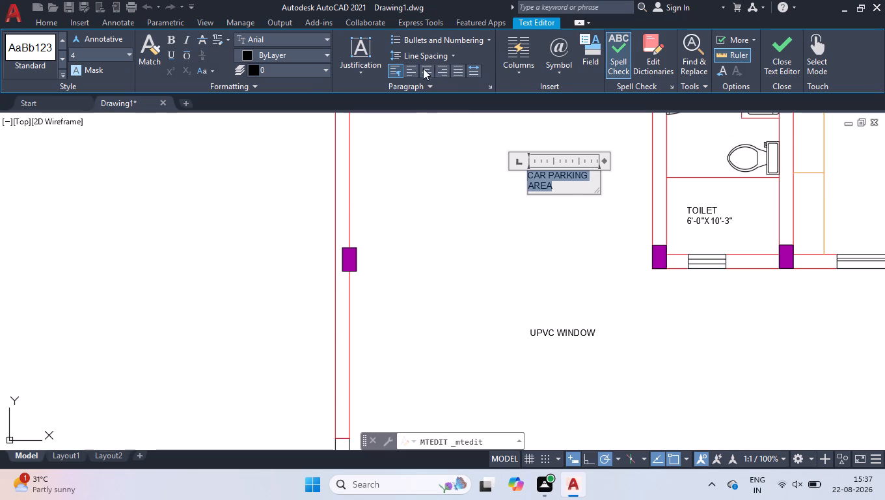
left_click(423, 68)
left_click(477, 202)
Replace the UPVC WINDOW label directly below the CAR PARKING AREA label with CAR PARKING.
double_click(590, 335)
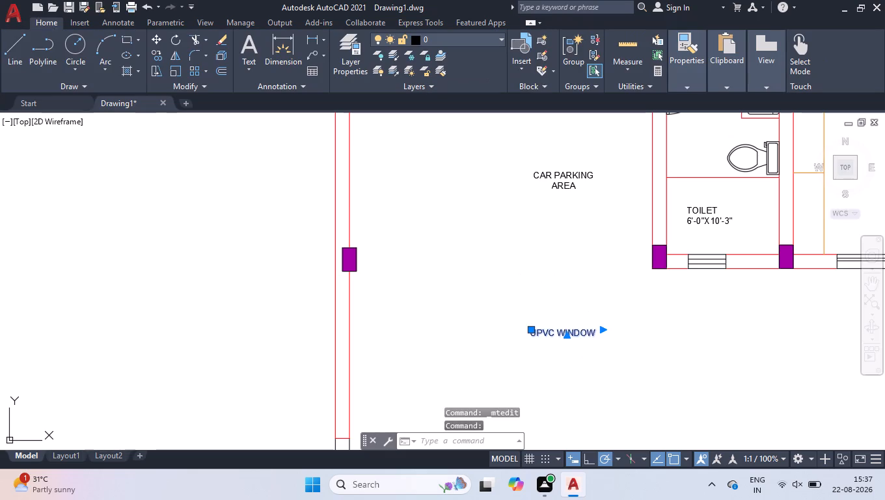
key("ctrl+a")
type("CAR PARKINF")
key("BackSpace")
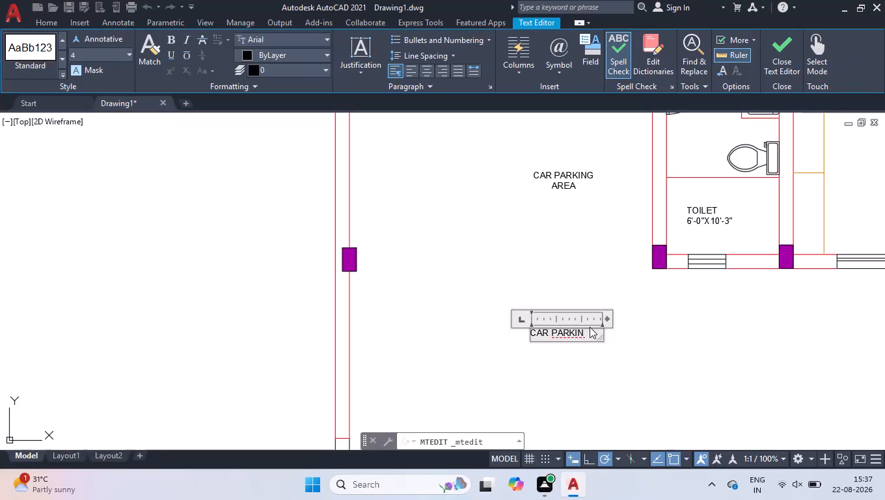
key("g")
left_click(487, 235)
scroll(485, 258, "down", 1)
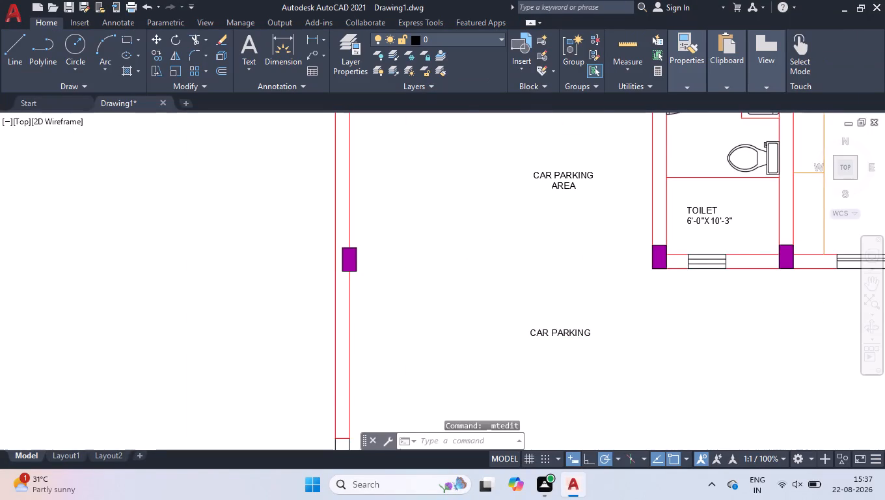
Replace the single-line CAR PARKING label below CAR PARKING AREA with the level note LVL. + 2'-6".
scroll(487, 259, "down", 1)
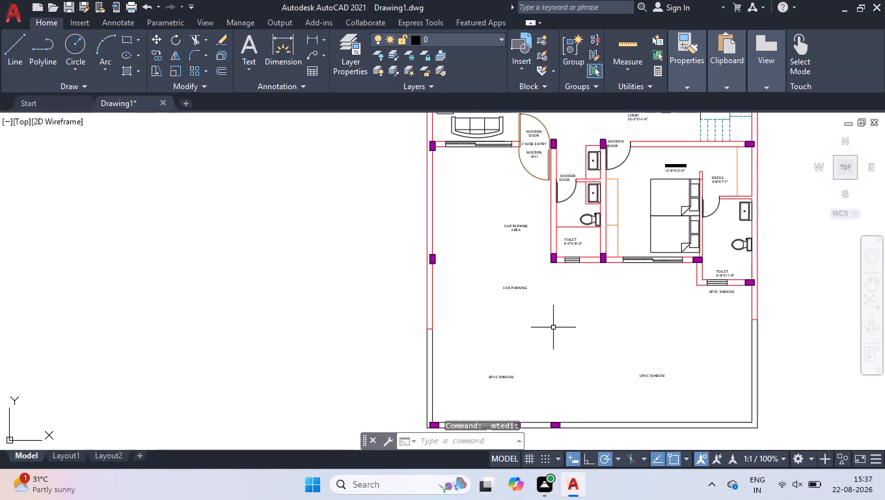
double_click(516, 290)
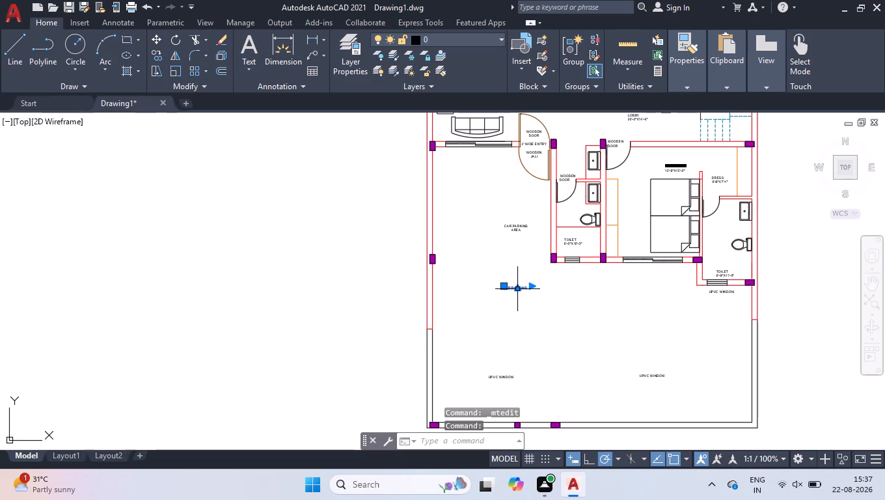
scroll(530, 294, "up", 3)
key("ctrl+a")
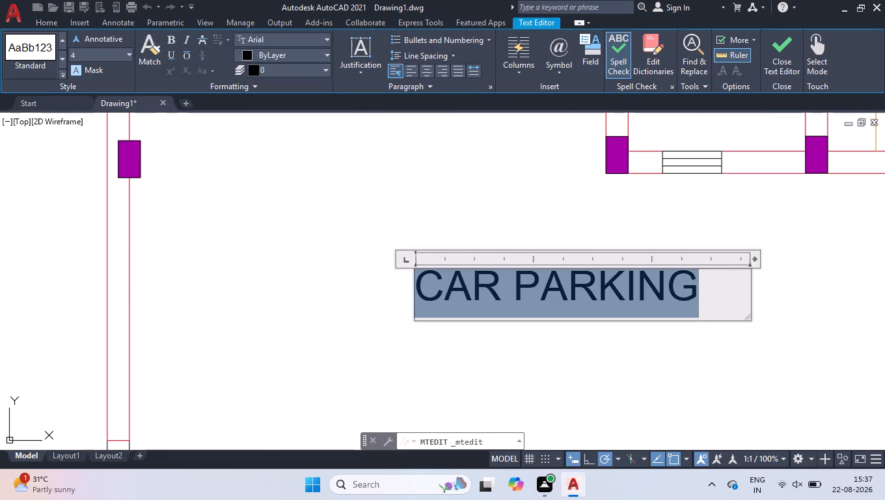
type("LVL")
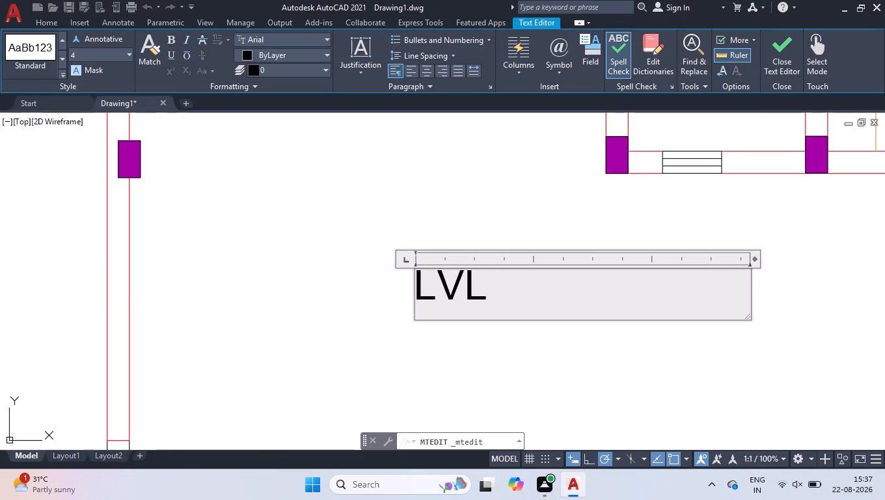
type(". +")
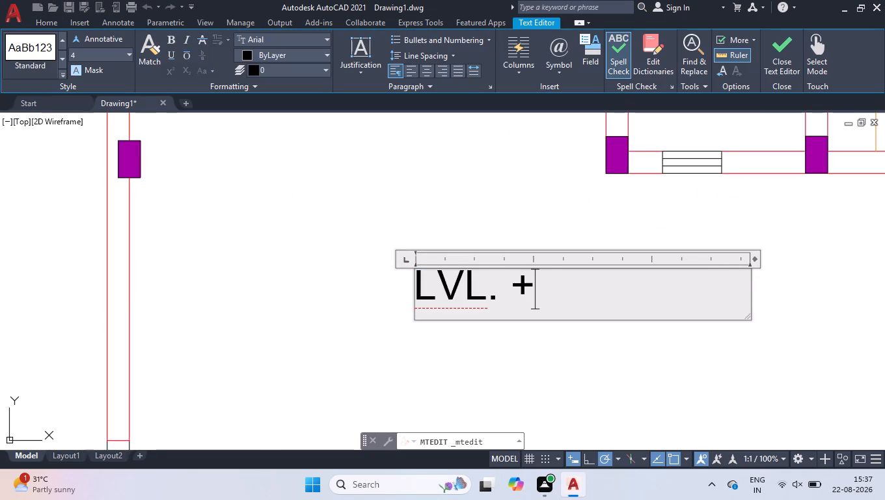
key("space")
type("2'")
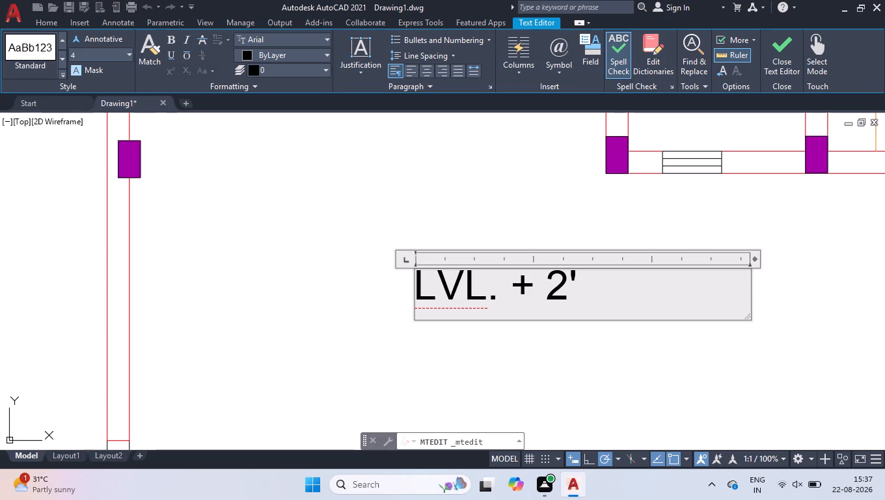
type("-6\"")
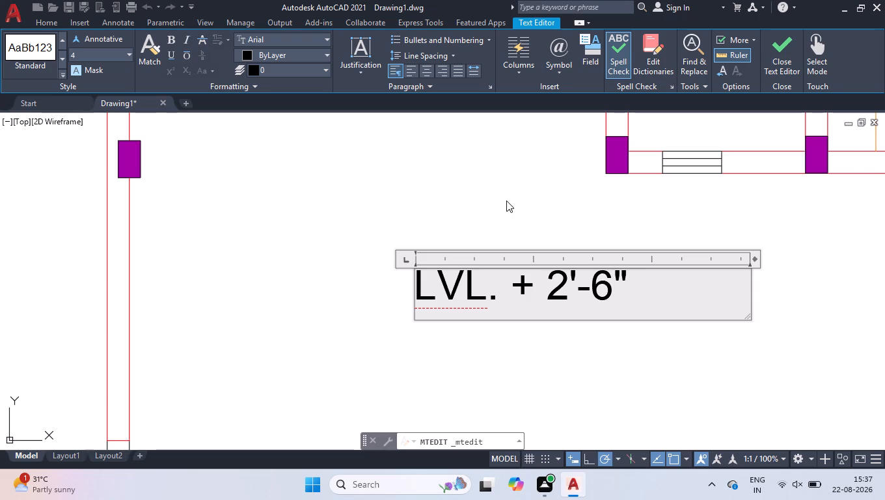
left_click(507, 200)
Replace the UPVC WINDOW label below the level note, near the front boundary wall, with FRONY SIDE OPEN AREA, widen its text box and centre it.
scroll(502, 200, "down", 2)
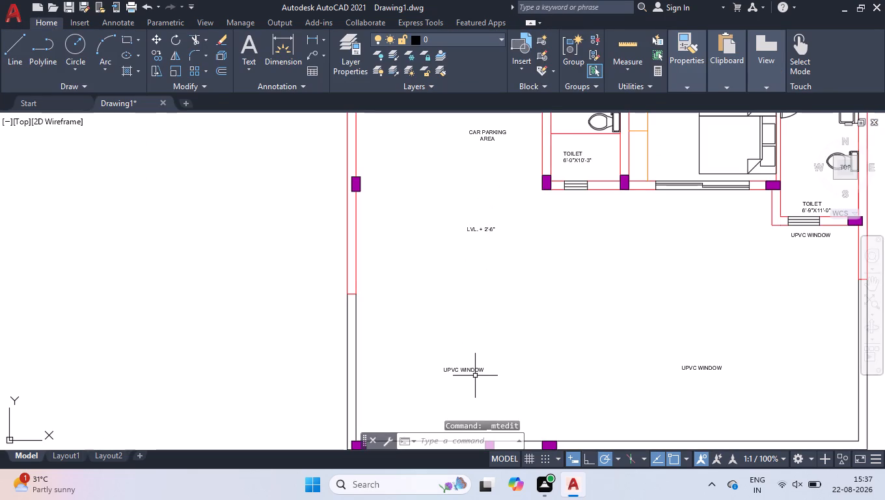
scroll(450, 406, "up", 2)
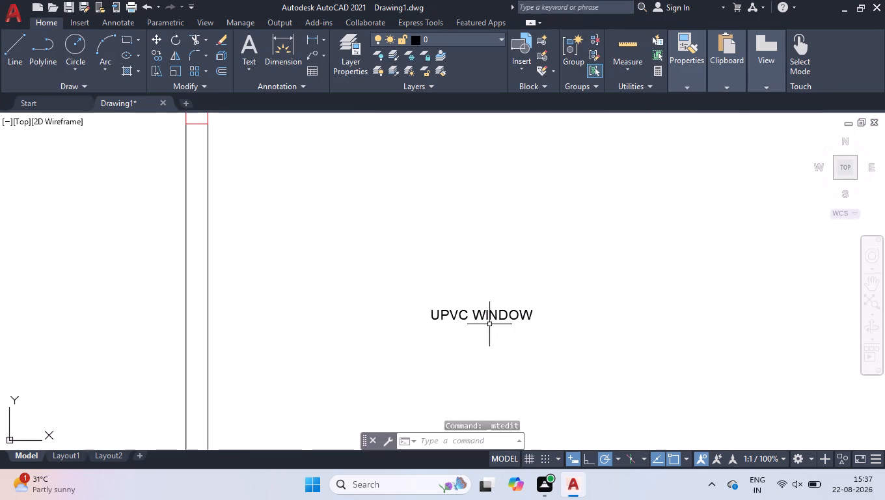
double_click(489, 311)
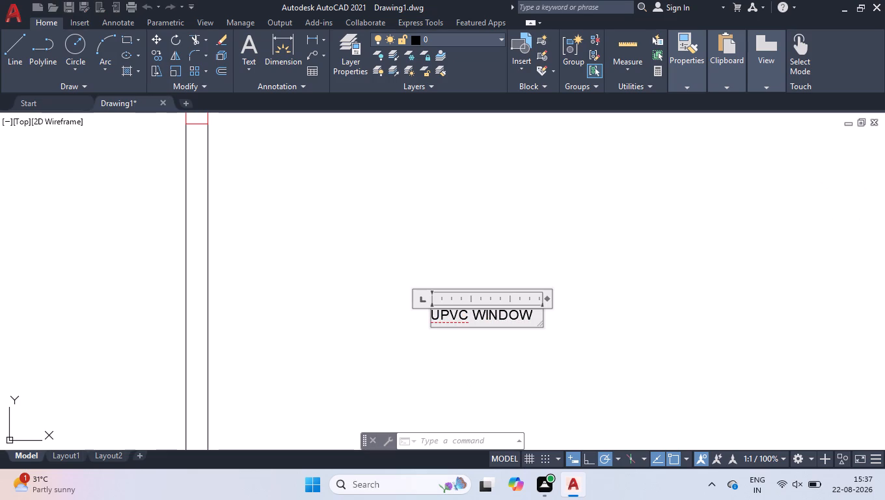
key("ctrl+a")
type("FRONY")
key("space")
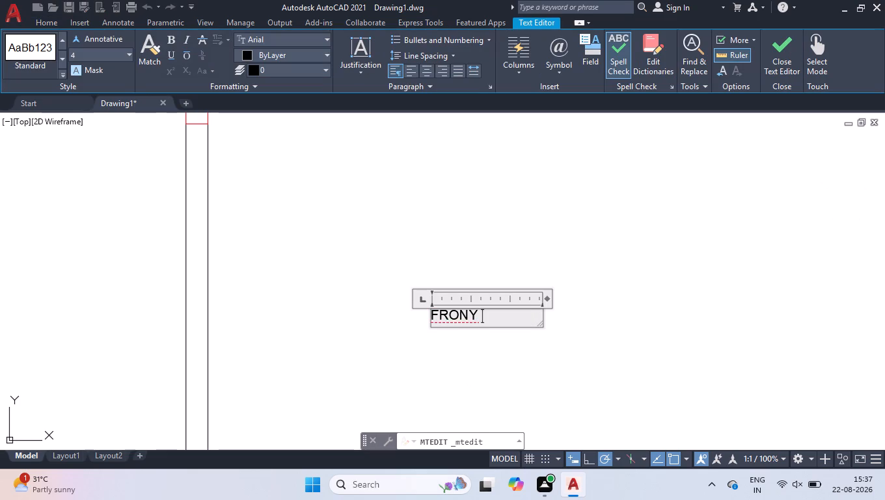
key("d")
key("BackSpace")
type("SIDE OPEN AREA")
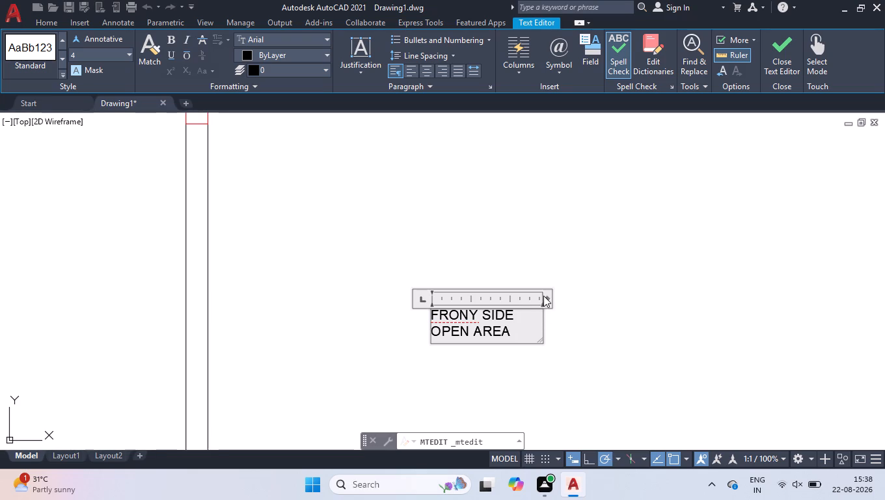
left_click_drag(546, 298, 569, 301)
left_click_drag(543, 337, 405, 298)
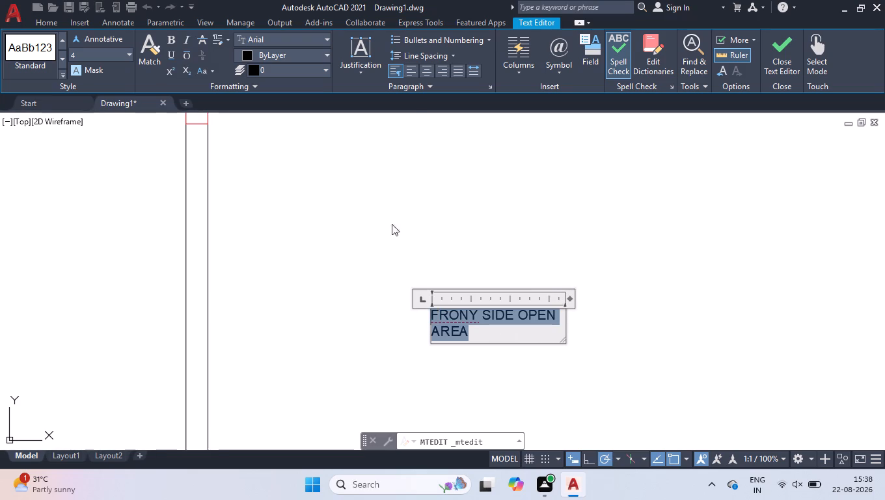
left_click(429, 70)
left_click(447, 223)
Replace the UPVC WINDOW label in the front open area beside FRONY SIDE OPEN AREA with GREEN LAWN.
scroll(461, 248, "down", 3)
scroll(697, 252, "up", 2)
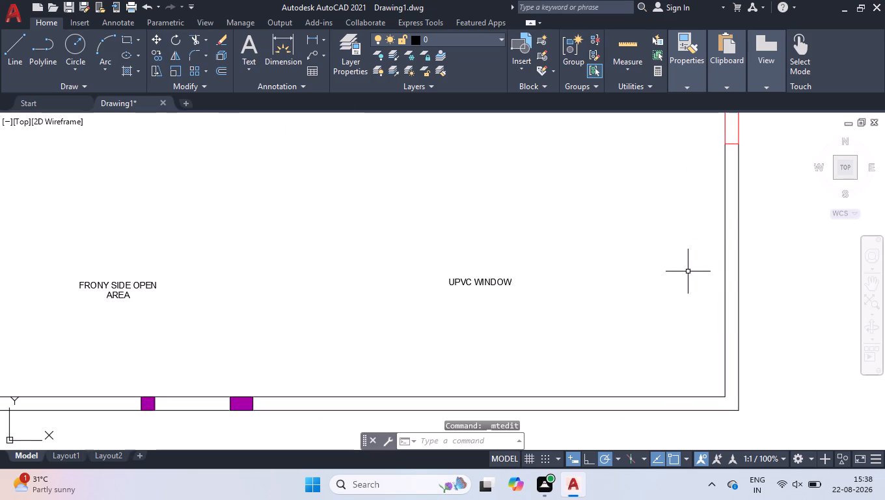
scroll(644, 245, "up", 2)
scroll(388, 298, "down", 2)
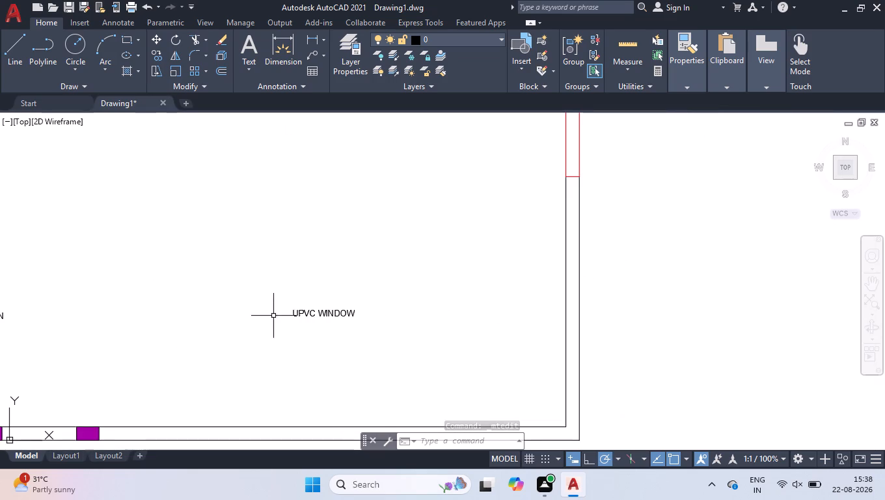
double_click(324, 314)
double_click(337, 313)
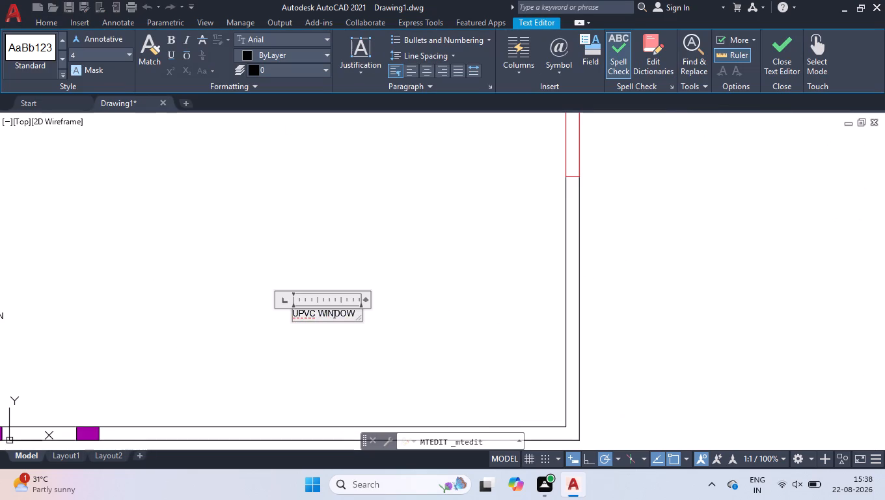
left_click(323, 313)
left_click_drag(359, 315, 377, 311)
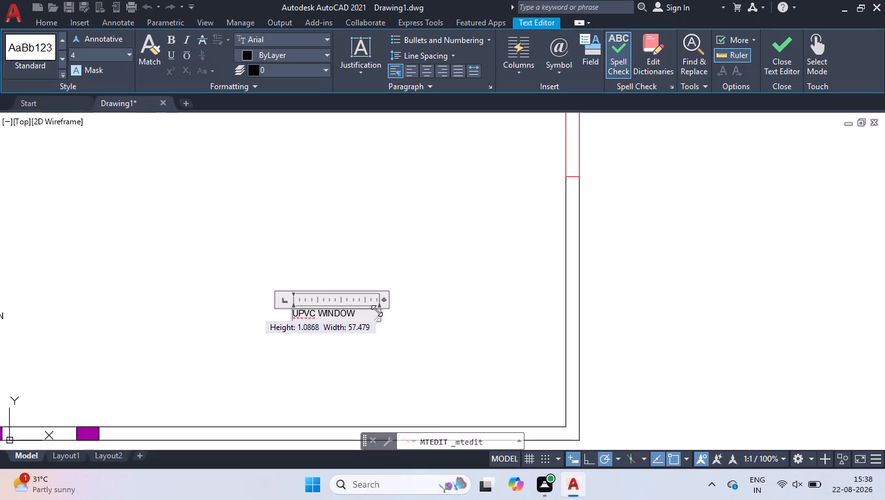
left_click_drag(377, 311, 361, 307)
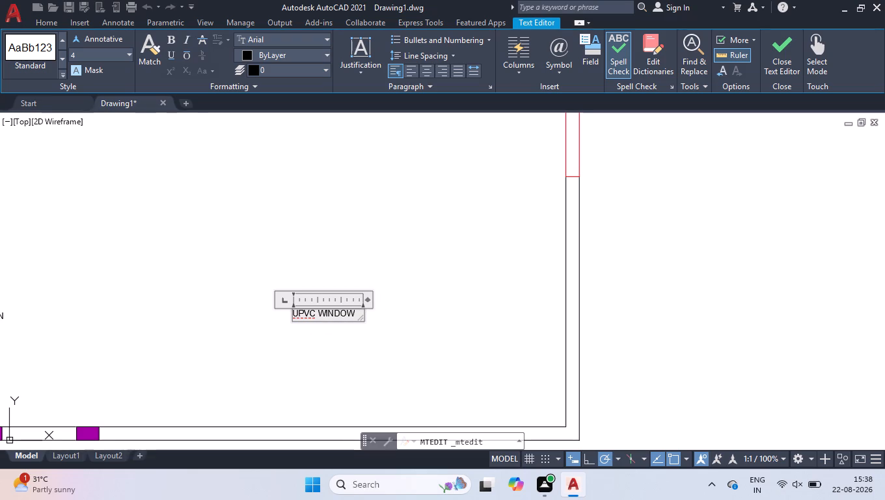
left_click_drag(355, 315, 262, 314)
type("GREEN LAWN")
left_click(420, 249)
Configure the drawing units to Engineering length type, 0'-0.0" precision and an insertion scale of inches.
type("UN")
key("Return")
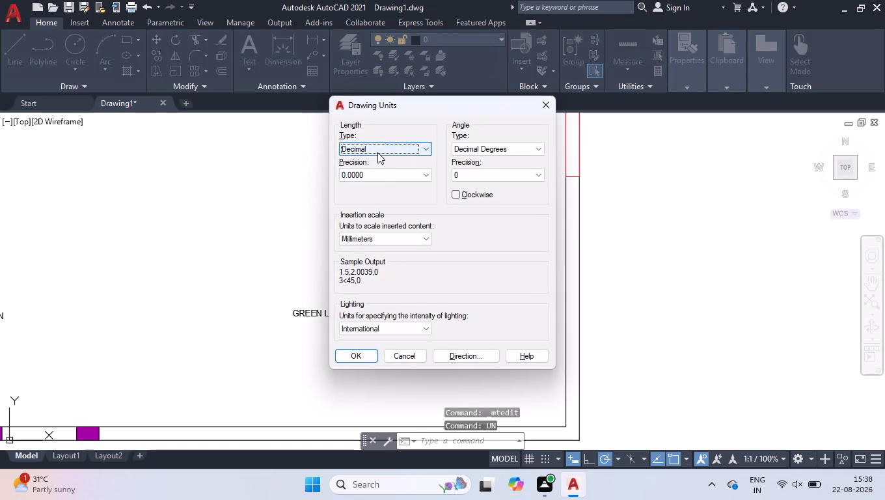
left_click(377, 152)
left_click(370, 180)
left_click(366, 165)
left_click(362, 174)
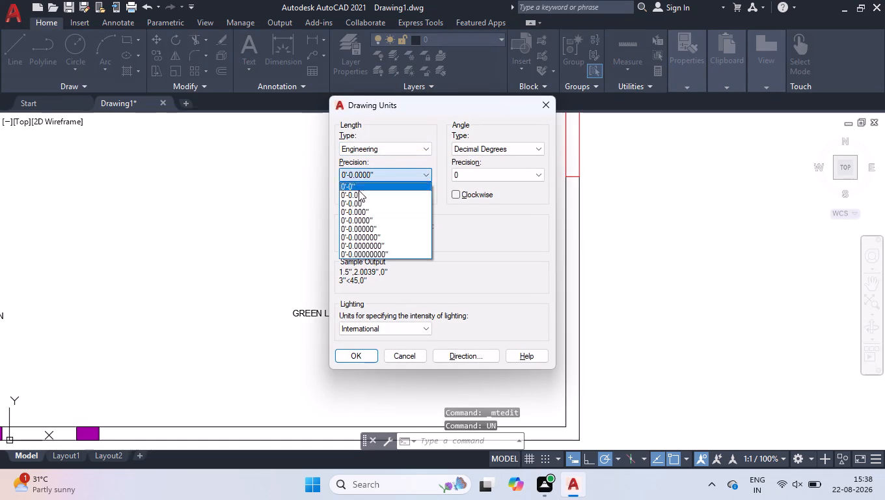
left_click(362, 196)
left_click(356, 351)
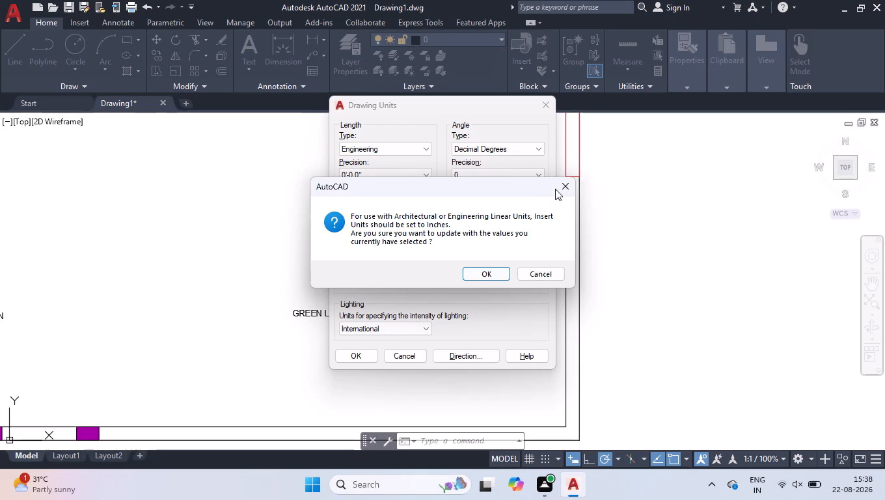
left_click(565, 183)
left_click(357, 240)
left_click(351, 255)
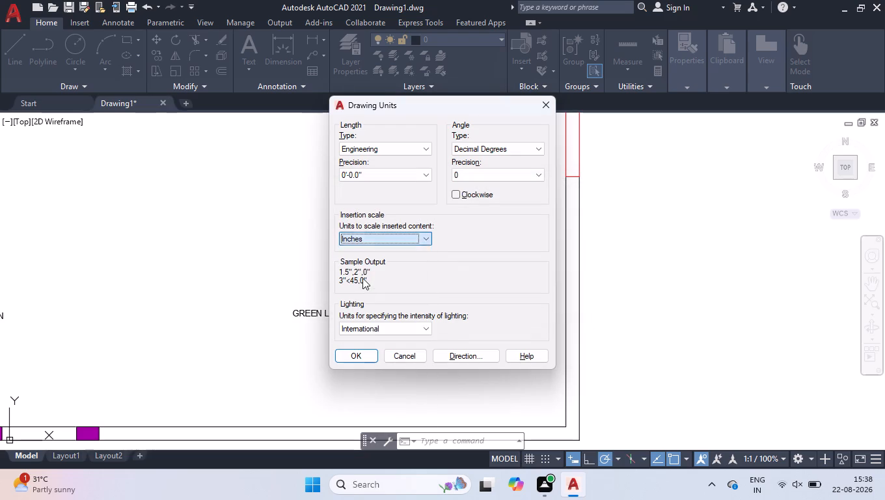
left_click(354, 357)
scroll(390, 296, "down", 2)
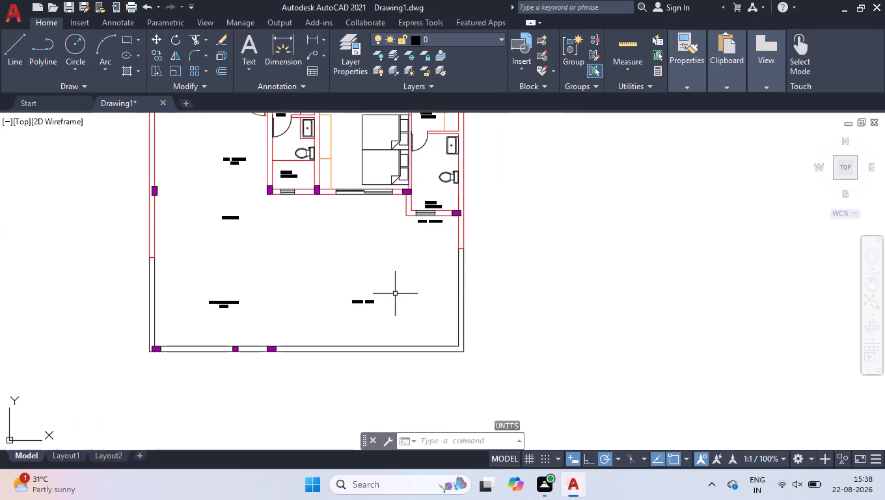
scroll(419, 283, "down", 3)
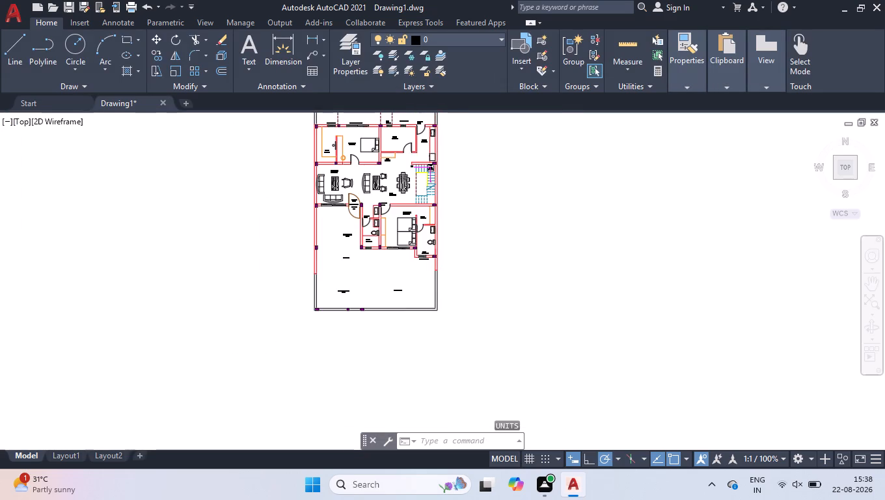
Trim away the front boundary wall lines between the three purple columns below FRONY SIDE OPEN AREA.
left_click(843, 167)
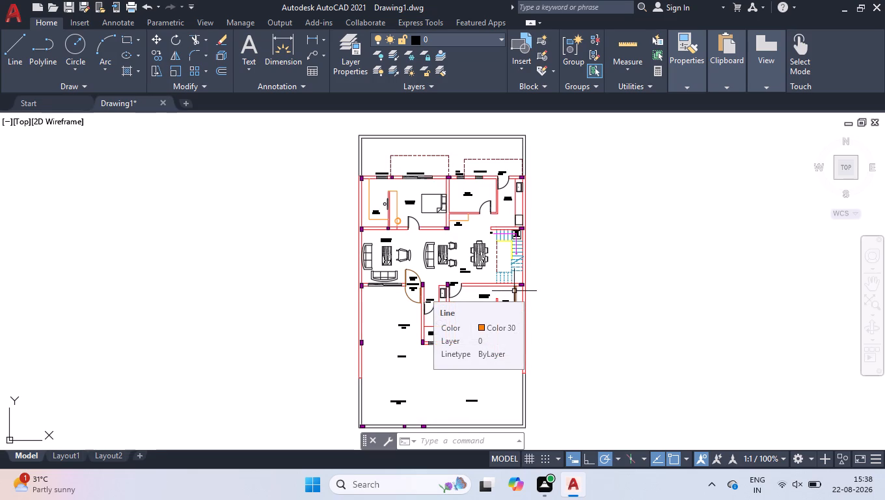
scroll(514, 291, "down", 1)
scroll(480, 385, "up", 3)
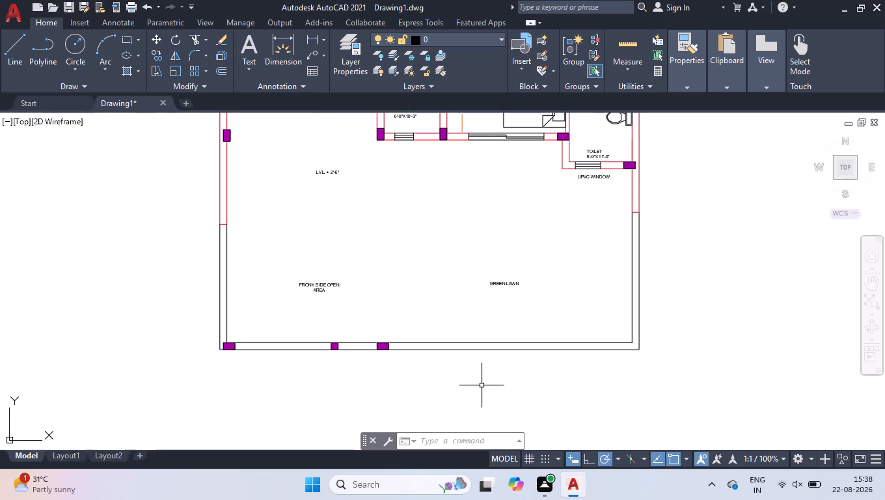
scroll(485, 368, "up", 1)
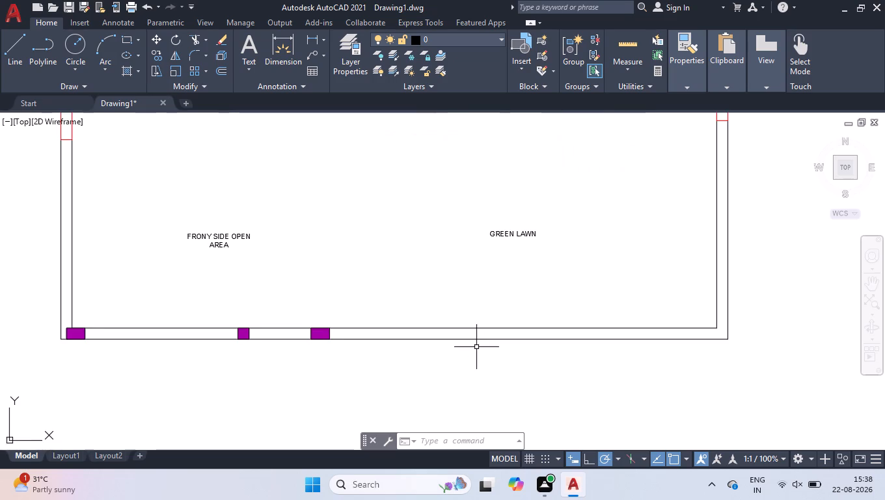
scroll(476, 346, "down", 1)
type("TR")
key("Return")
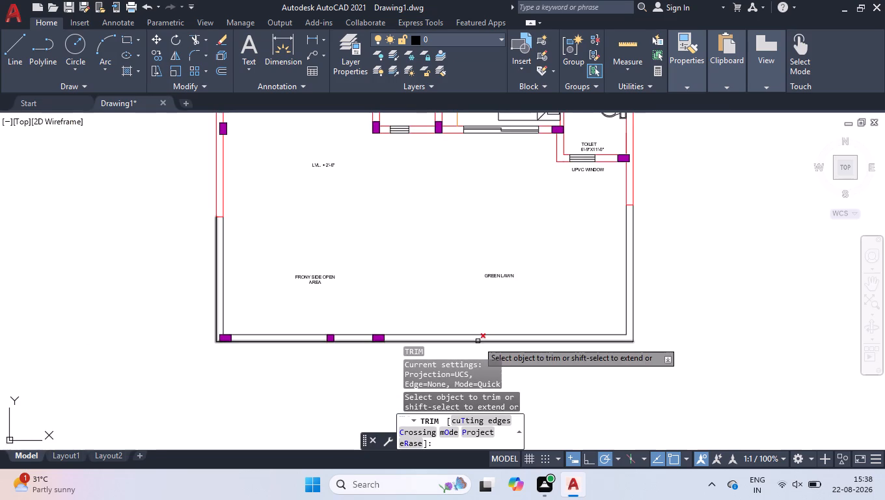
left_click(292, 313)
left_click(283, 364)
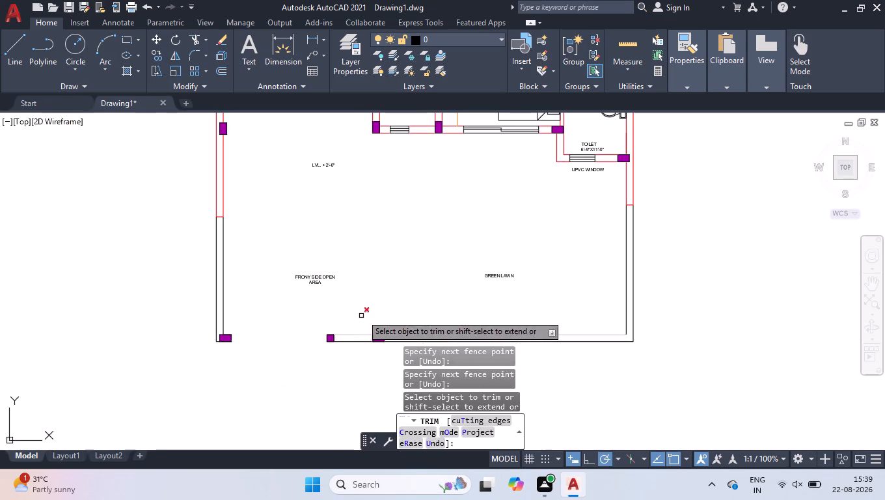
left_click_drag(361, 315, 353, 330)
left_click(347, 349)
left_click(350, 317)
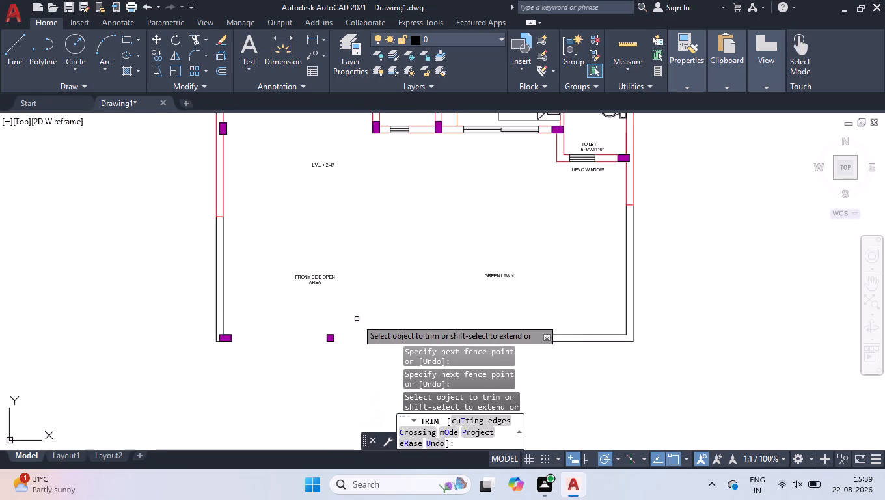
key("Return")
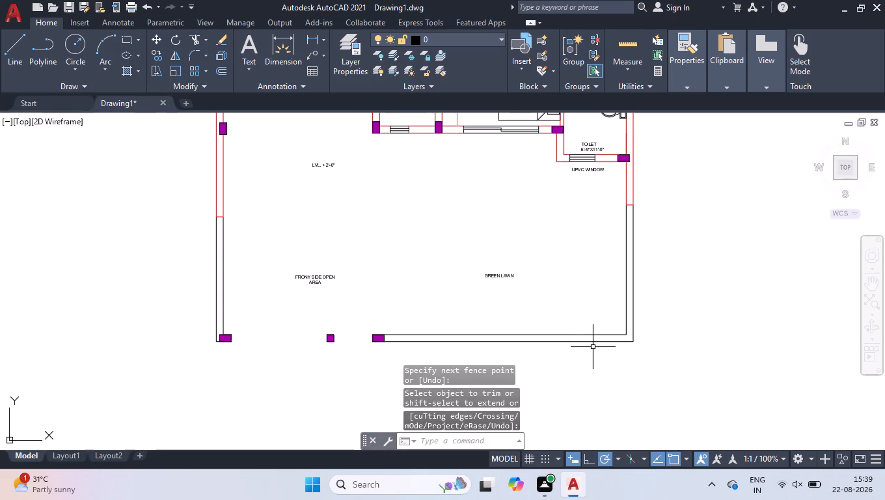
Draw a short line across the front boundary wall's thickness near its corner on the green lawn side.
scroll(633, 341, "up", 1)
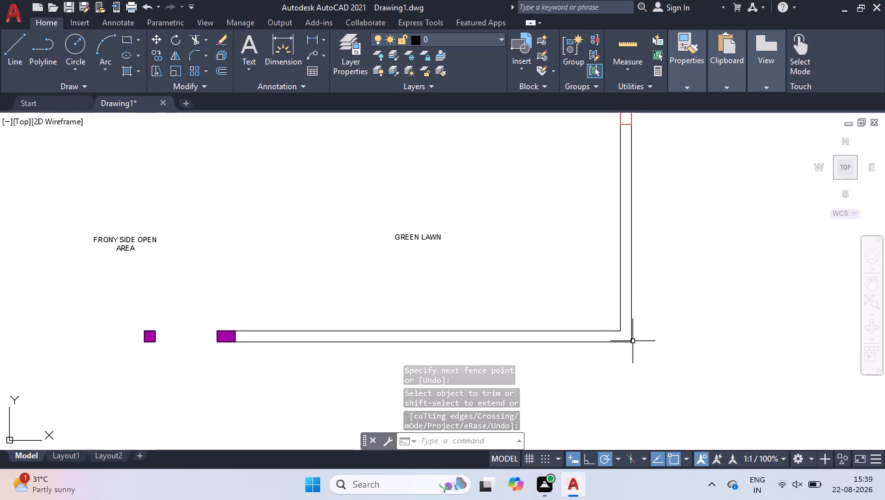
key("l")
key("Return")
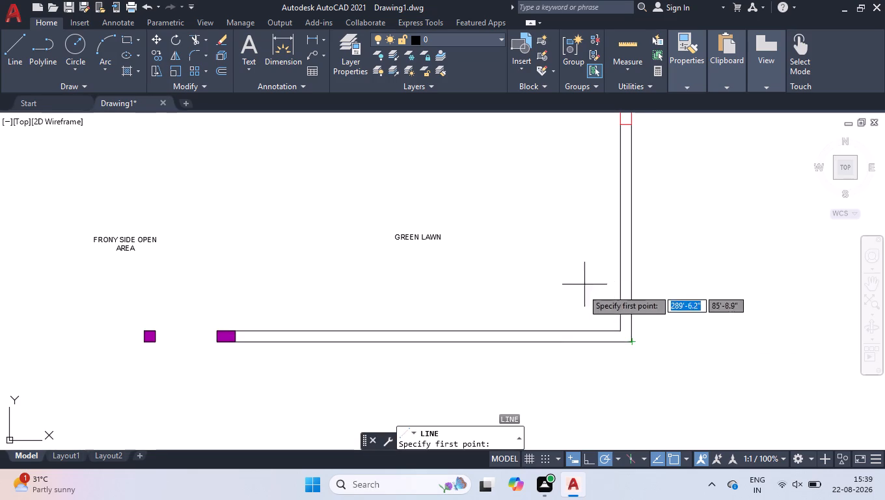
left_click(586, 329)
left_click(586, 341)
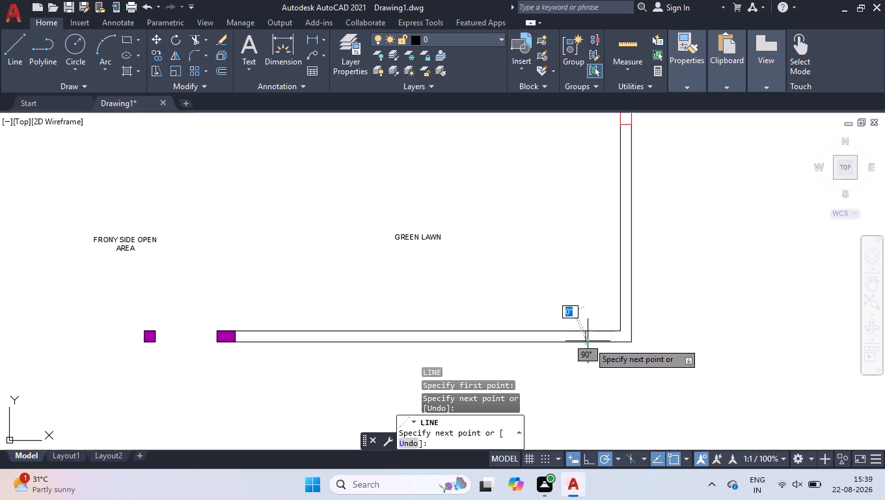
key("Return")
Trim both front wall lines between the new cross line and the nearest column, opening the wall below GREEN LAWN.
type("TR")
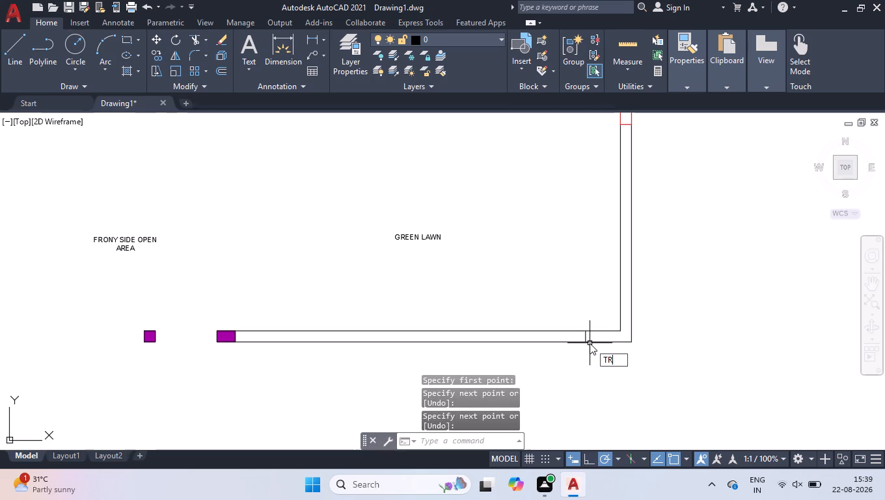
key("Return")
left_click(541, 312)
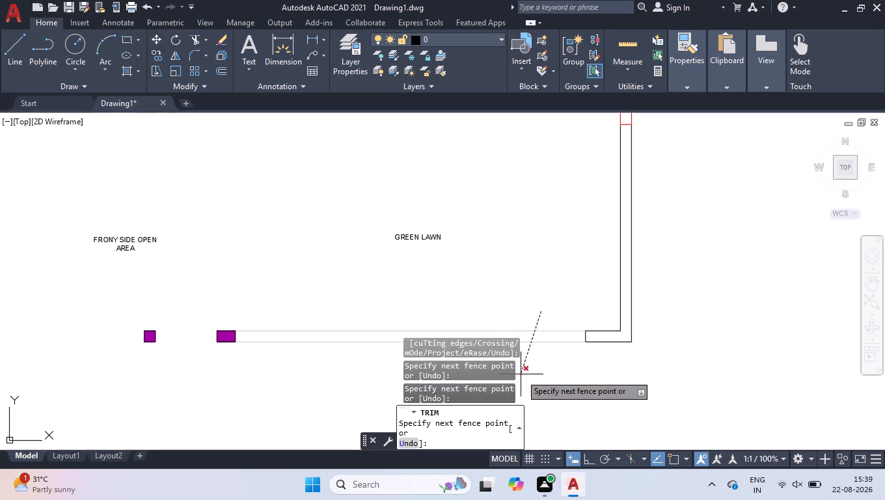
left_click(521, 374)
key("Return")
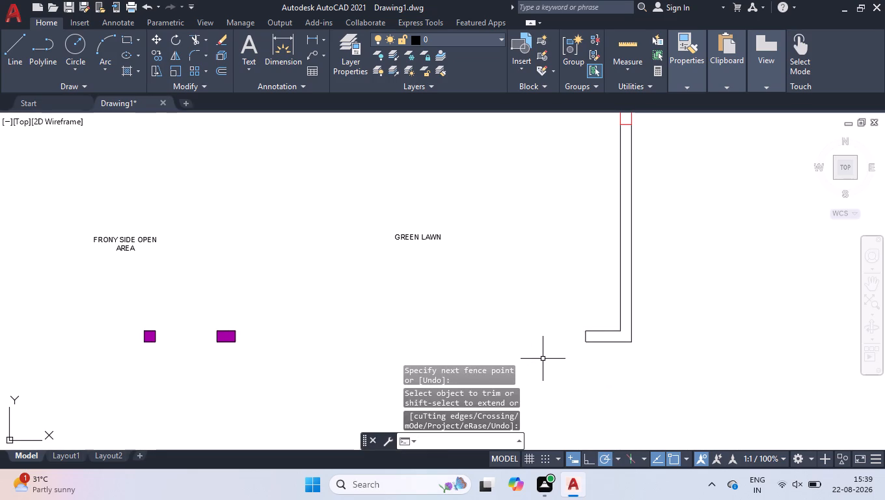
Draw a stepped outline from the column beside the green lawn opening, about 7'-9.4" long and 4.6" deep, widening to full column depth beside the column.
scroll(281, 372, "up", 1)
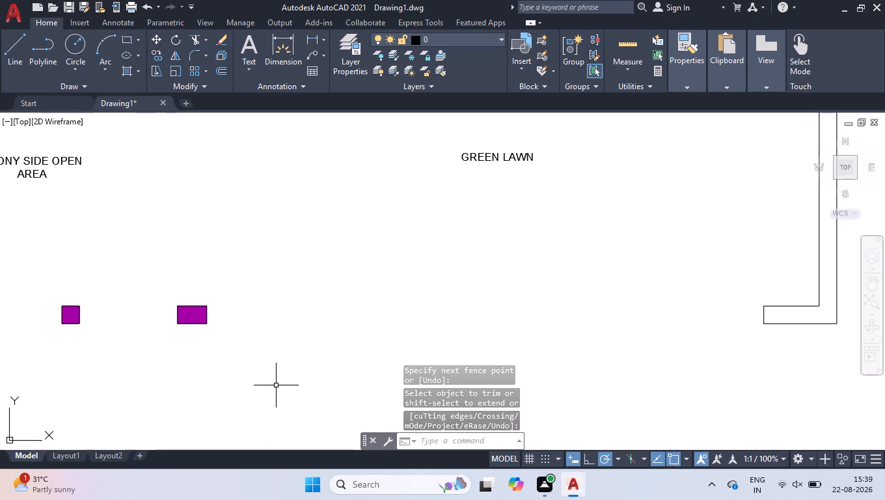
key("l")
key("Return")
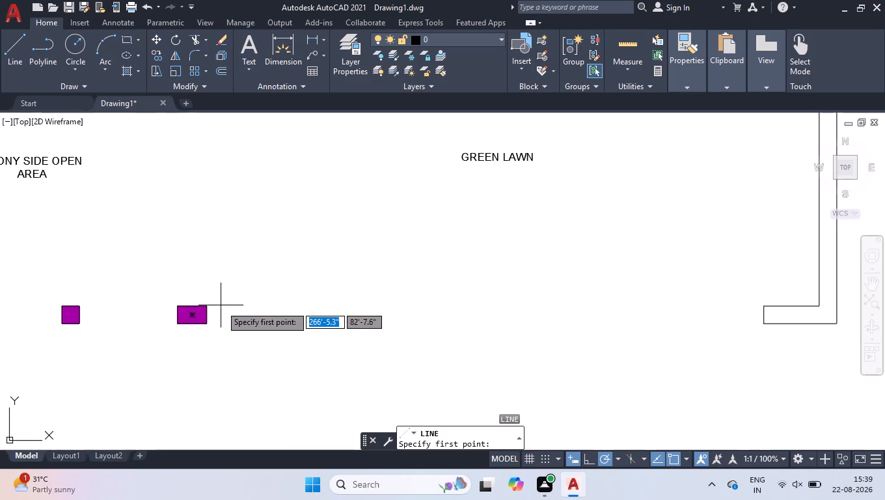
left_click(210, 307)
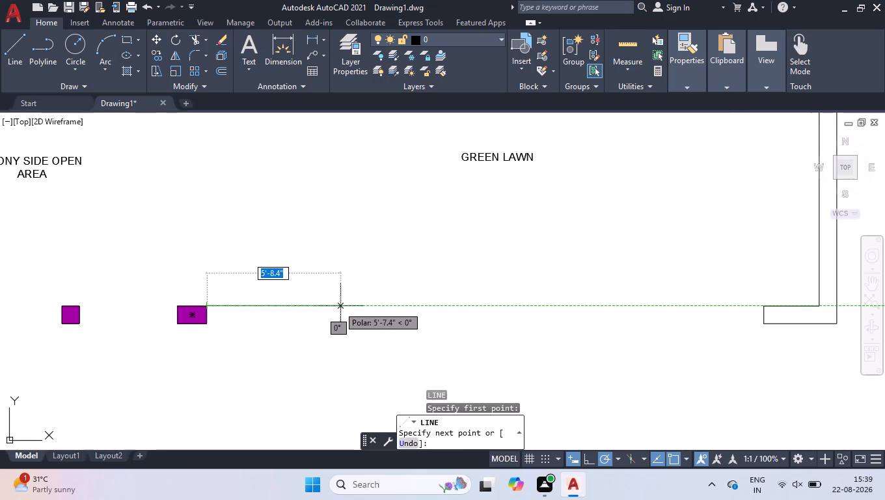
left_click(389, 306)
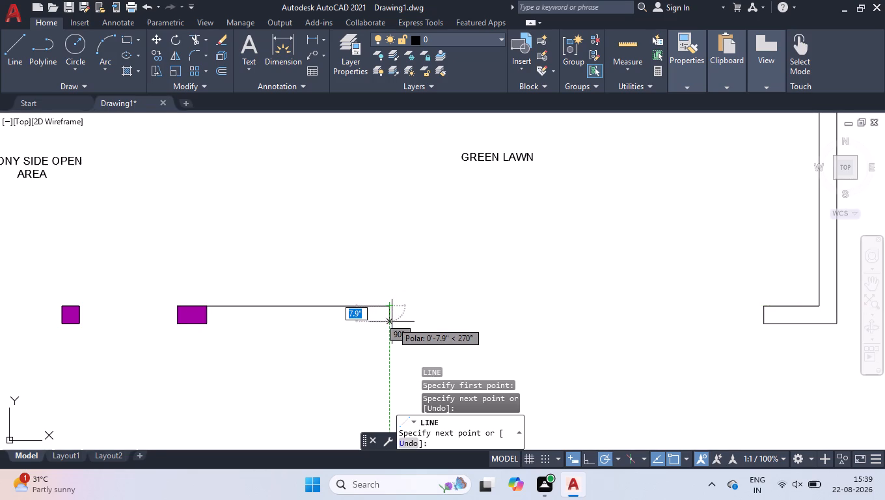
type("4.6")
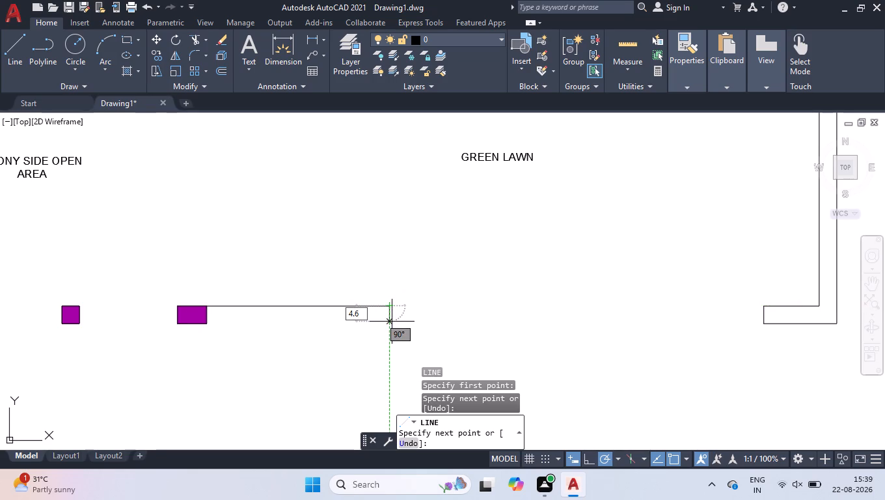
key("BackSpace")
key("5")
key("BackSpace")
key("6")
key("Return")
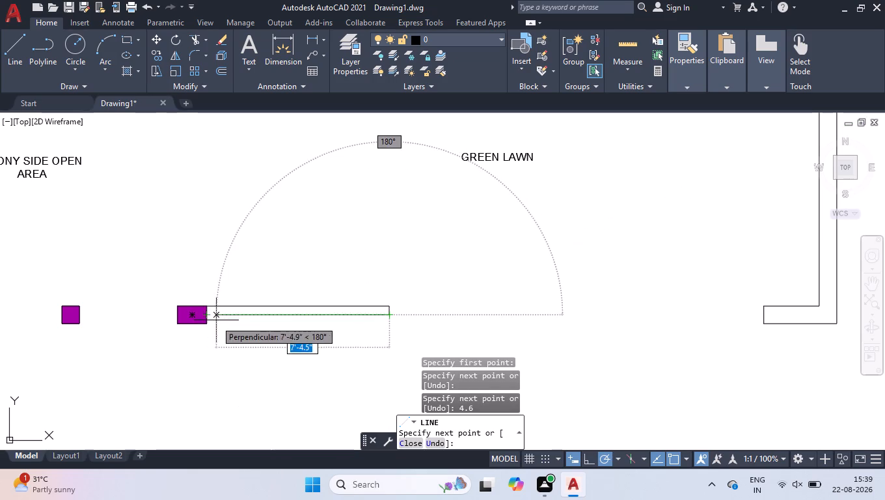
scroll(219, 331, "up", 2)
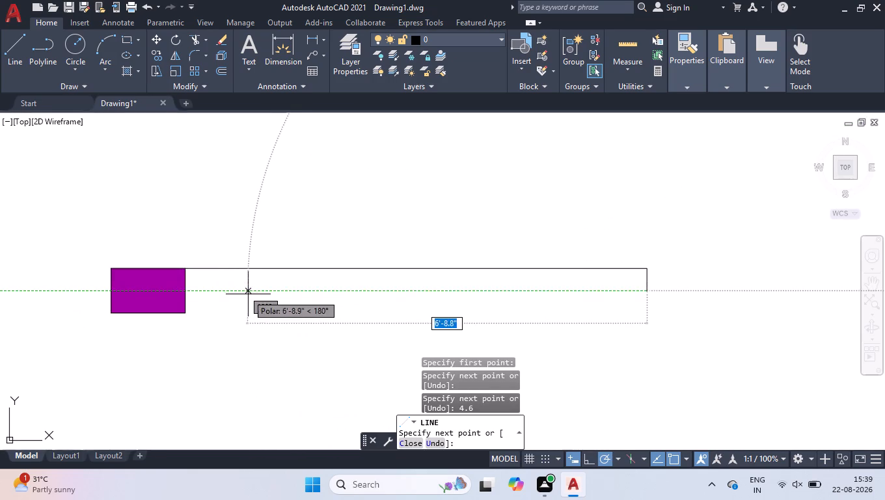
left_click(252, 293)
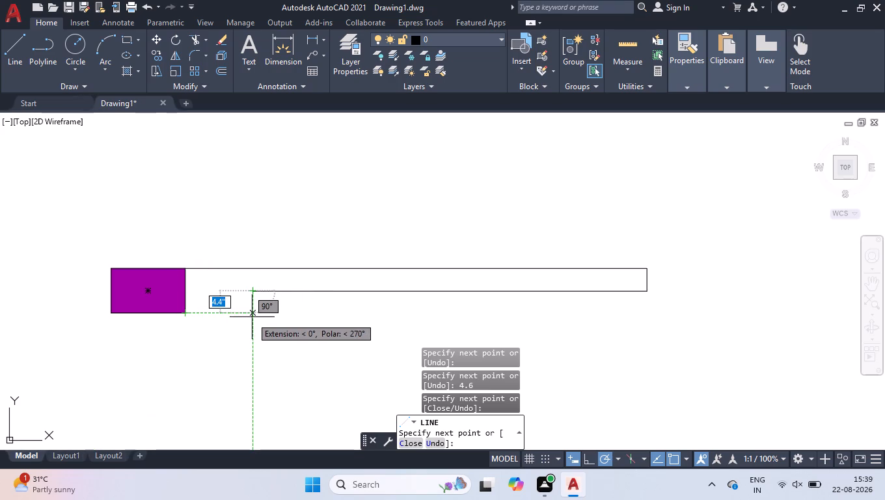
left_click(252, 317)
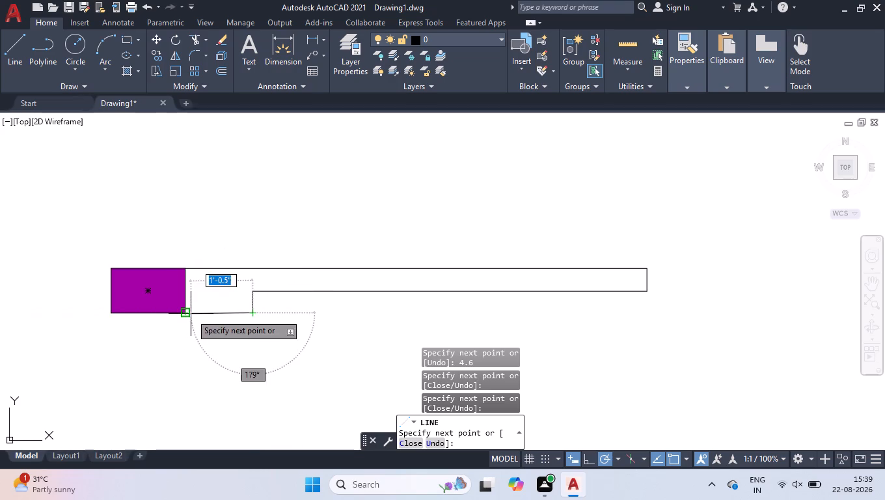
left_click(191, 314)
key("Return")
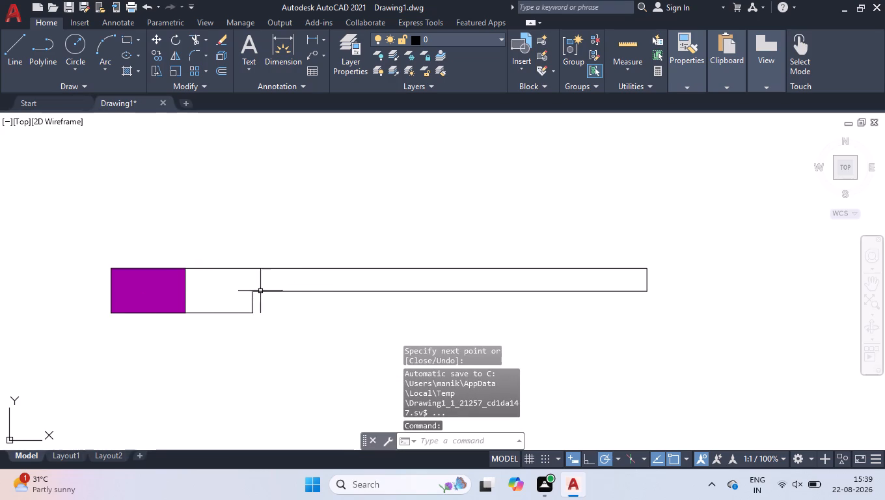
Draw a line along the outer edge of the front opening, joining the outer corners of the two end columns below FRONY SIDE OPEN AREA.
scroll(260, 290, "down", 3)
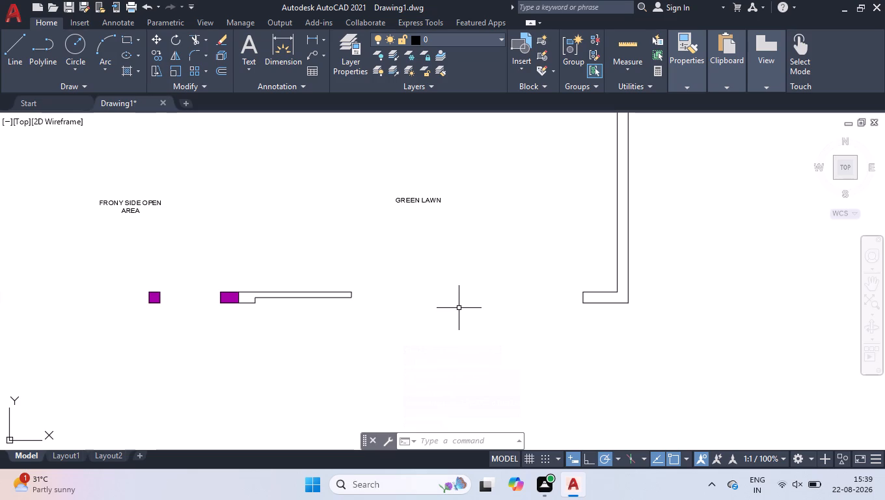
scroll(355, 291, "up", 1)
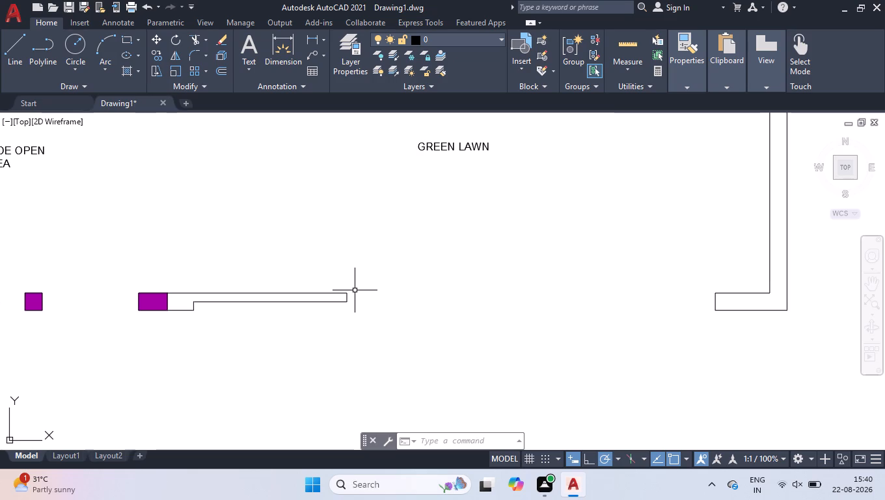
scroll(355, 290, "down", 3)
scroll(230, 303, "up", 2)
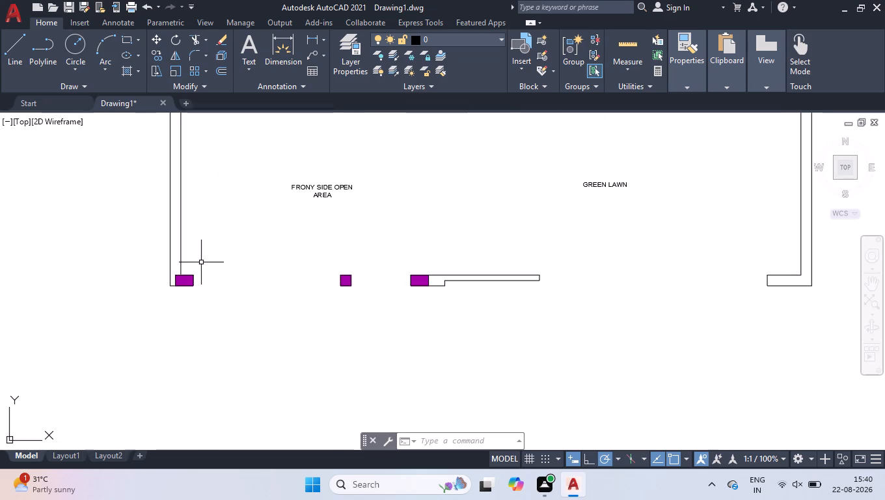
scroll(200, 262, "up", 1)
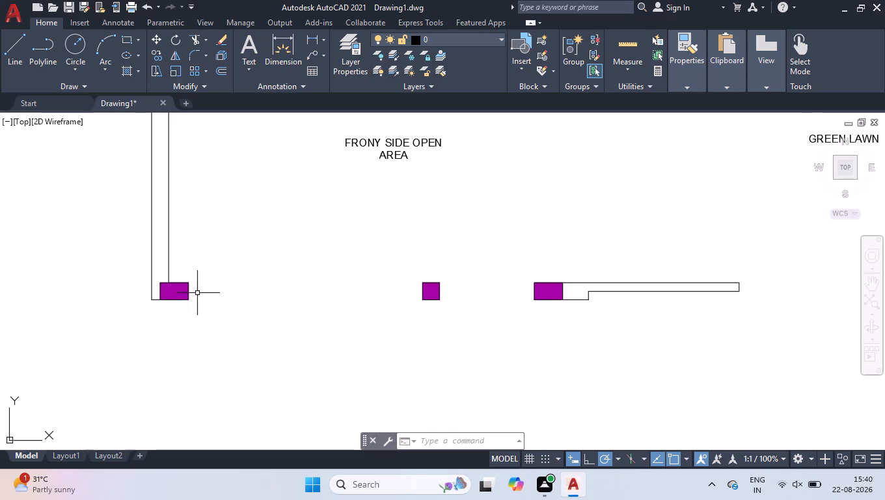
key("l")
key("Return")
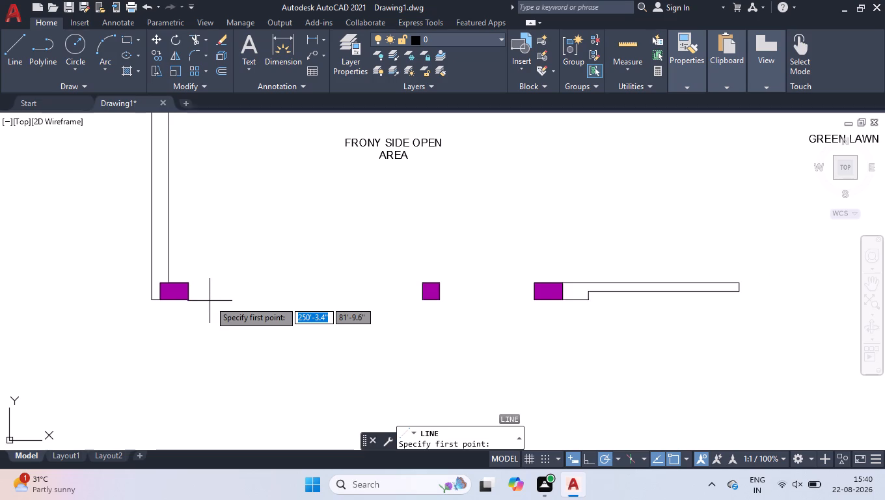
left_click(191, 300)
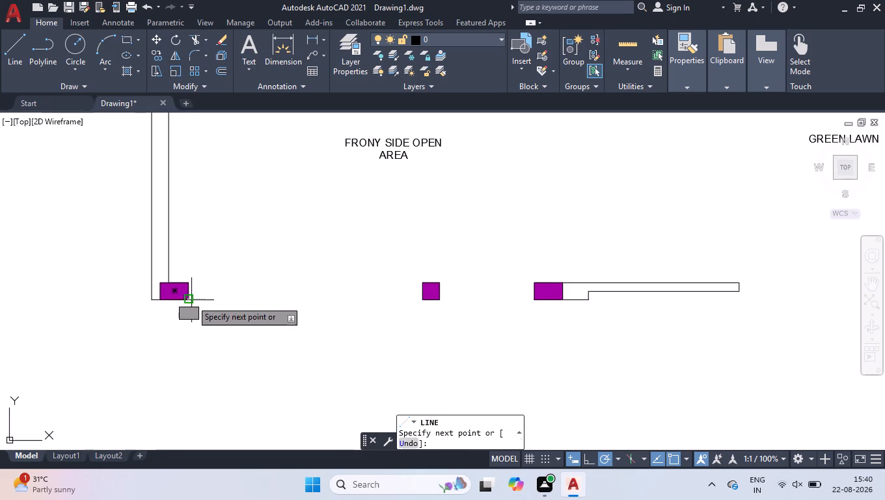
left_click(537, 299)
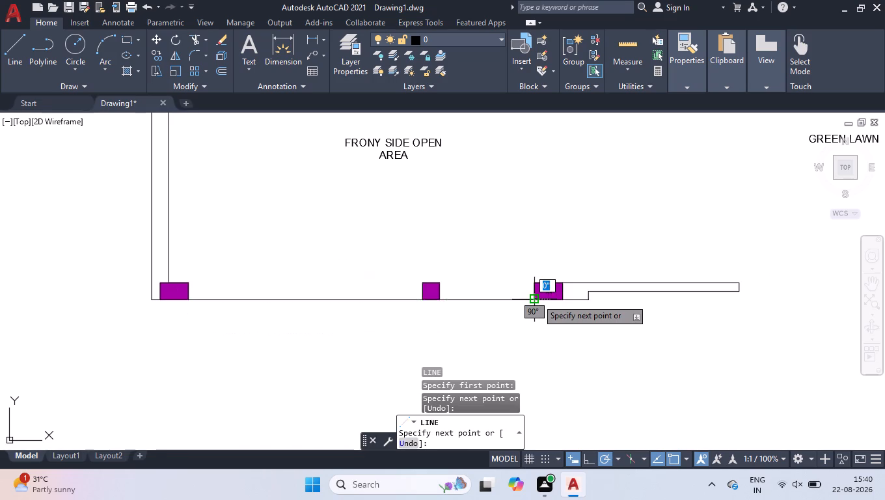
key("Return")
Offset the new line across the front opening by 3" towards the inside of the plot.
type("OFF")
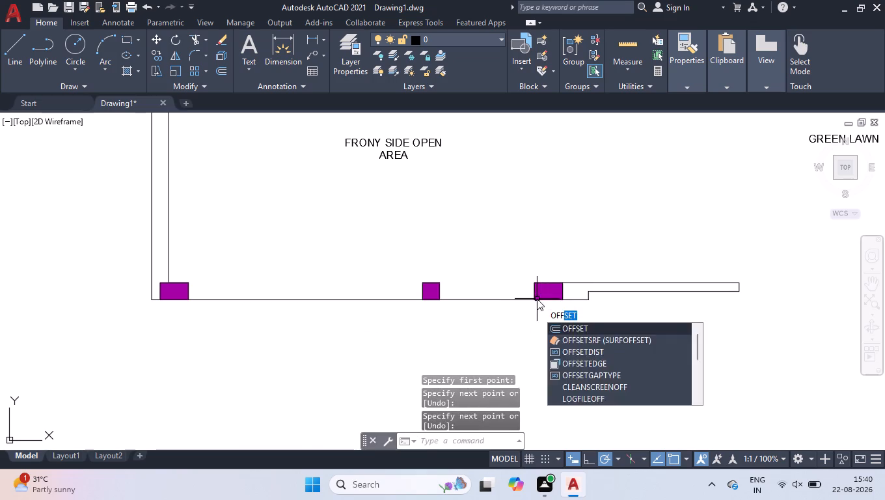
key("Return")
key("3")
key("Return")
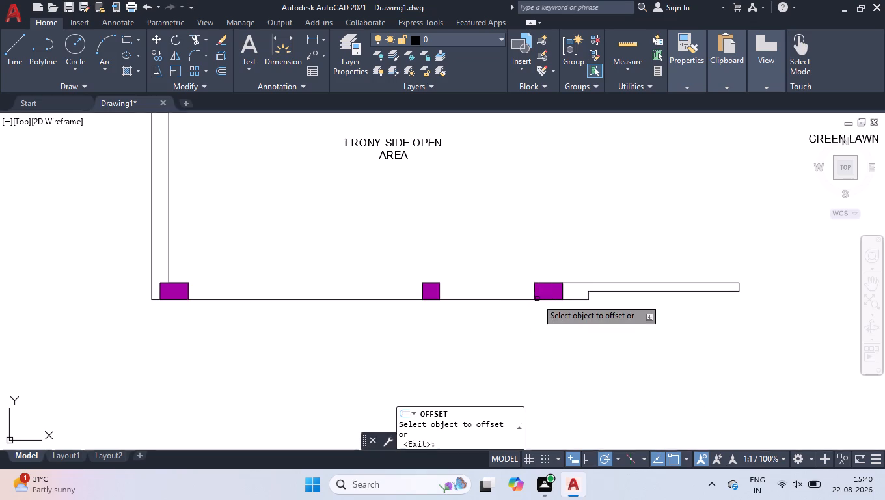
left_click(312, 300)
left_click(320, 276)
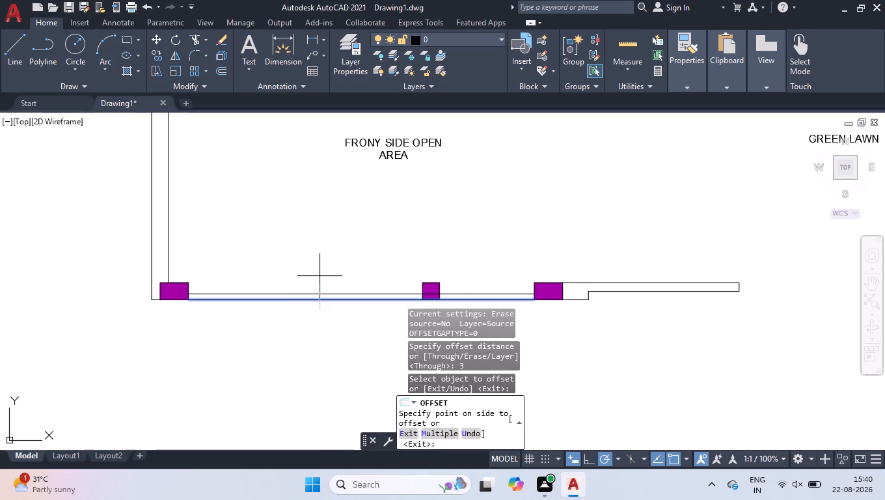
Change the colour of the two parallel gate lines across the front opening below FRONY SIDE OPEN AREA to Cyan.
key("Return")
left_click(320, 276)
left_click(277, 319)
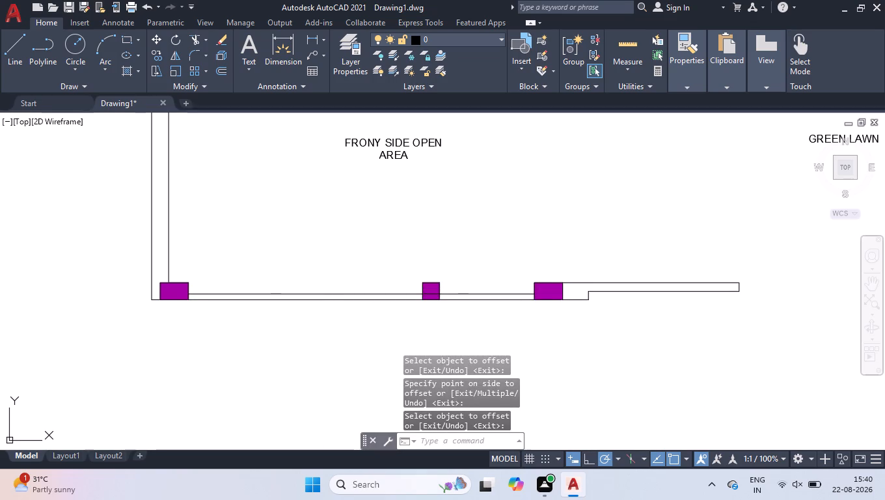
double_click(336, 268)
left_click(290, 303)
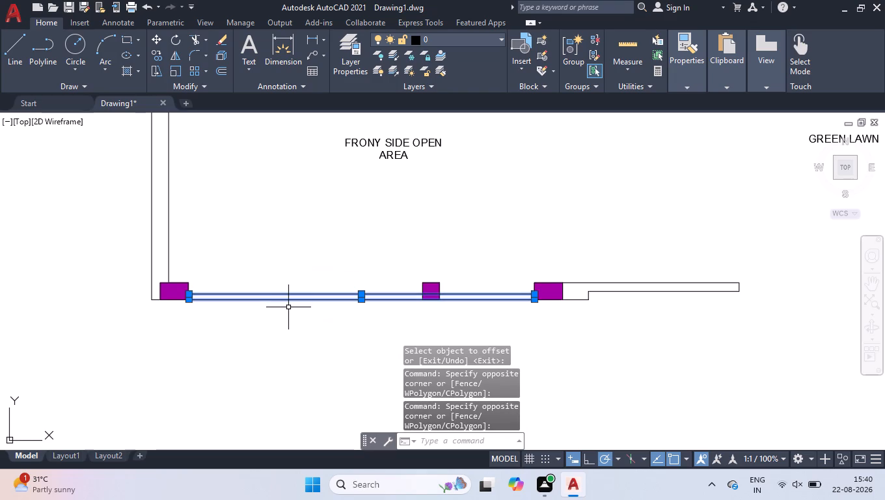
key("ctrl+1")
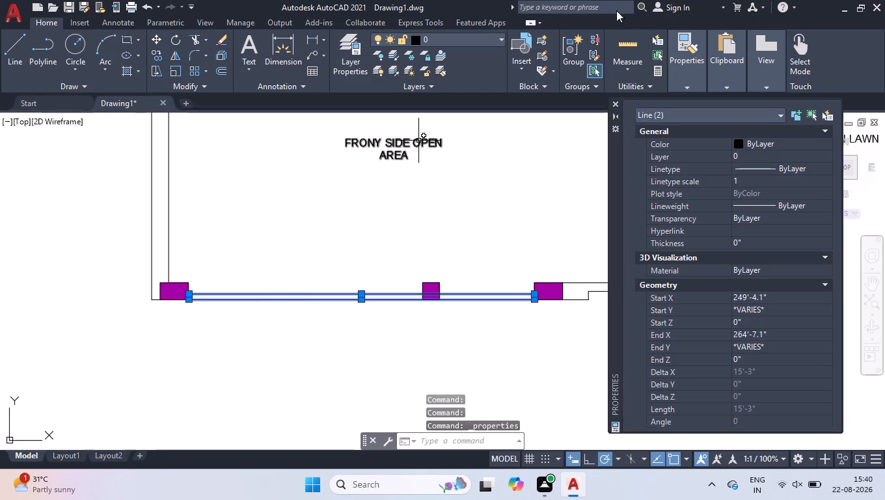
double_click(746, 139)
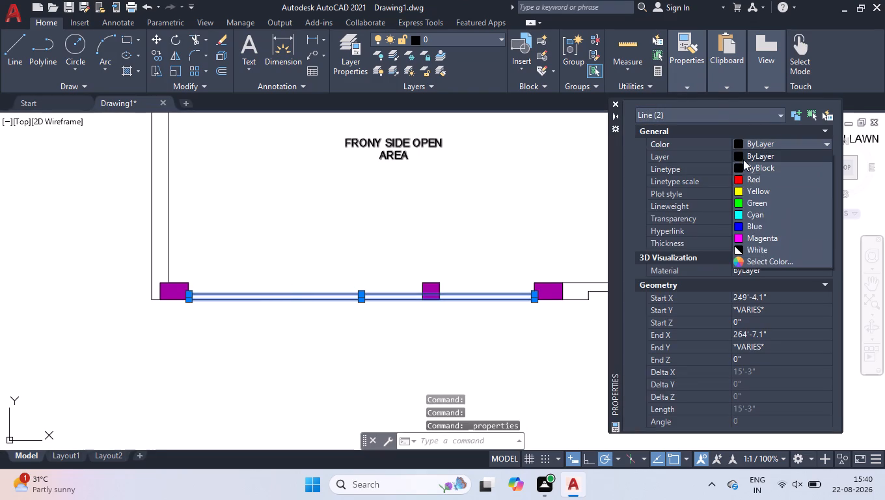
left_click(752, 216)
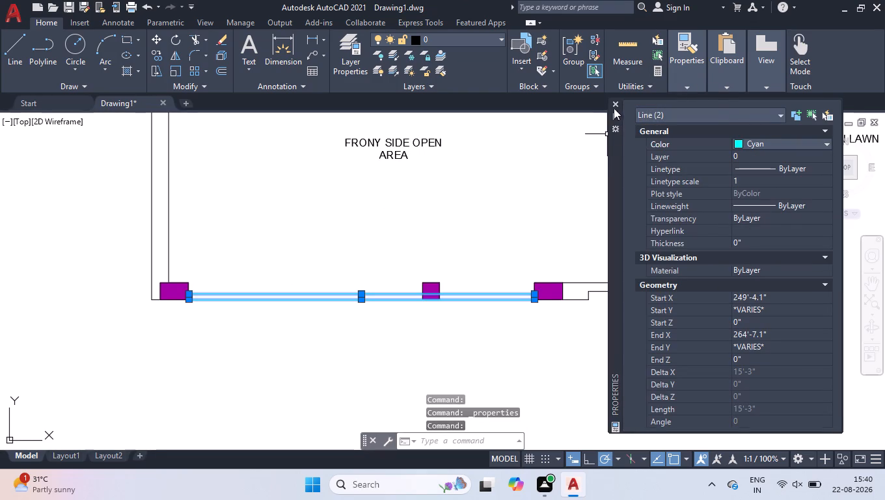
left_click(612, 101)
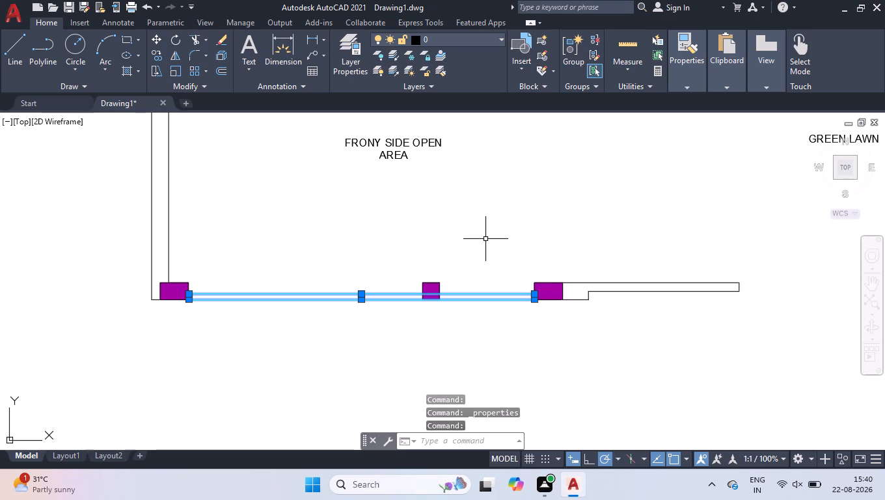
left_click(485, 236, "shift")
left_click(329, 343, "shift")
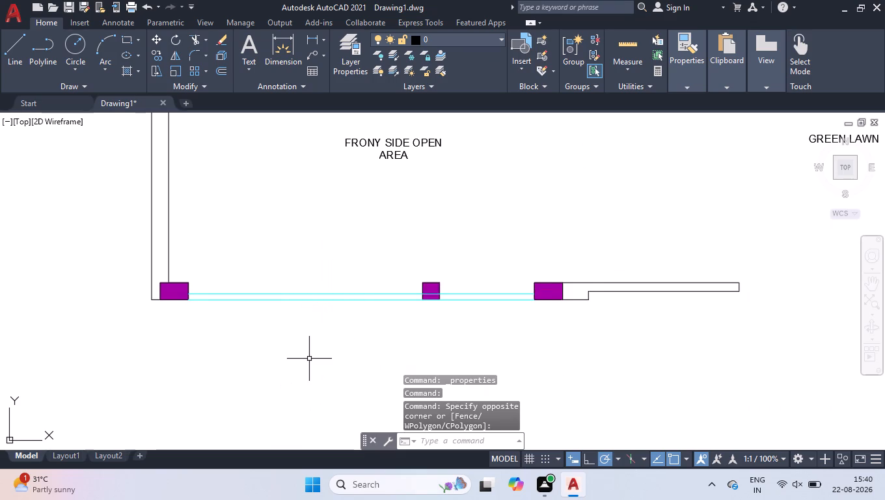
Trim both cyan gate lines where they pass through the small middle column of the front opening.
type("TR")
key("Return")
scroll(440, 318, "up", 1)
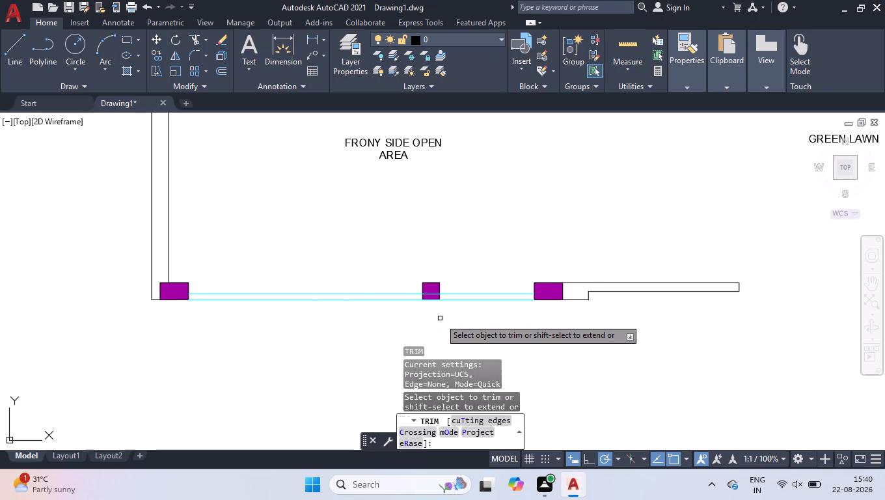
scroll(440, 318, "up", 1)
scroll(406, 257, "up", 2)
left_click(407, 263)
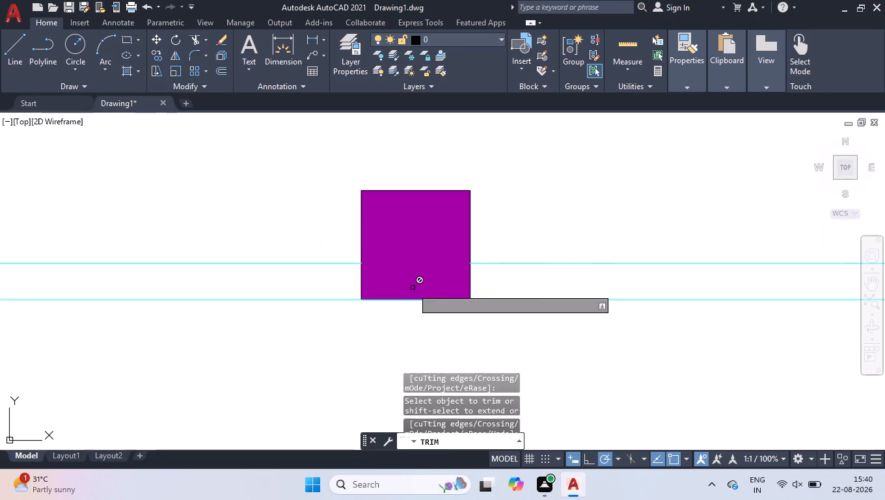
left_click(411, 300)
key("Return")
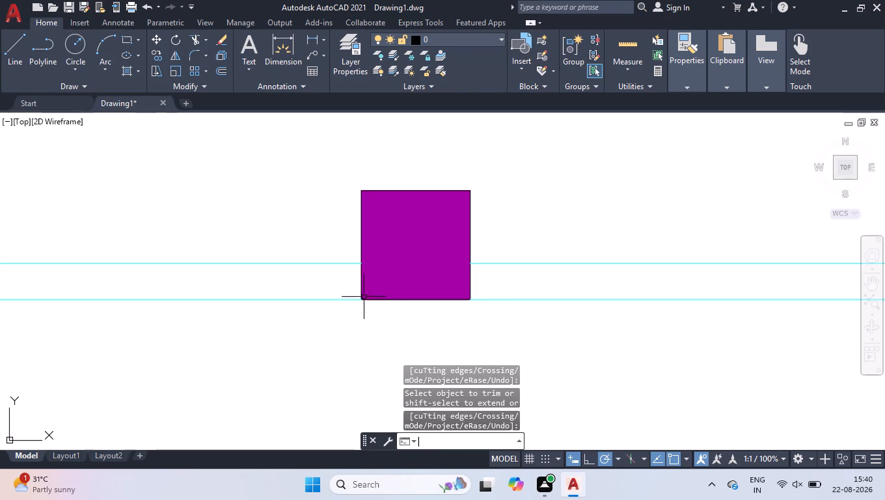
scroll(361, 333, "down", 1)
scroll(416, 270, "down", 3)
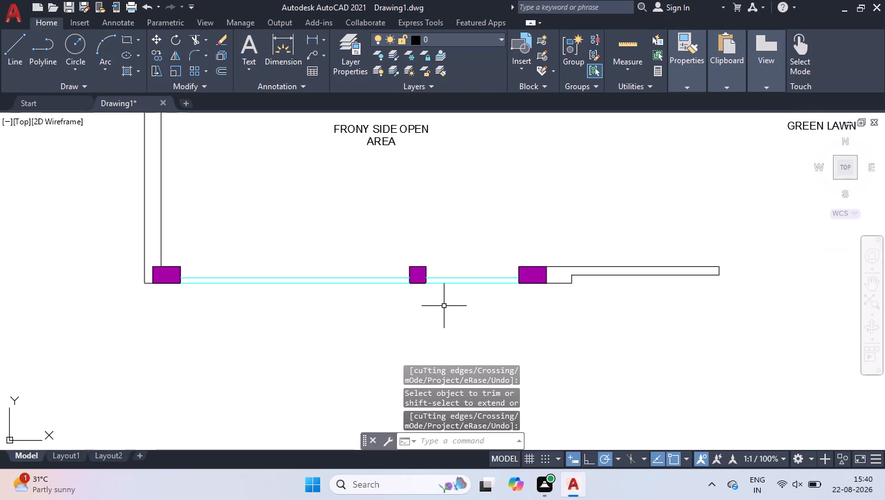
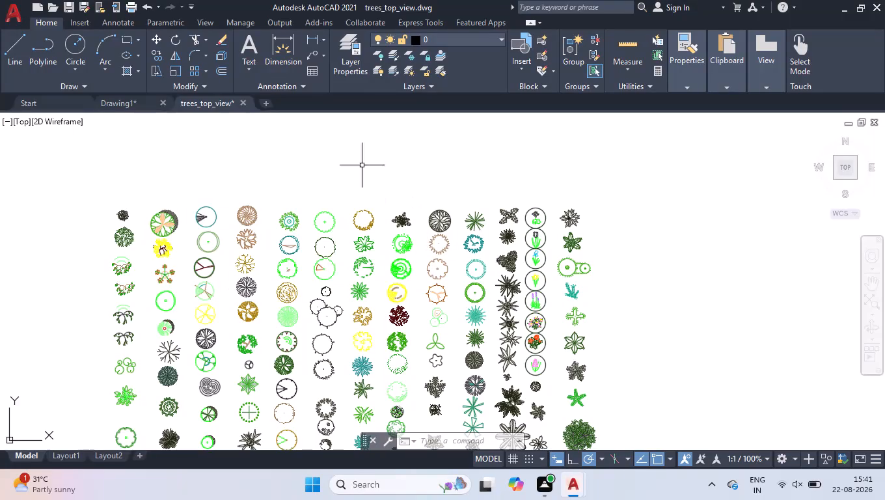
Copy the large dense green tree symbol from the end of trees_top_view's last column and paste it below the front boundary in Drawing1.
scroll(439, 242, "down", 1)
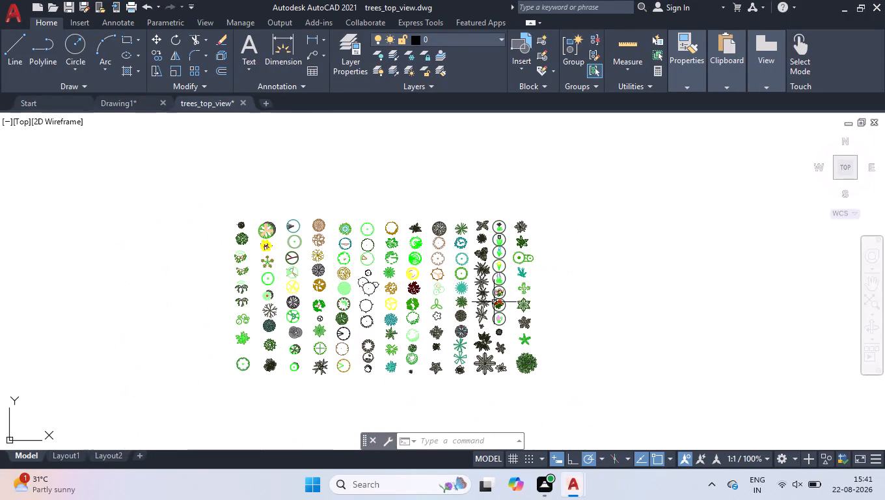
scroll(550, 375, "up", 3)
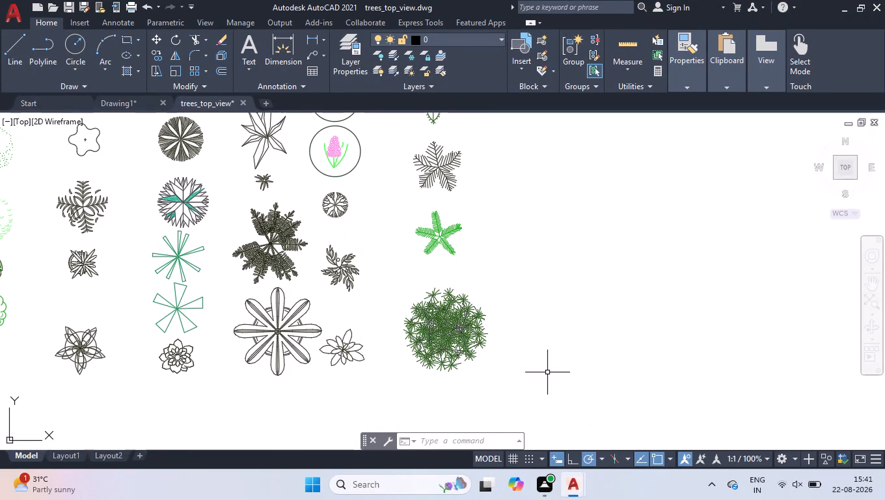
left_click(426, 333)
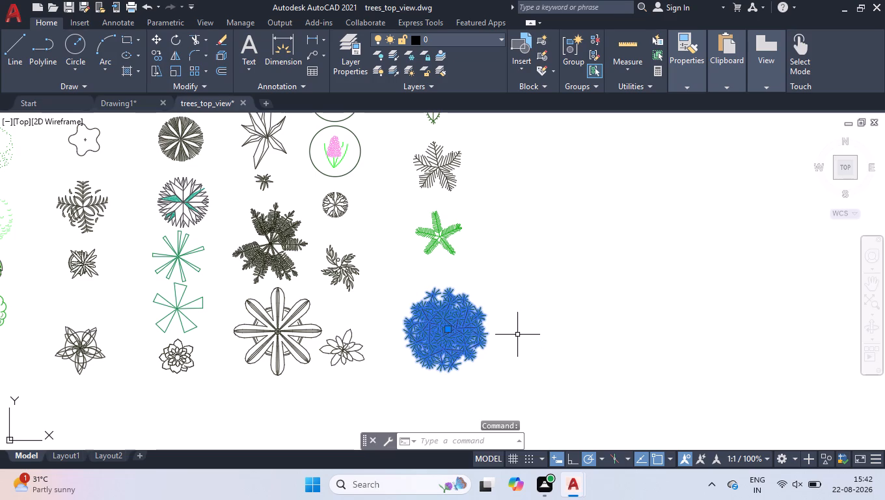
key("ctrl+c")
left_click(121, 105)
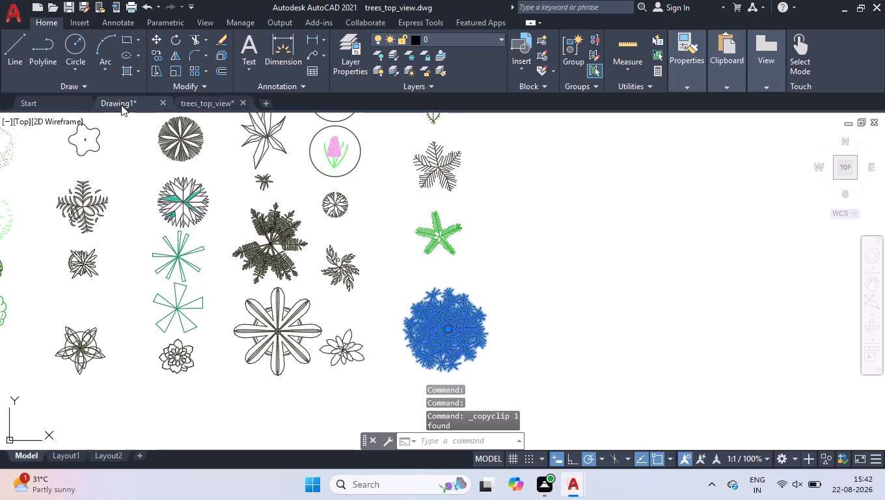
key("ctrl+v")
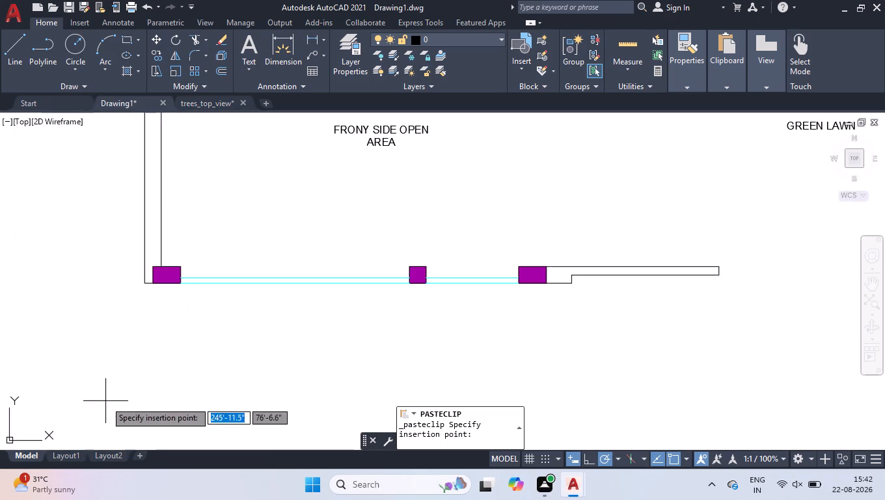
left_click(139, 400)
Scale the oversized pasted tree down to a small plant that fits the open strip behind the house.
scroll(114, 414, "up", 3)
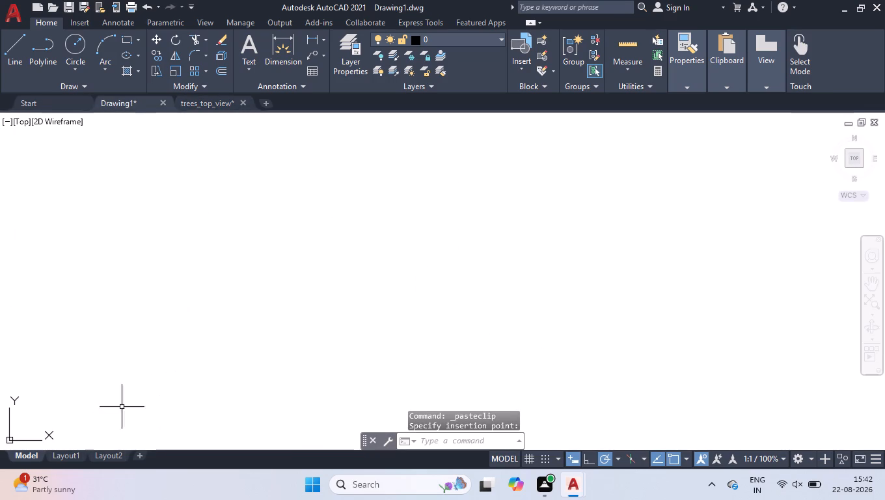
scroll(314, 311, "down", 4)
left_click(394, 307)
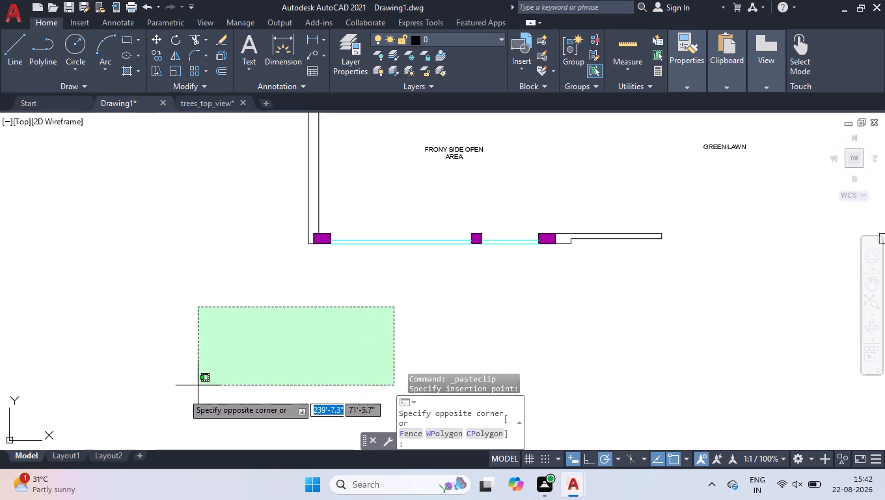
scroll(193, 331, "down", 2)
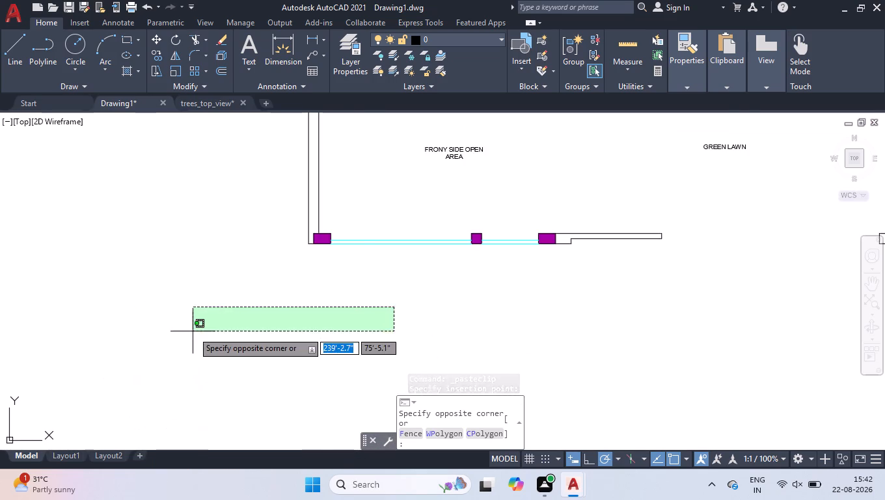
scroll(193, 331, "down", 2)
left_click(279, 374)
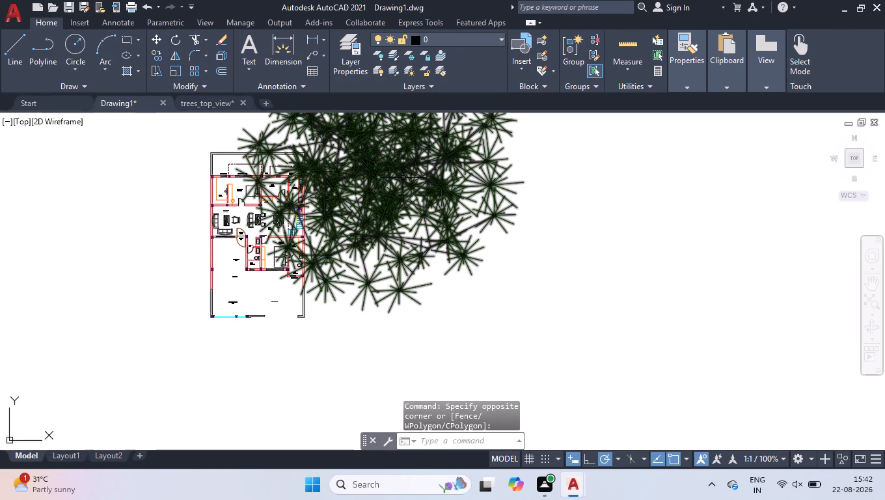
scroll(414, 185, "down", 1)
left_click(404, 169)
type("SCAL")
key("Return")
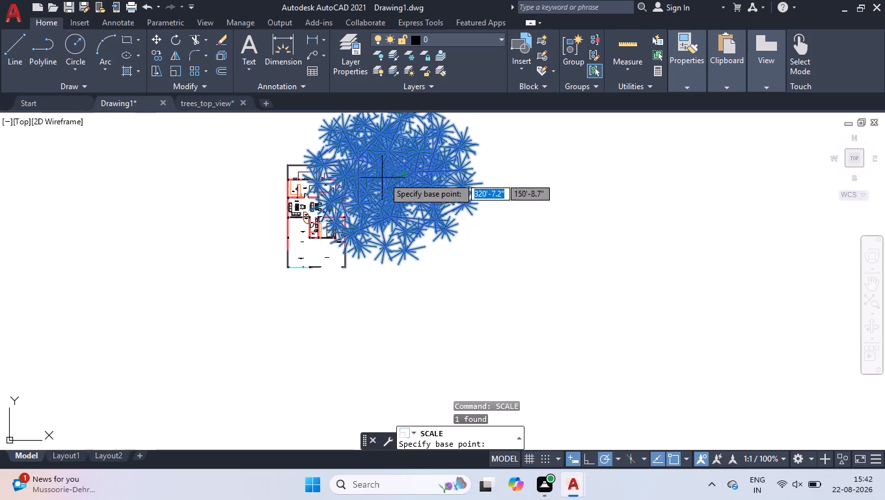
left_click(394, 169)
scroll(396, 149, "down", 2)
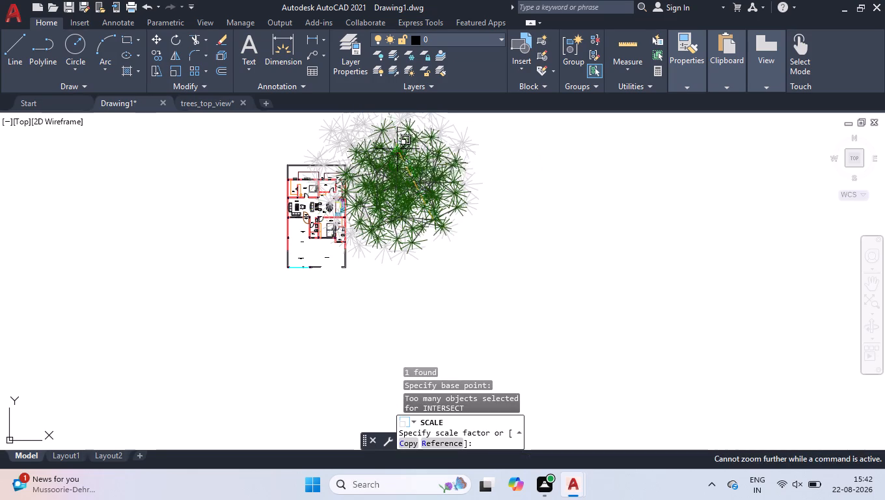
scroll(392, 135, "up", 3)
scroll(392, 135, "down", 2)
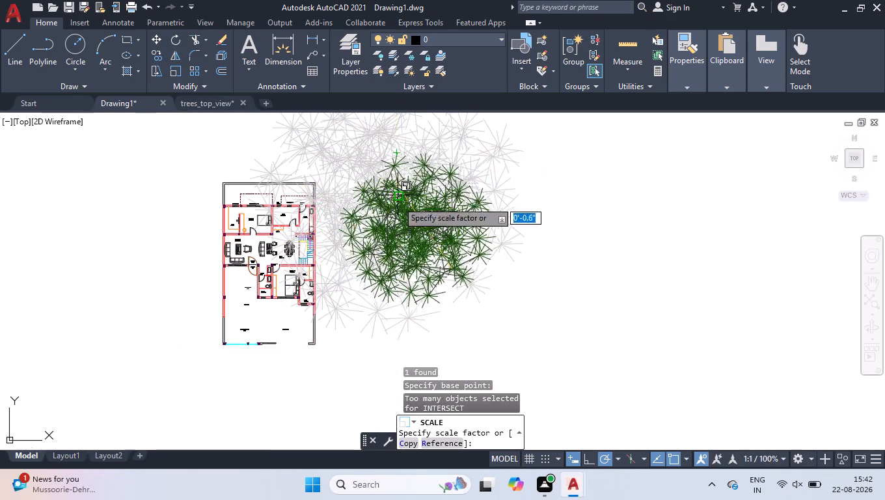
scroll(439, 309, "up", 2)
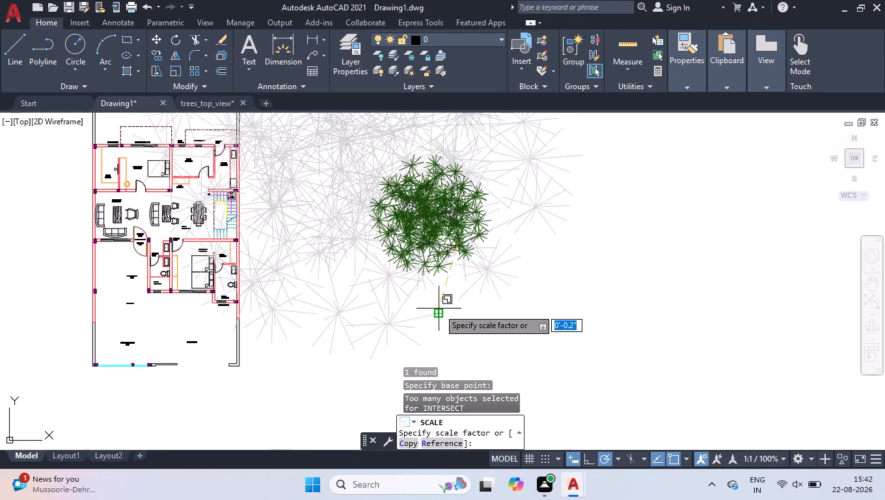
scroll(441, 186, "up", 2)
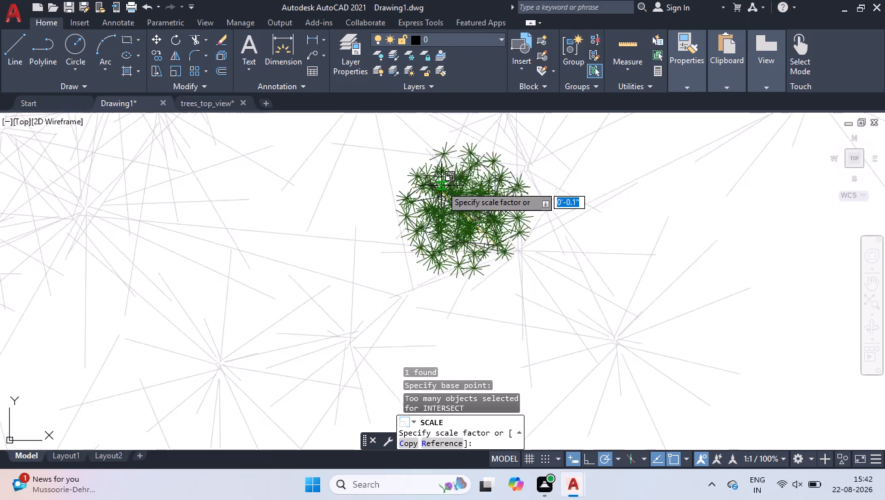
scroll(441, 186, "up", 1)
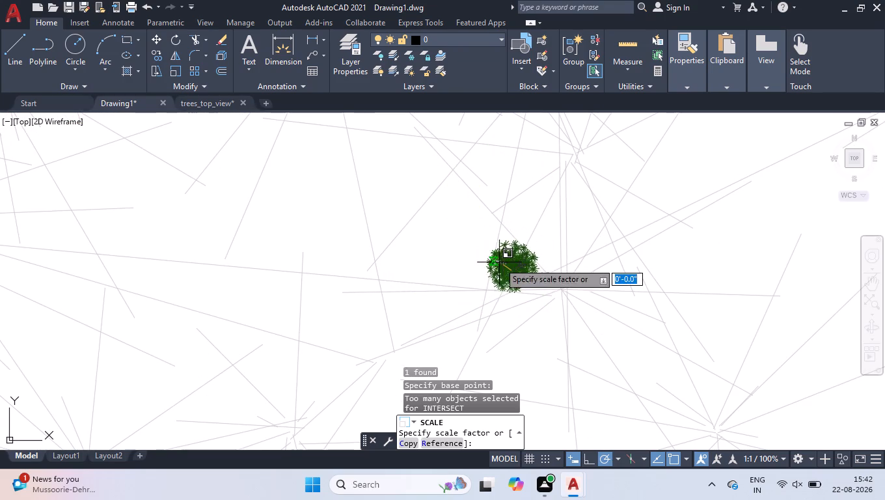
left_click(501, 264)
Move the scaled tree into the rear open strip, beside the side boundary wall near the bedroom's UPVC window.
left_click(519, 276)
left_click(516, 268)
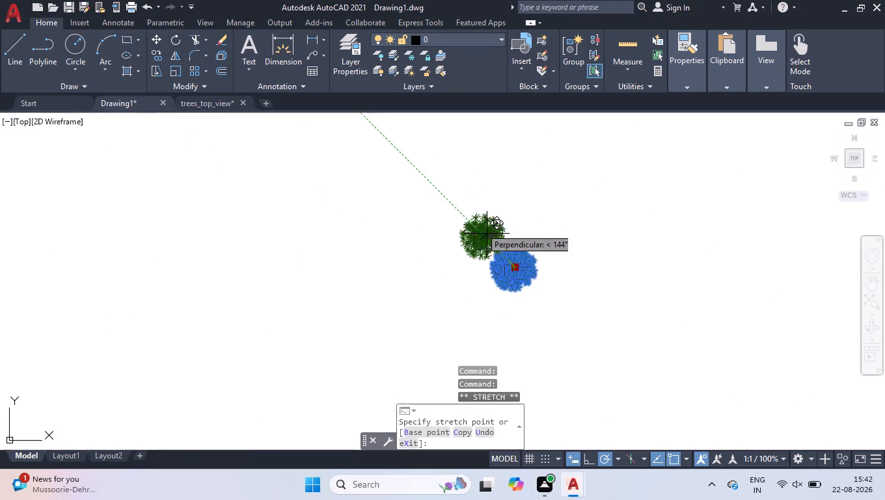
scroll(429, 185, "down", 6)
scroll(236, 150, "up", 1)
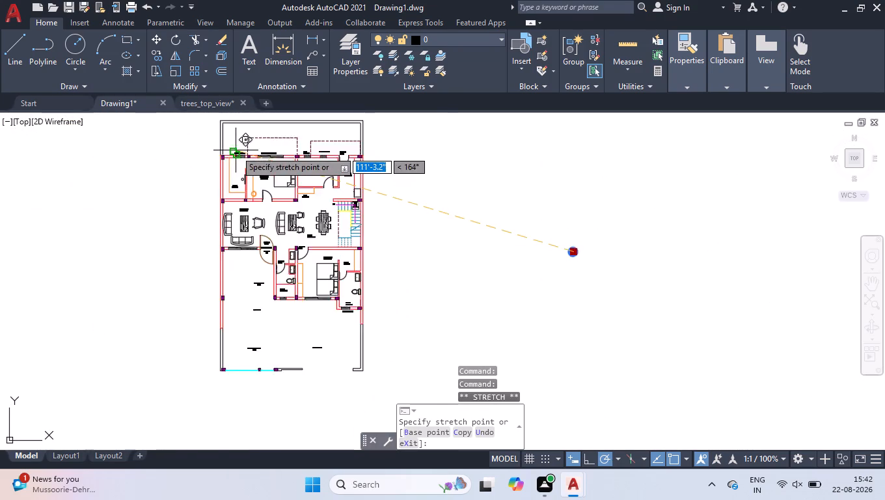
scroll(236, 150, "up", 1)
scroll(253, 232, "down", 1)
scroll(223, 138, "up", 4)
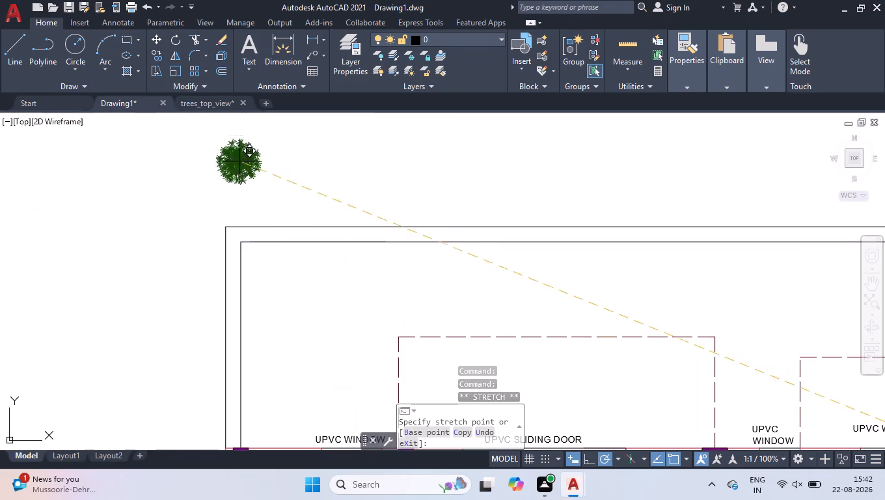
scroll(282, 261, "down", 1)
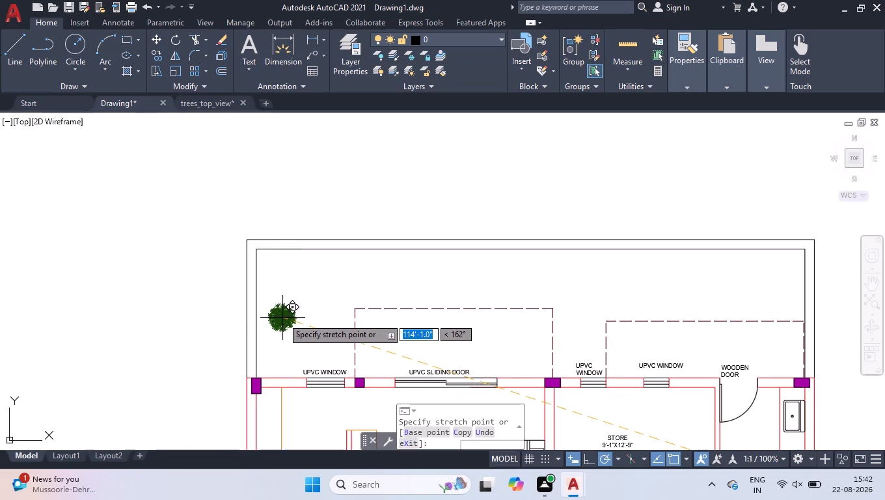
left_click(273, 316)
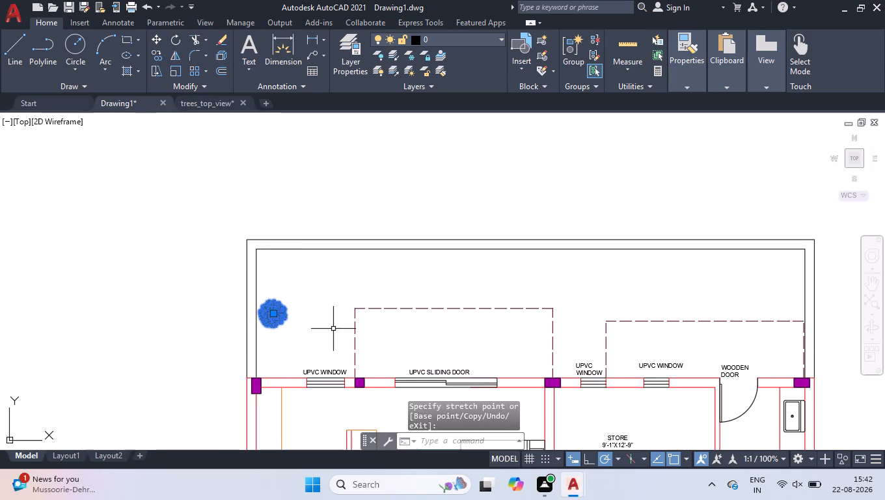
Copy the tree three times along the rear boundary wall, starting at the corner about 4 ft above the original and spaced about 3 ft apart.
type("CO")
key("Return")
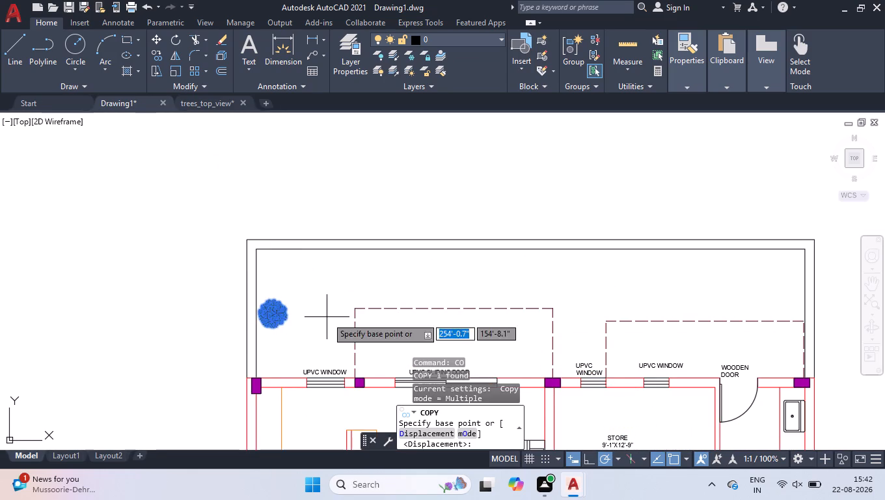
left_click(267, 325)
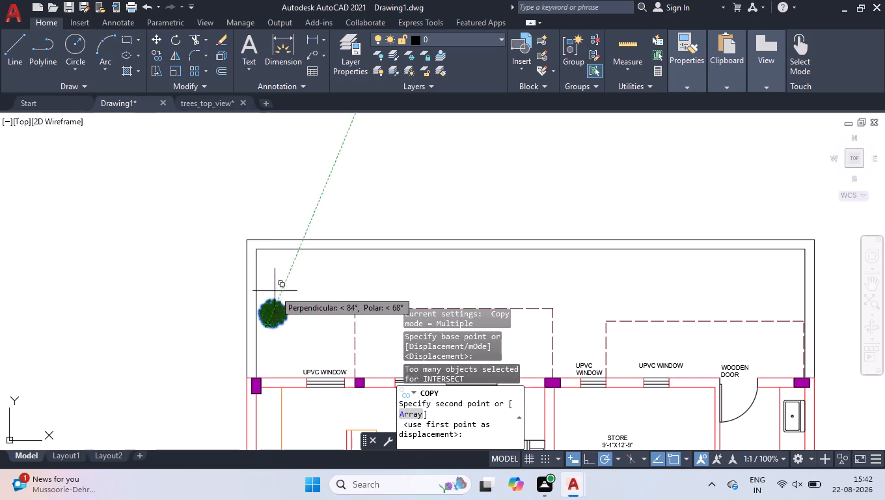
scroll(271, 274, "up", 2)
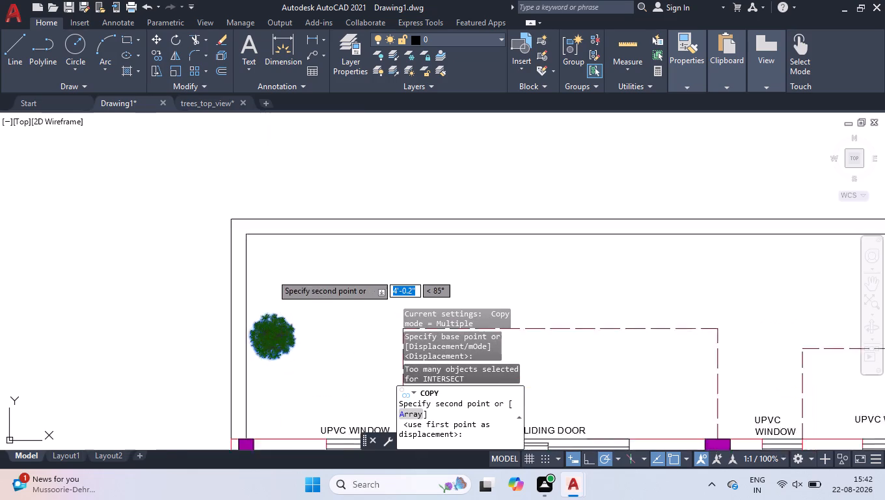
scroll(271, 274, "up", 1)
left_click(264, 288)
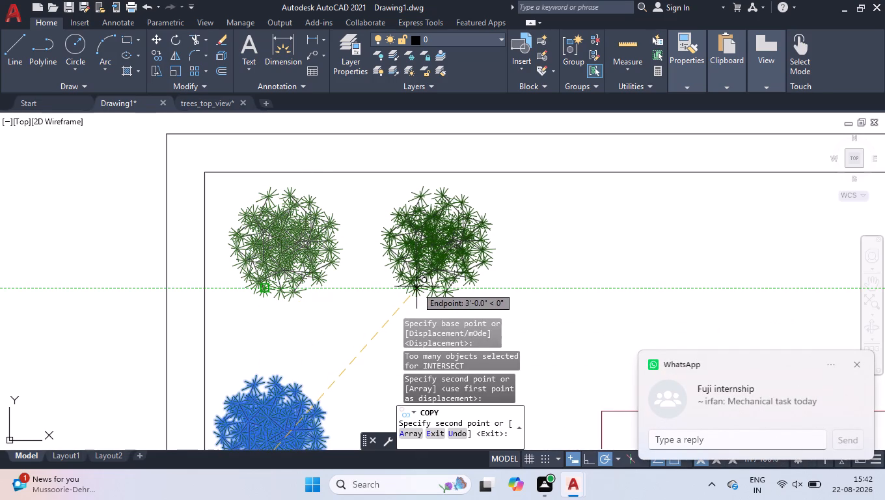
left_click(416, 286)
scroll(411, 271, "down", 4)
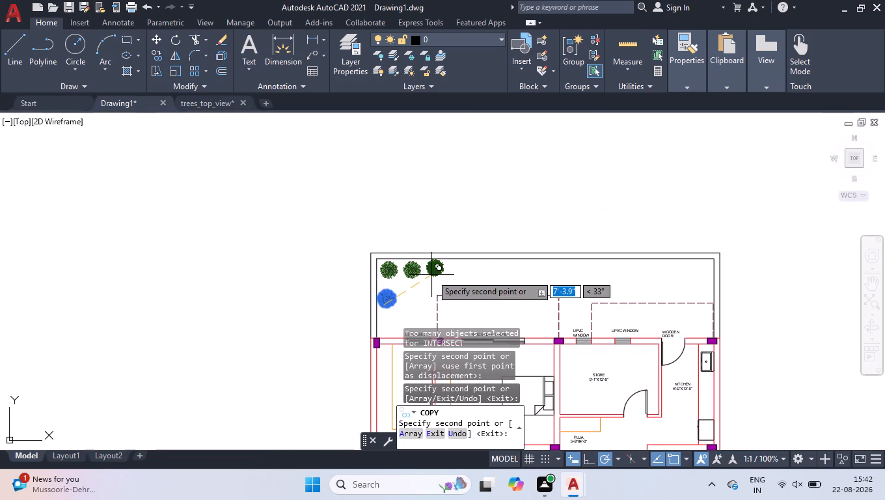
scroll(432, 276, "up", 2)
left_click(433, 277)
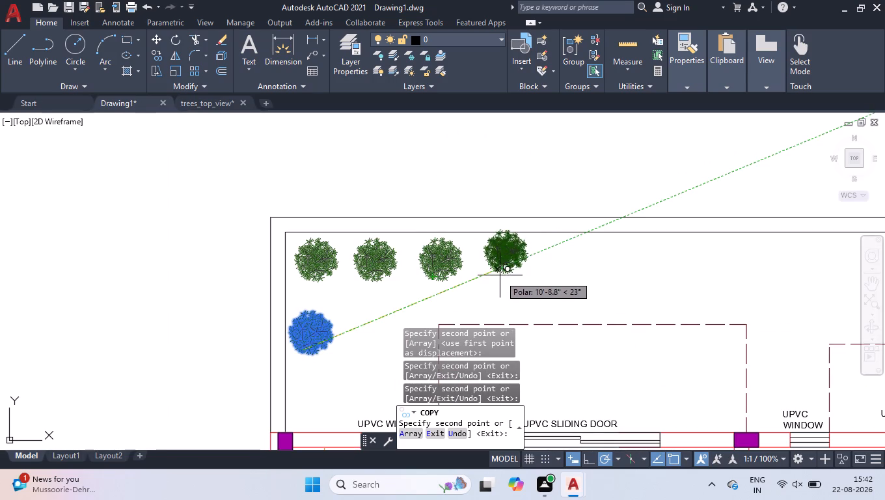
key("Return")
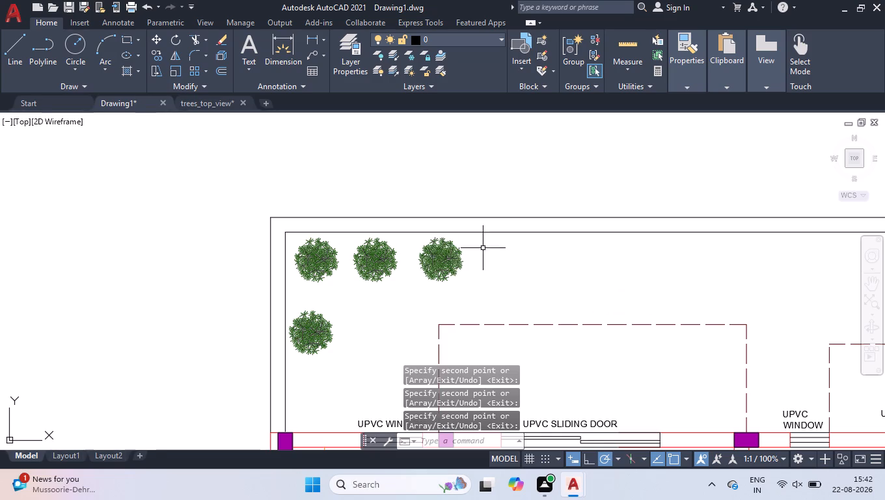
Copy the third tree of the rear row four times along the rear boundary wall, spaced about 3 ft apart.
key("space")
left_click(443, 265)
key("Return")
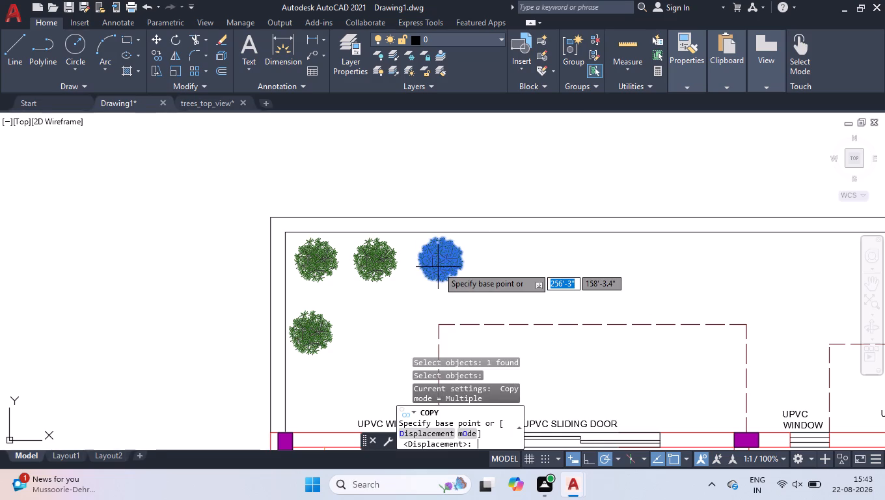
left_click(438, 267)
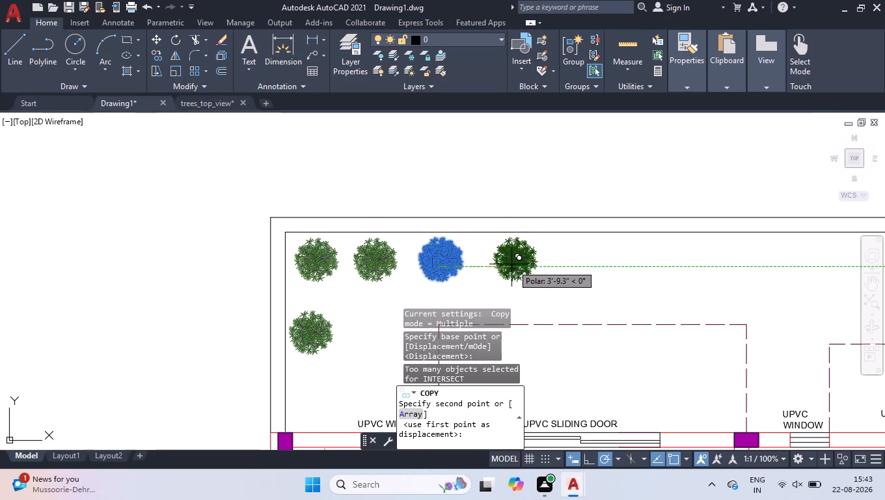
left_click(496, 268)
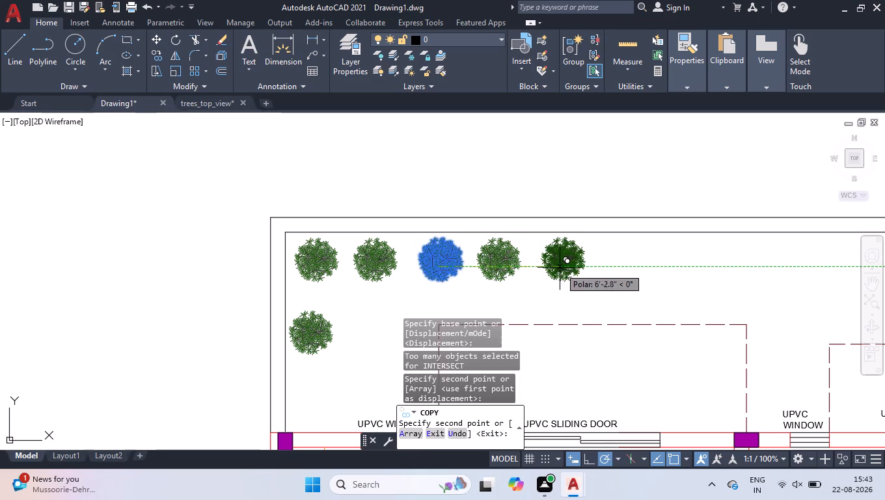
left_click(558, 268)
left_click(614, 273)
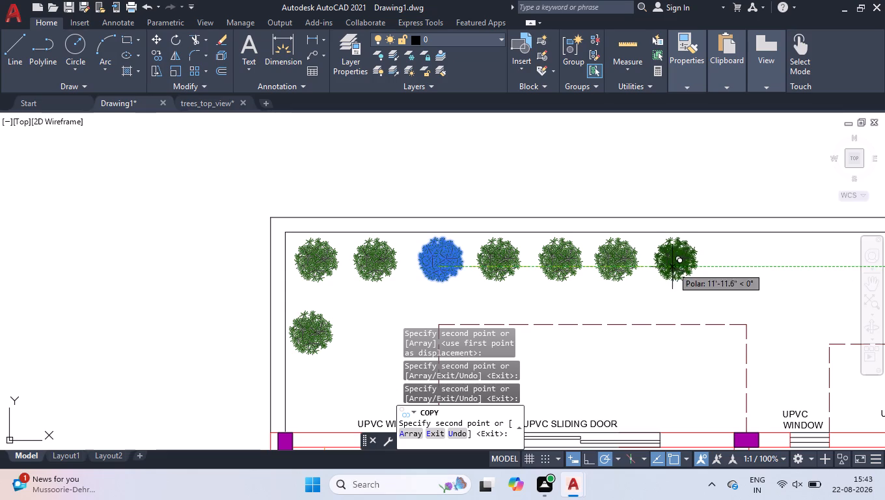
left_click(669, 268)
Continue the row with eight more copies about 3 ft apart up to the far corner, plus one just below it along the side wall.
scroll(634, 273, "down", 4)
scroll(763, 274, "up", 2)
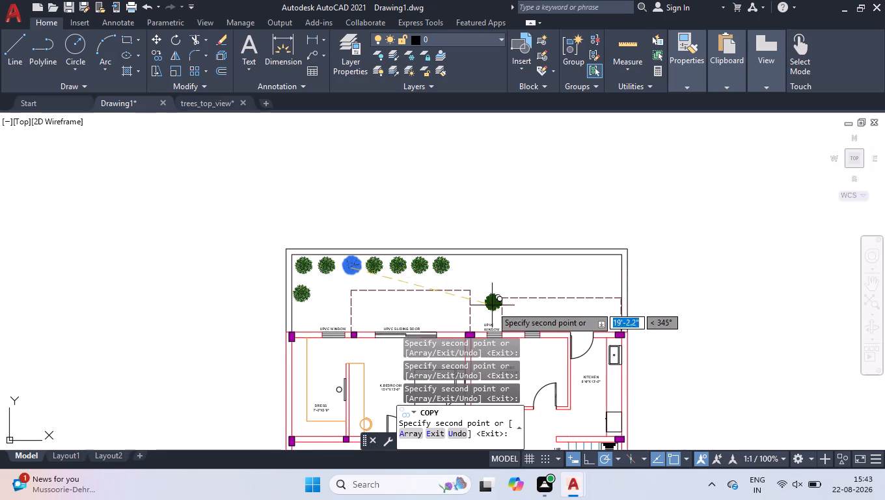
scroll(481, 297, "up", 1)
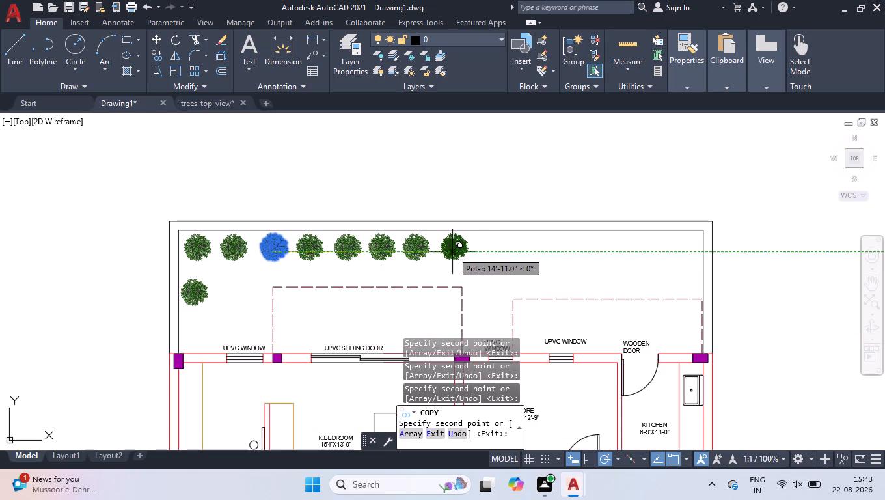
left_click(452, 252)
left_click(485, 251)
left_click(523, 253)
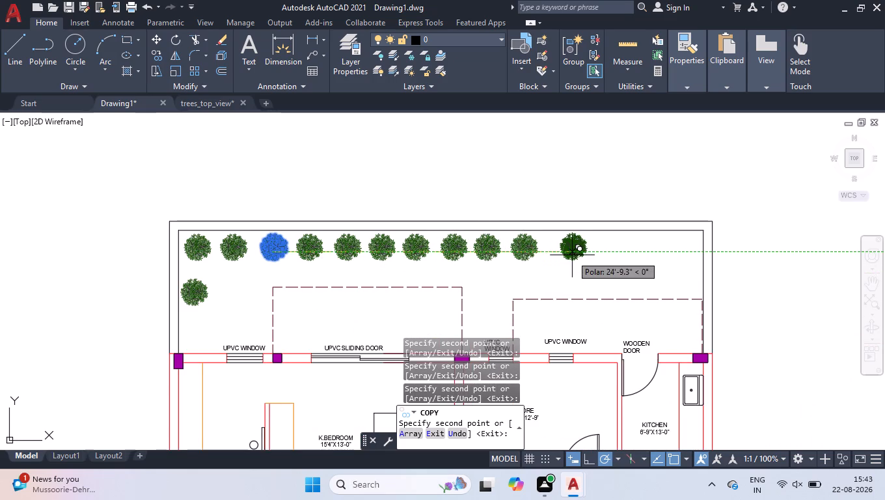
left_click(559, 257)
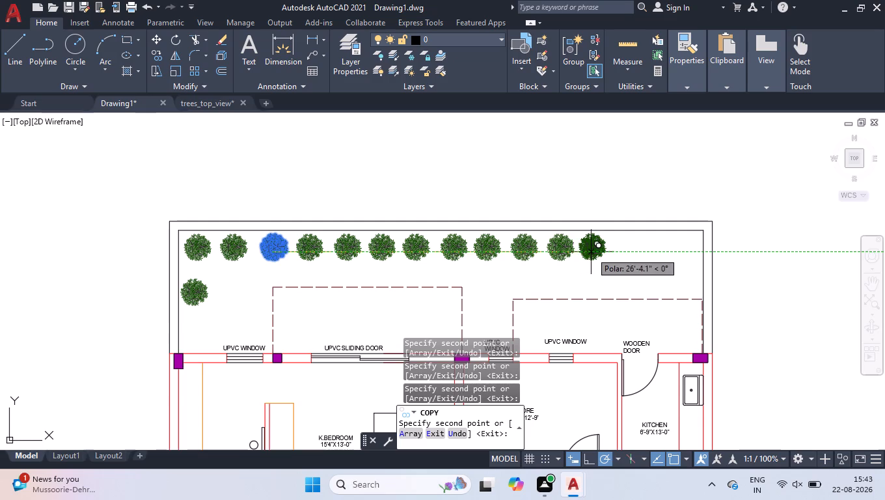
left_click(593, 252)
left_click(622, 249)
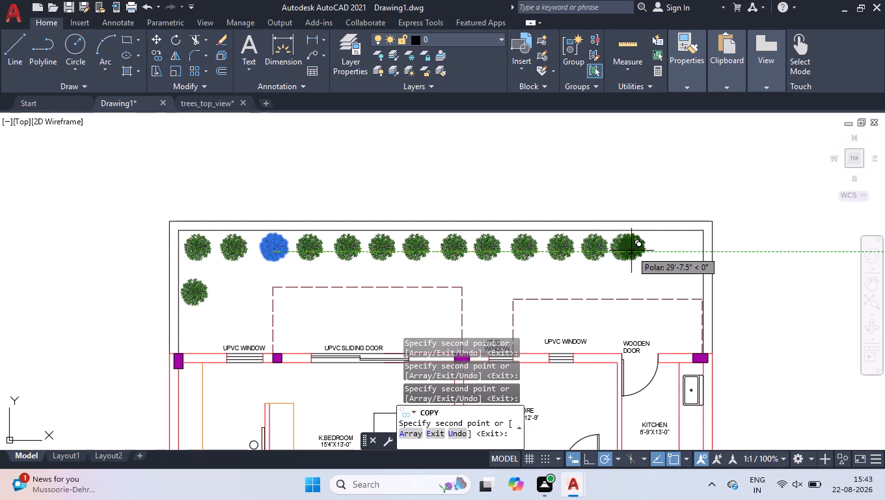
left_click(656, 251)
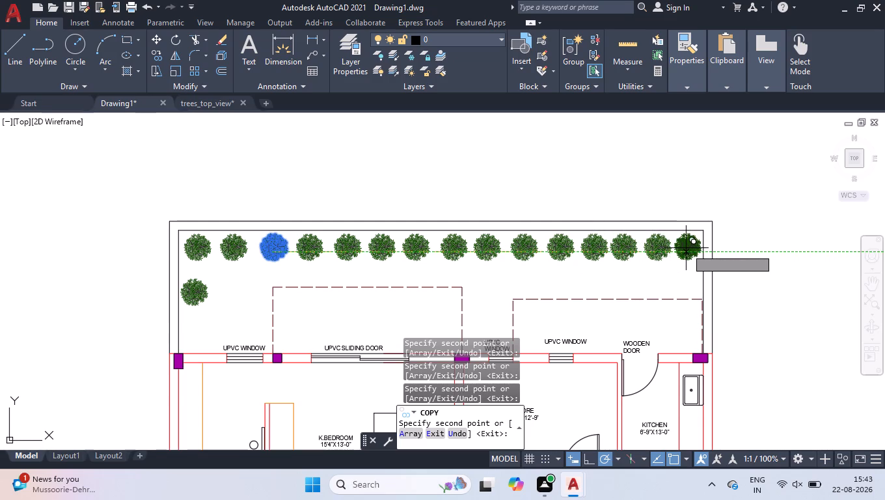
left_click(686, 248)
left_click(688, 281)
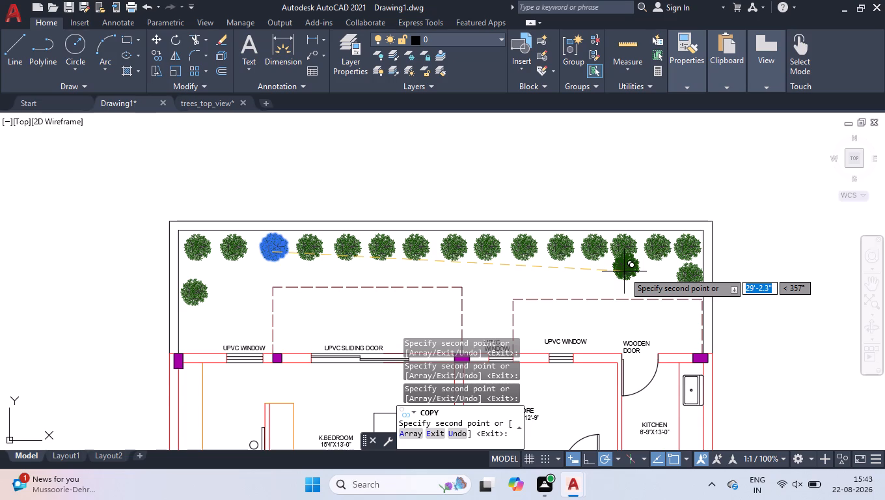
key("Return")
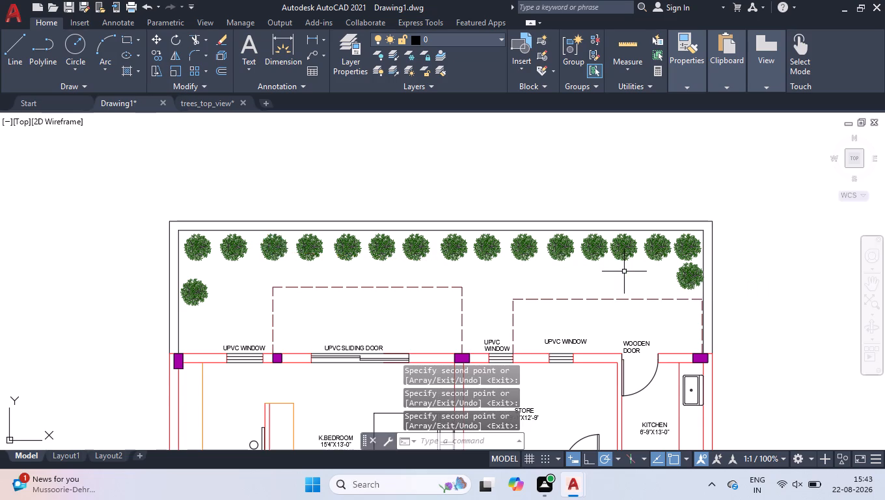
Look over the front open area and green lawn in Drawing1, and examine the full set of plant symbols in trees_top_view.
scroll(617, 267, "down", 6)
scroll(639, 337, "up", 2)
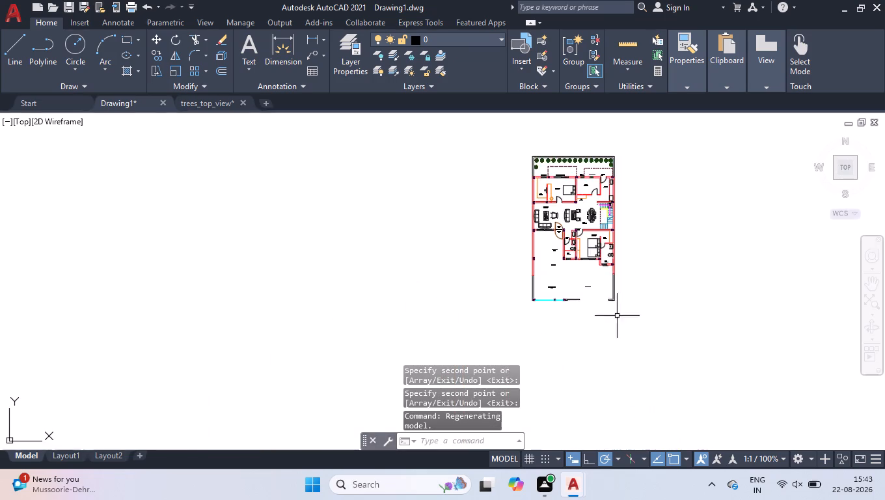
scroll(582, 273, "up", 3)
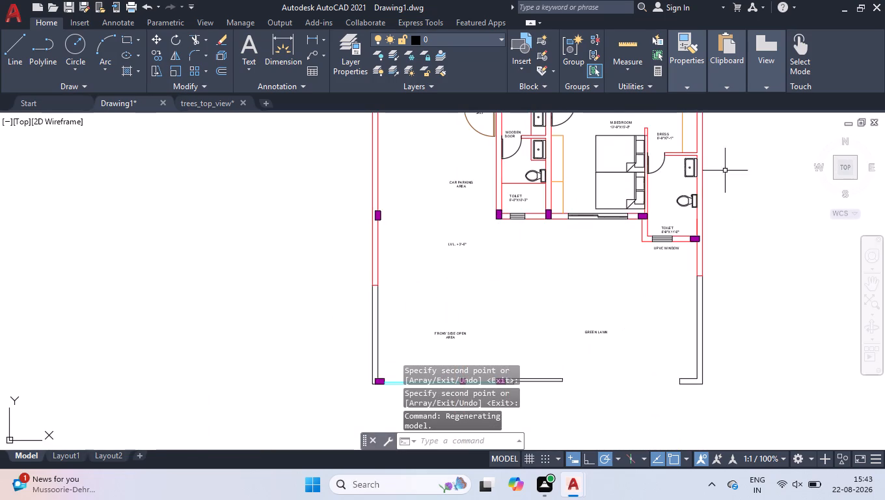
left_click(202, 107)
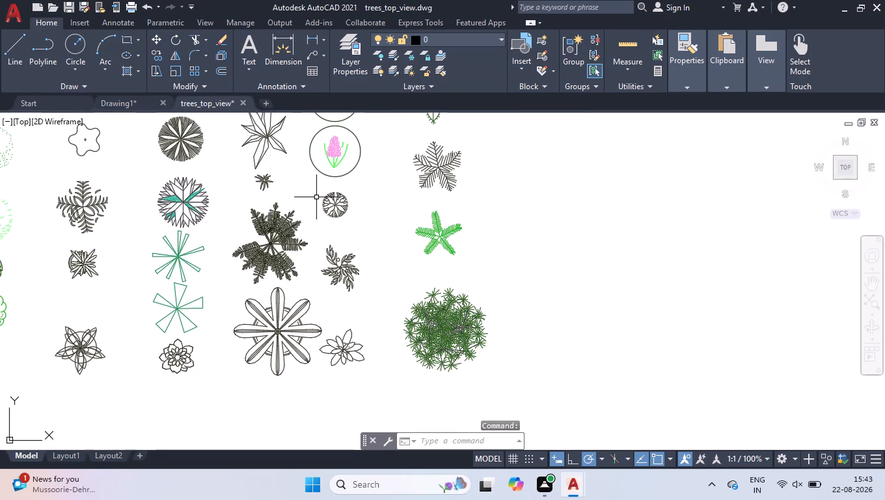
scroll(340, 271, "down", 2)
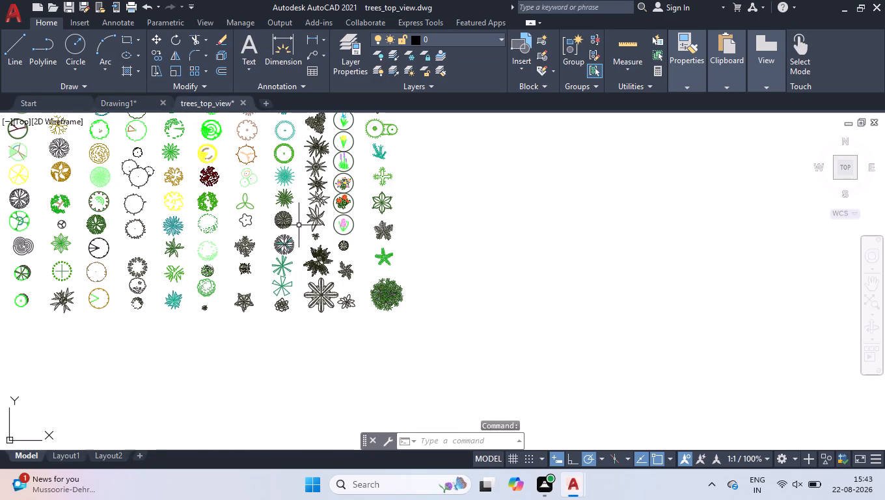
scroll(298, 225, "down", 3)
scroll(275, 217, "up", 2)
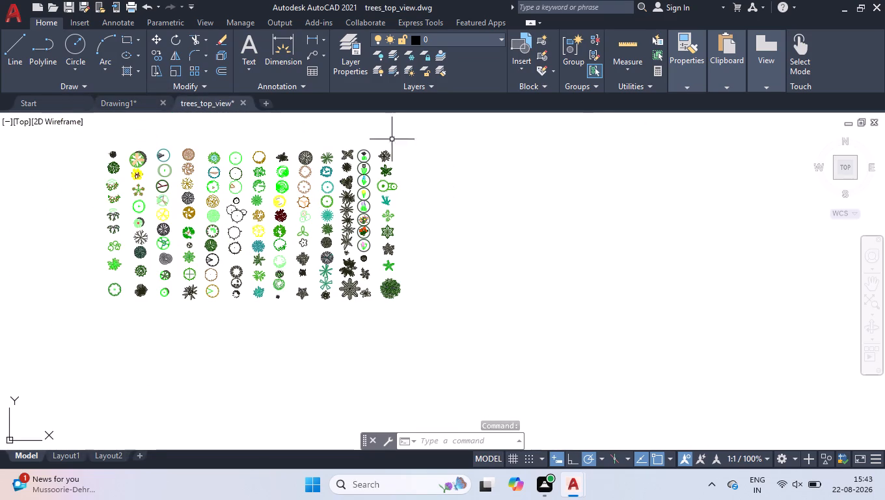
left_click(850, 166)
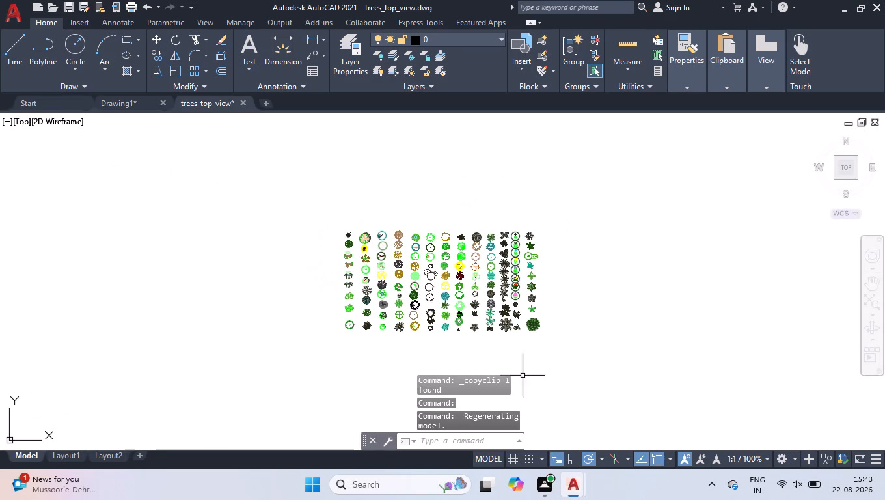
scroll(513, 361, "up", 1)
scroll(465, 199, "up", 1)
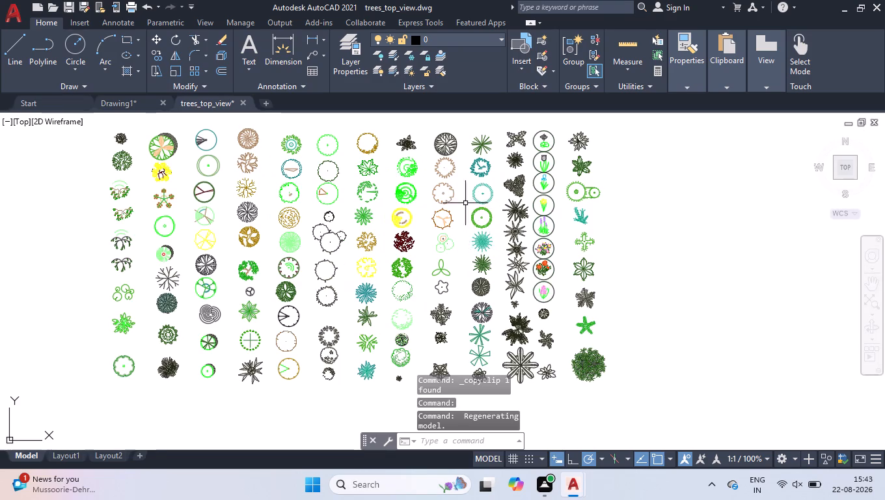
Move the floating command line clear of the plant symbols.
left_click_drag(365, 441, 756, 413)
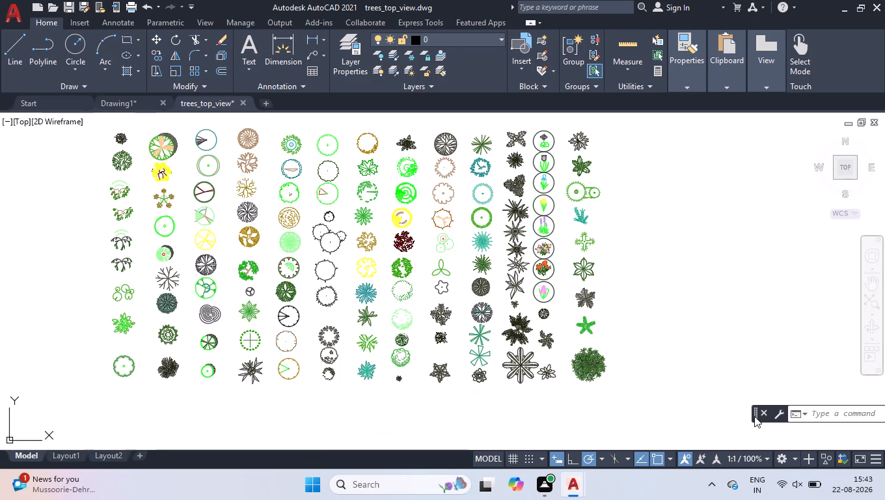
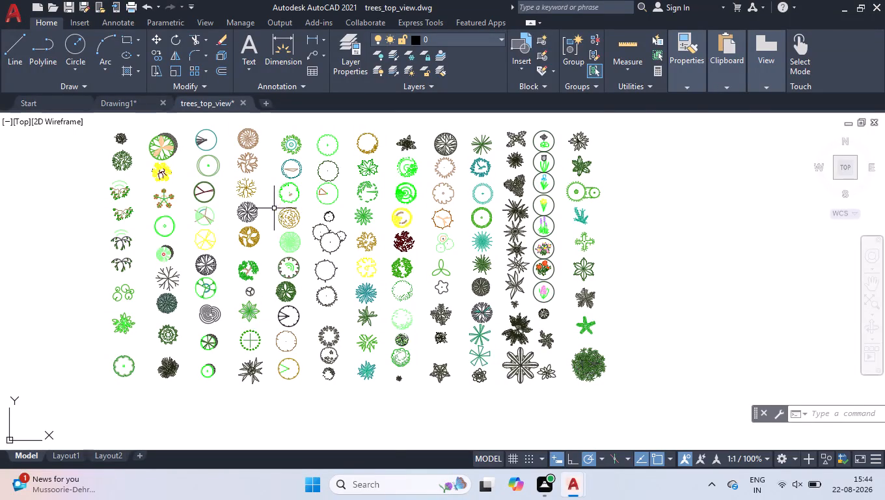
Copy the leafy green plant symbol near the bottom of the first column in trees_top_view and paste it beside the plan in Drawing1.
scroll(292, 247, "up", 2)
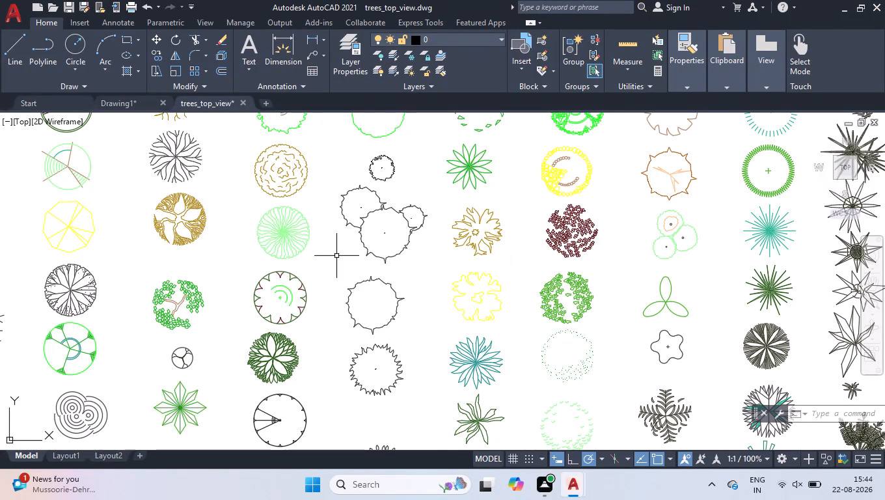
scroll(338, 257, "down", 2)
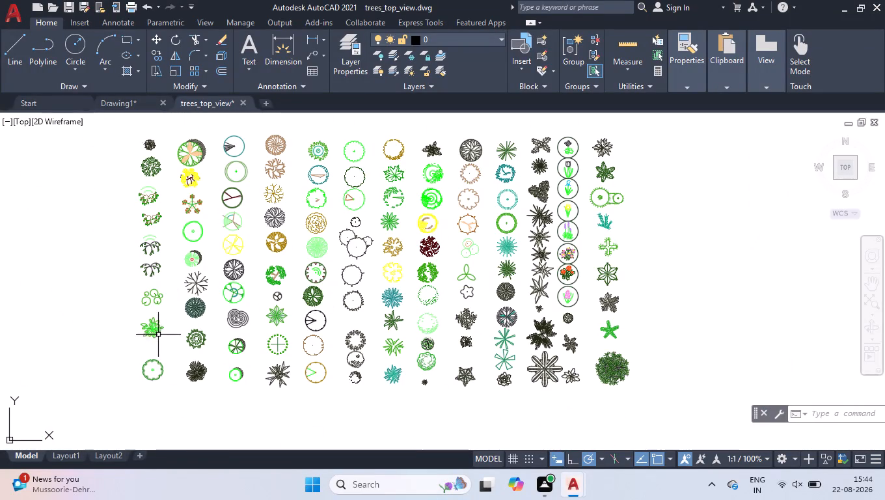
left_click(151, 327)
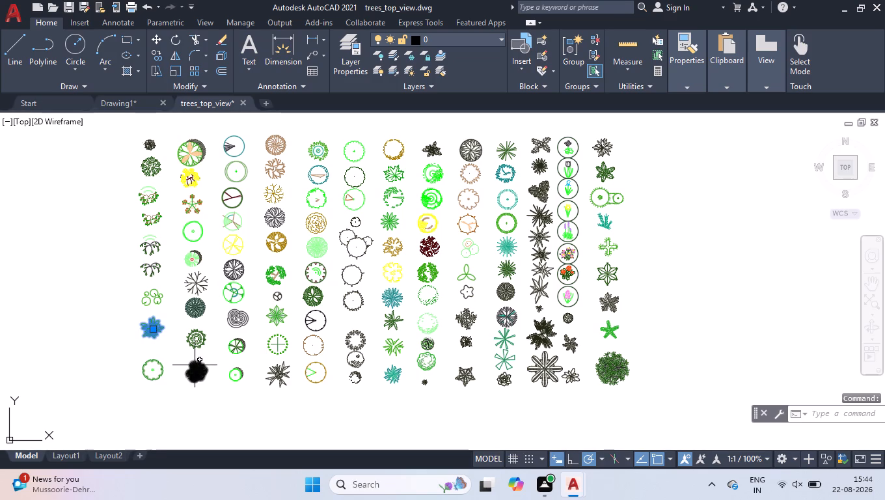
key("ctrl+c")
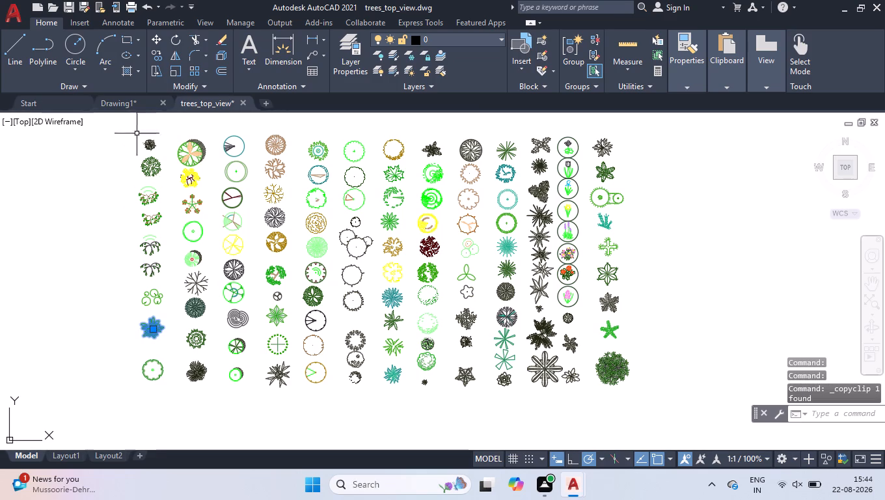
left_click(151, 105)
key("ctrl+v")
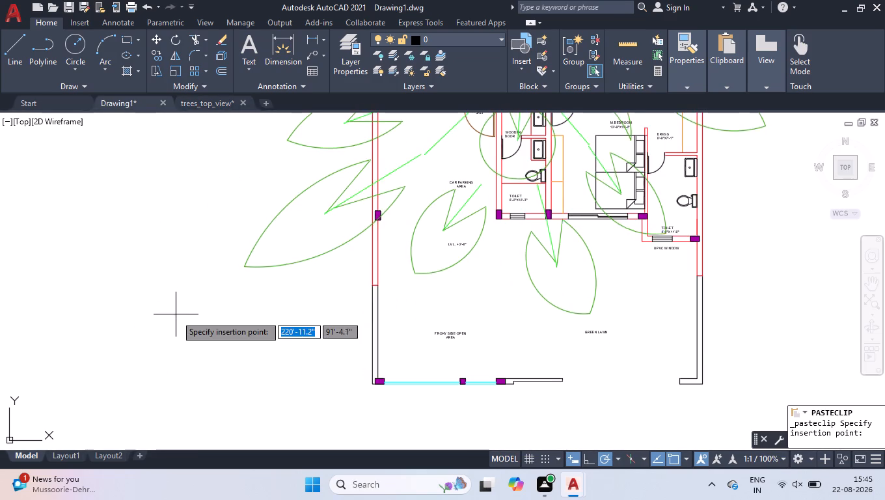
scroll(280, 369, "down", 3)
left_click(403, 366)
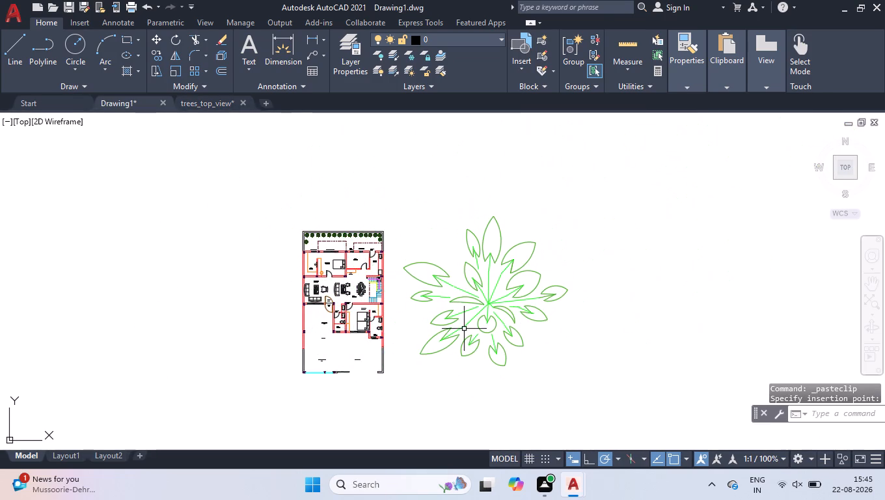
Scale the pasted leafy plant down from its centre to a small potted-plant size suited to the house plan.
type("SCAL")
key("Return")
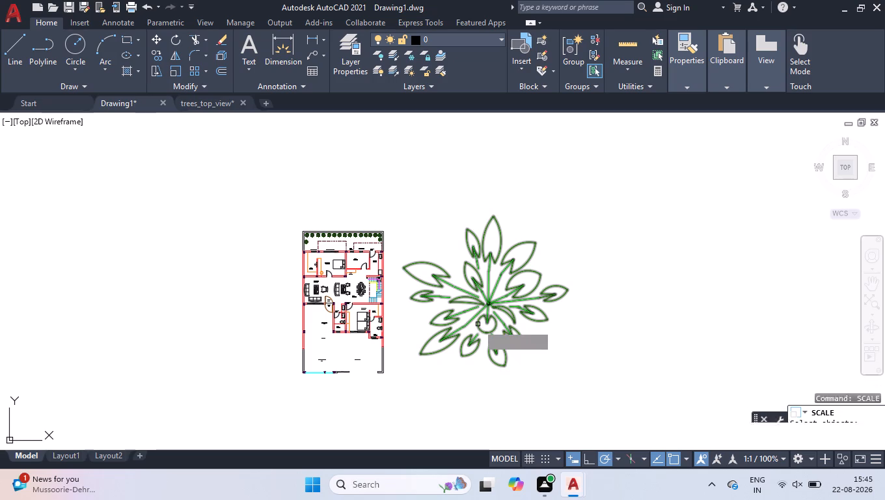
left_click(496, 302)
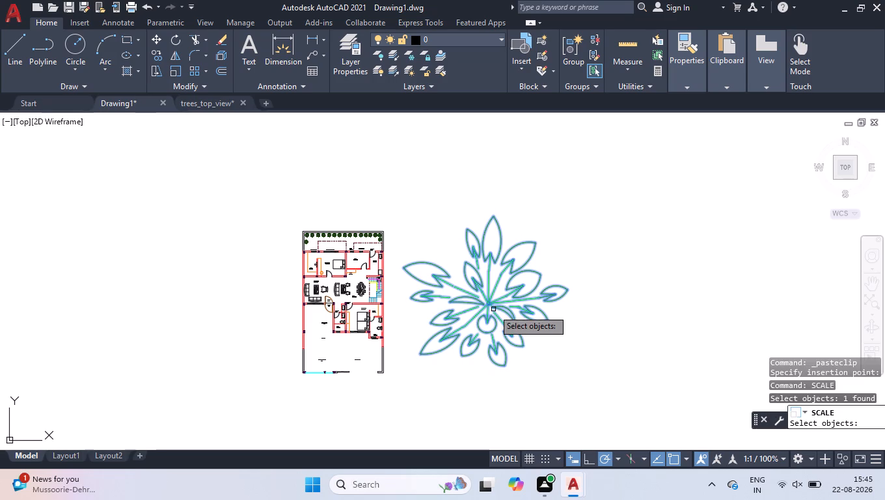
key("Return")
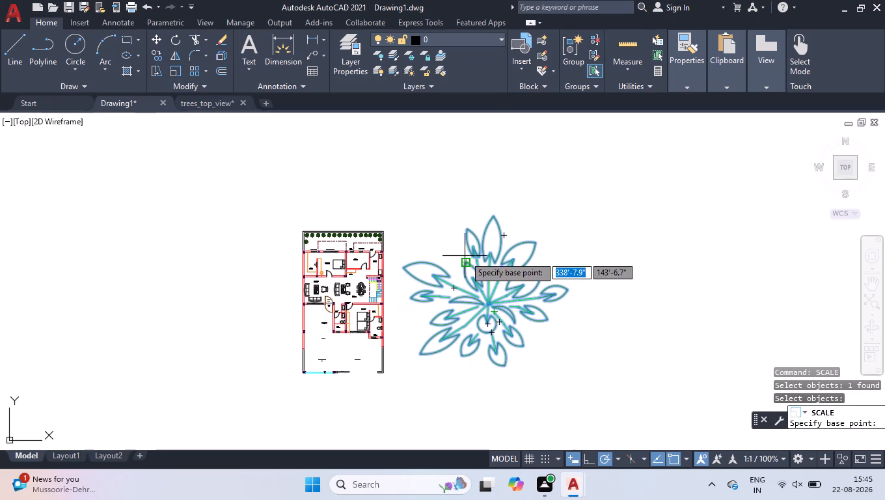
left_click(491, 305)
scroll(498, 304, "up", 2)
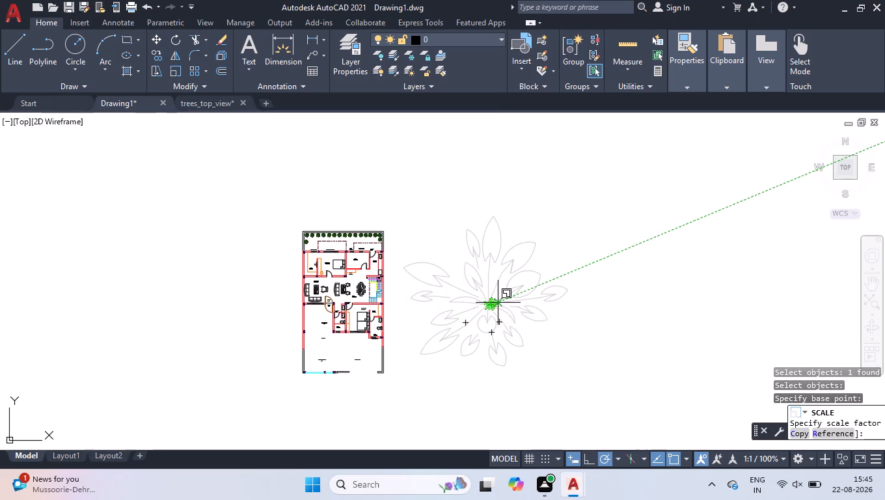
scroll(494, 308, "up", 4)
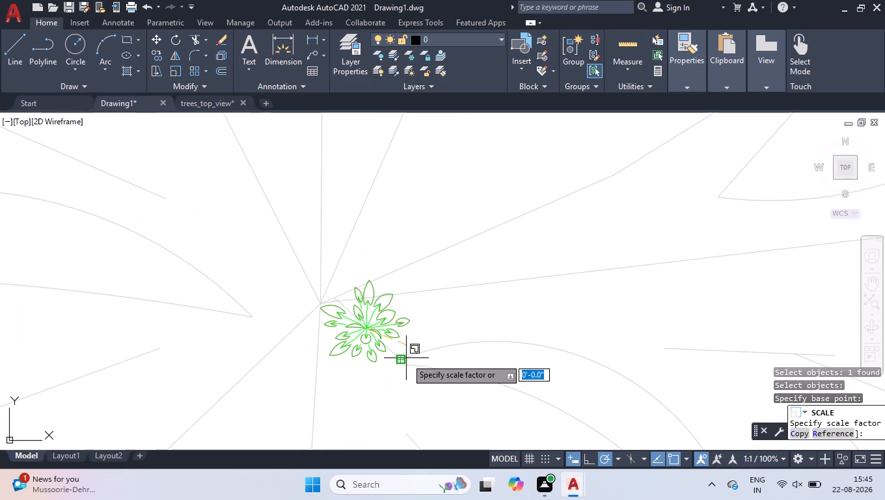
left_click(406, 358)
Move the scaled plant into the open space between the lobby dining table and the stairs, near the yellow railing corner.
left_click(378, 327)
left_click(369, 329)
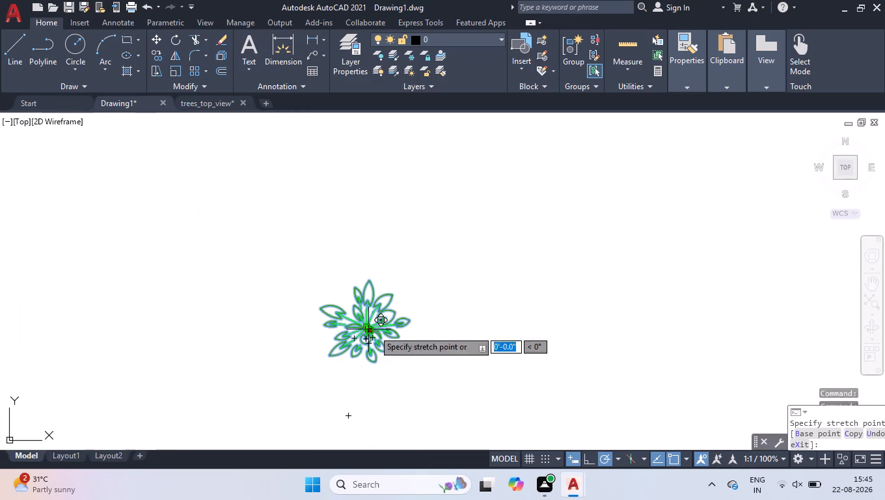
scroll(414, 304, "down", 4)
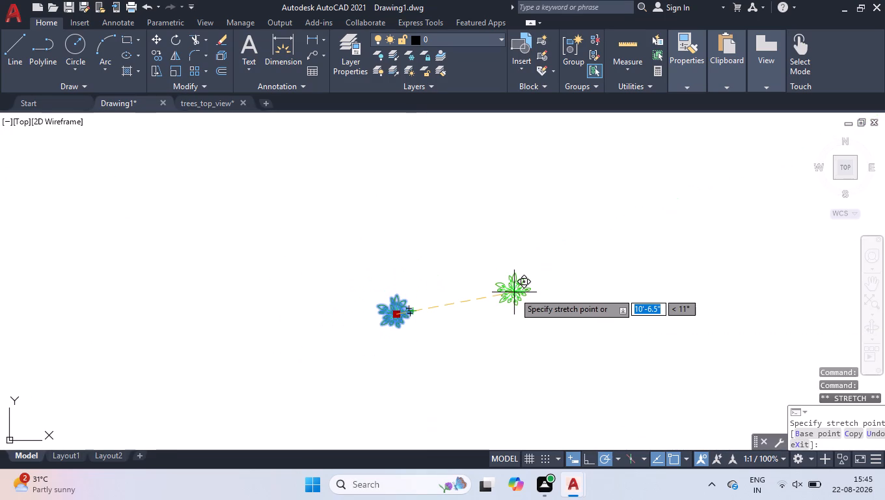
scroll(455, 294, "down", 3)
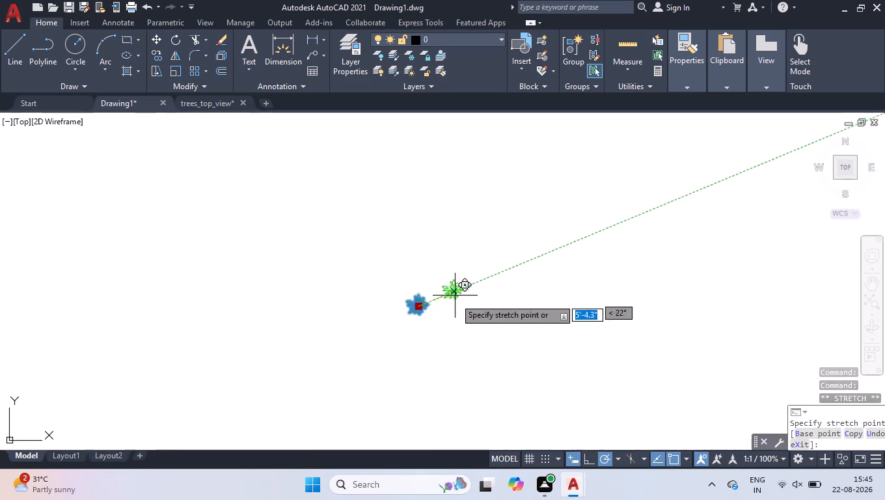
scroll(455, 299, "down", 1)
scroll(332, 274, "up", 4)
scroll(289, 329, "up", 4)
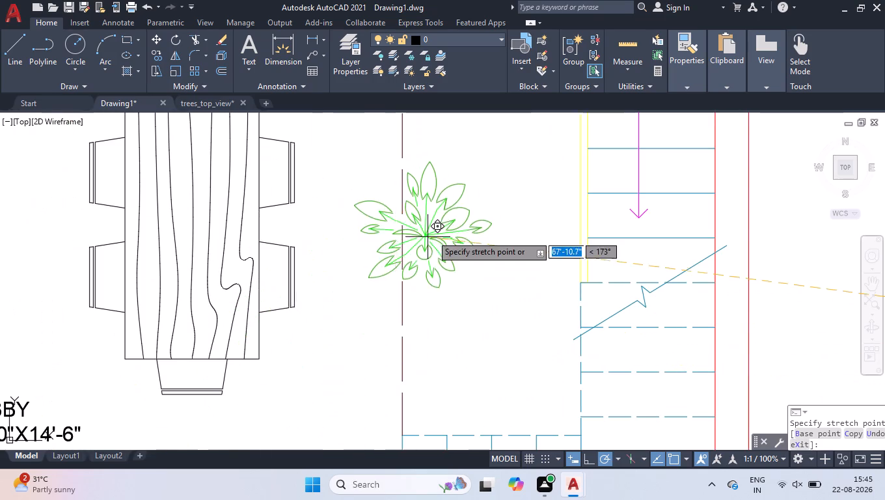
scroll(435, 236, "down", 2)
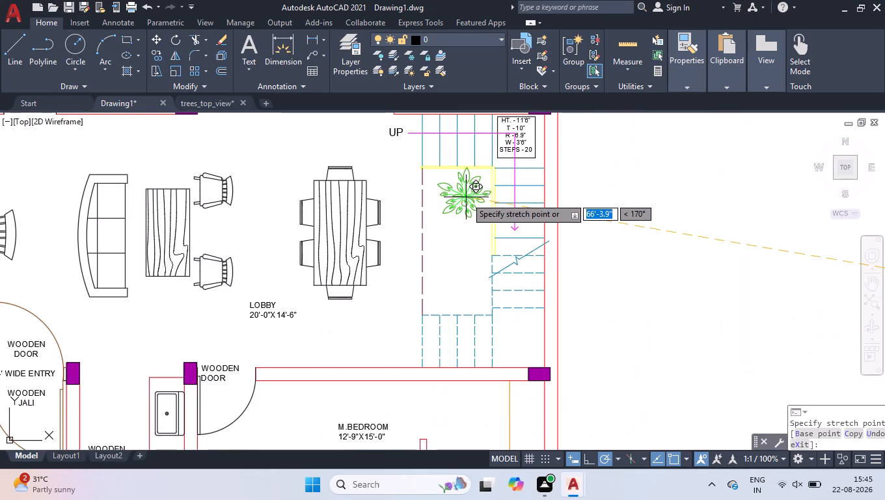
left_click(466, 199)
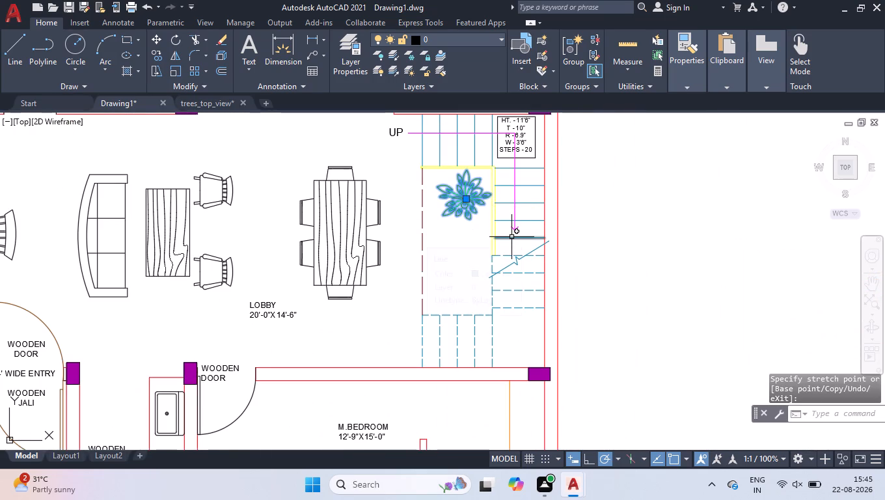
Scale the plant beside the stairs down further about its centre so it fits comfortably within the railing area.
key("space")
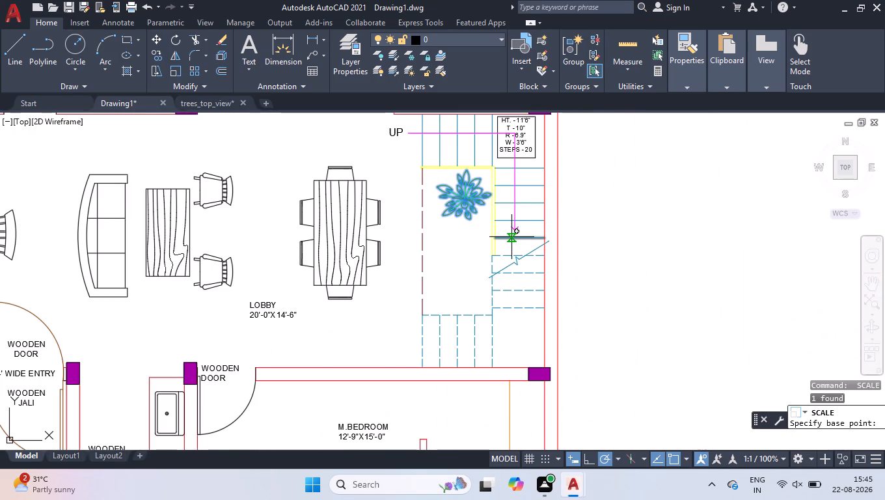
key("space")
key("space")
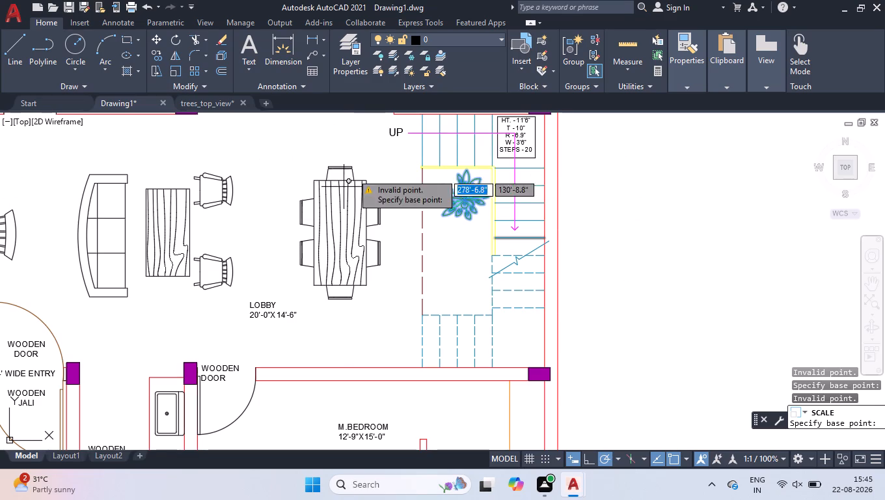
left_click(336, 102)
right_click(286, 137)
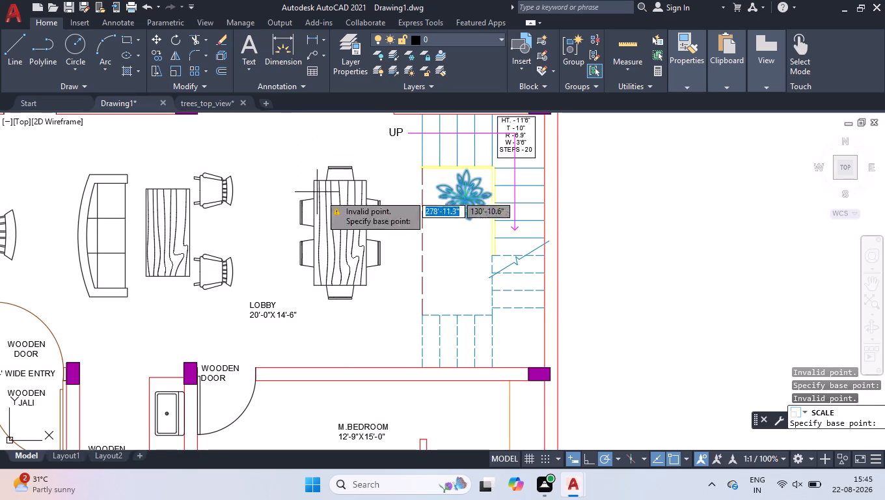
left_click(468, 196)
left_click(468, 196)
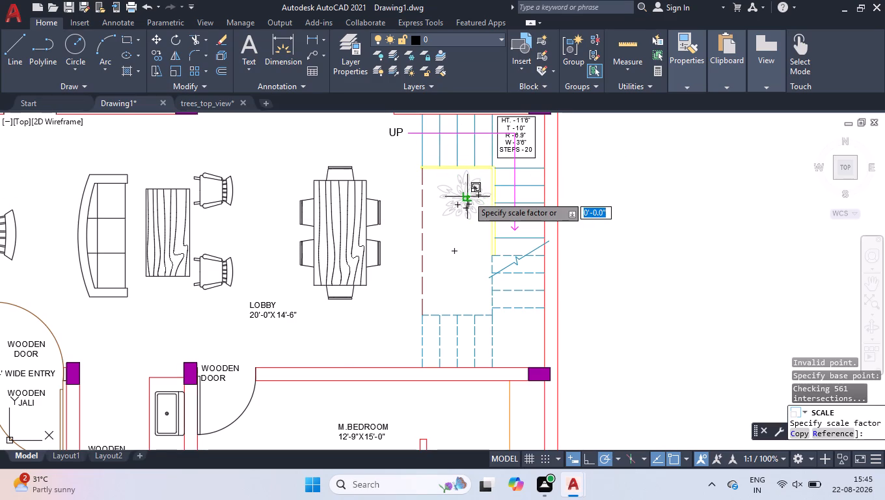
scroll(468, 195, "up", 2)
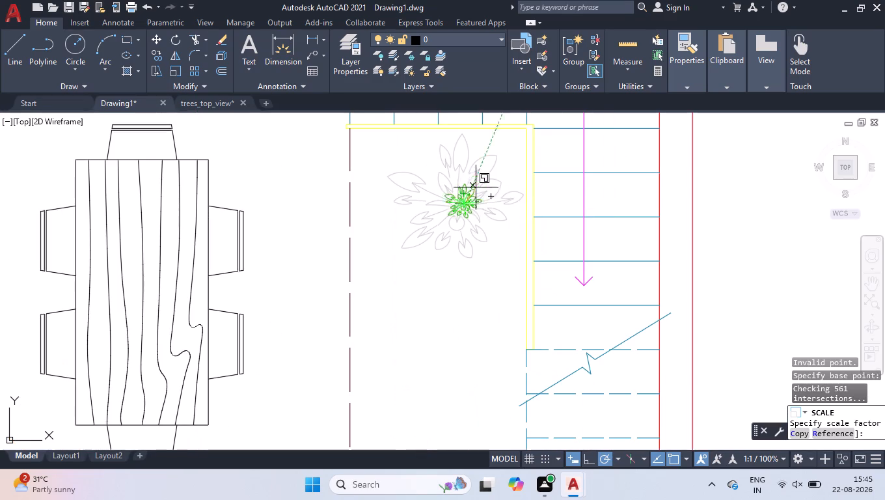
left_click(494, 166)
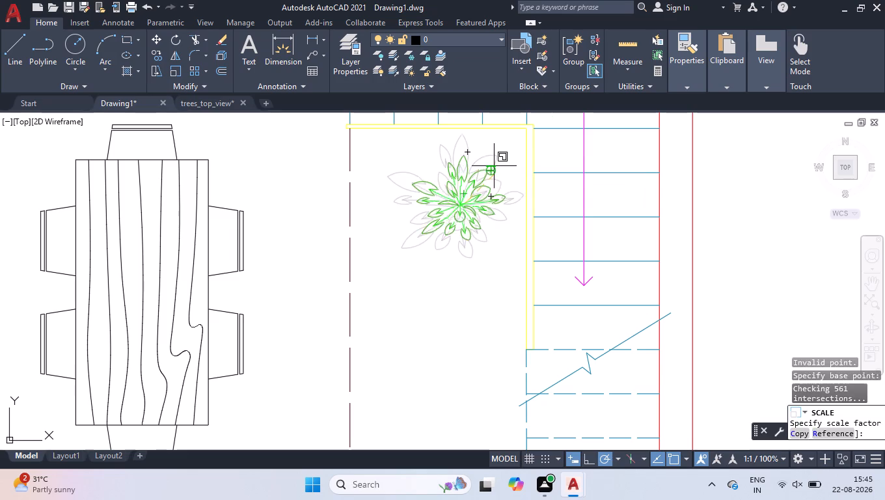
Shift the plant about 6 inches closer to the yellow railing corner beside the stairs.
left_click(469, 193)
left_click(462, 206)
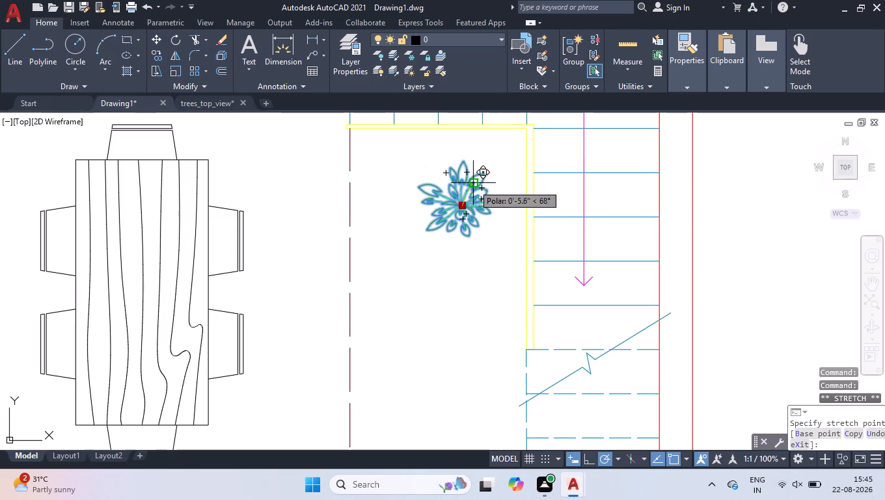
left_click(474, 180)
Copy the plant three times beside the stairs: two in line below it and one near the dashed steps on the lobby side.
type("CO")
key("Return")
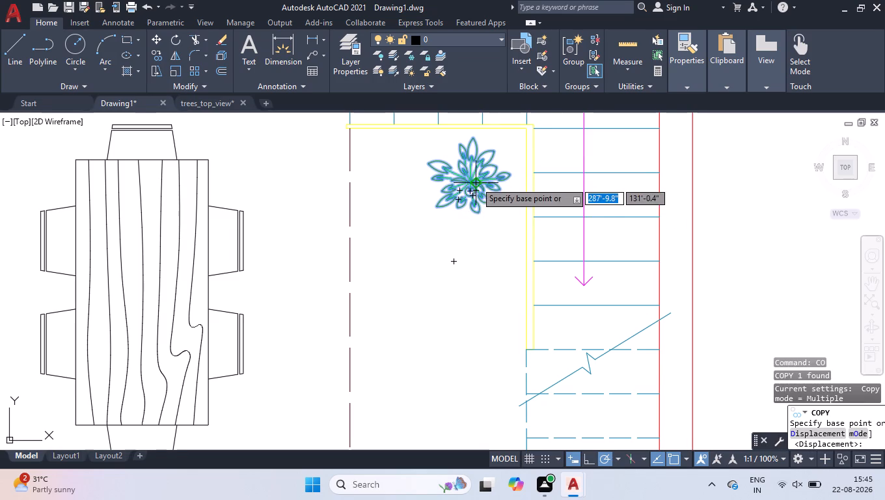
left_click(467, 177)
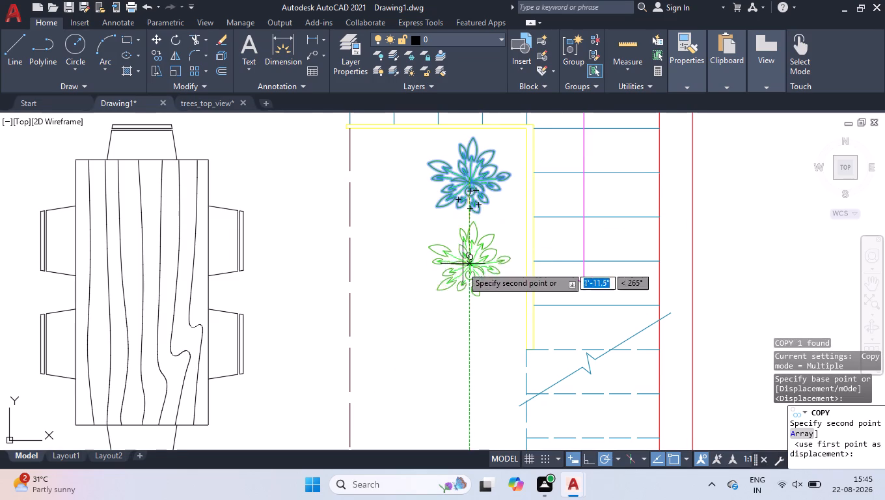
left_click(469, 279)
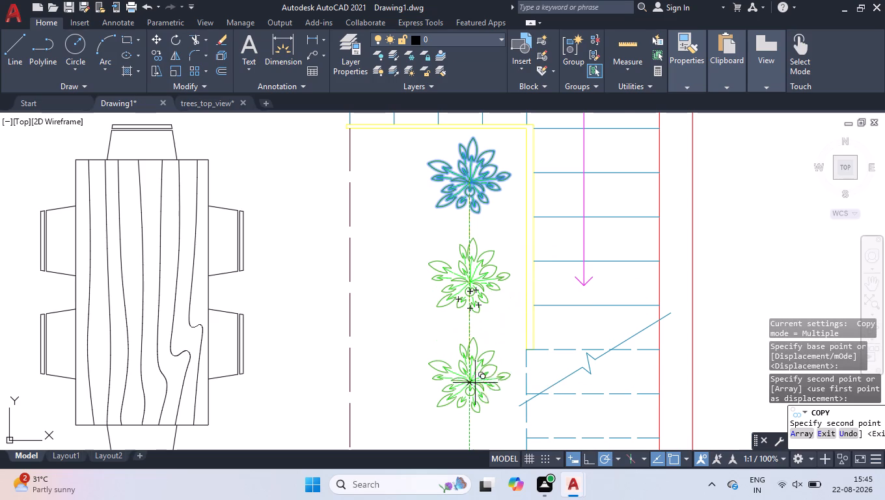
left_click(474, 393)
scroll(507, 294, "down", 2)
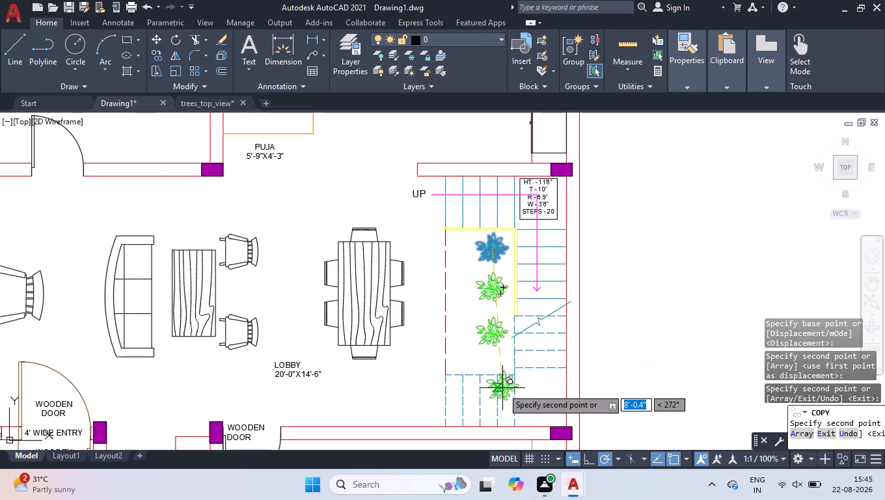
scroll(502, 388, "up", 2)
left_click(406, 314)
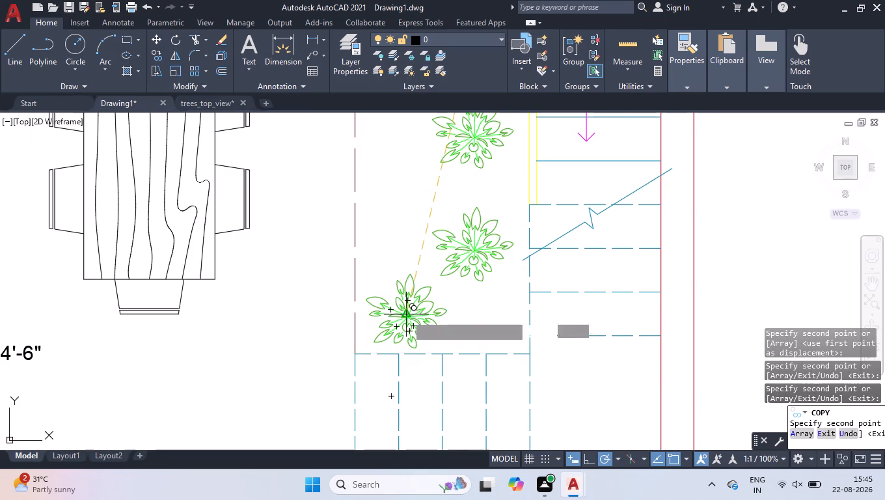
Copy the stair plant into the K.Bedroom corner above the bed and beside the Puja counter near the store door.
scroll(558, 296, "down", 2)
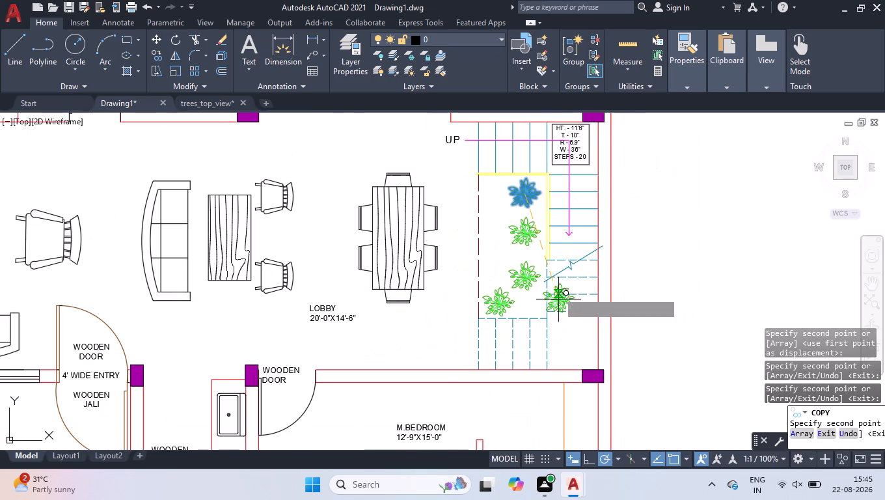
scroll(560, 294, "down", 2)
scroll(420, 139, "up", 3)
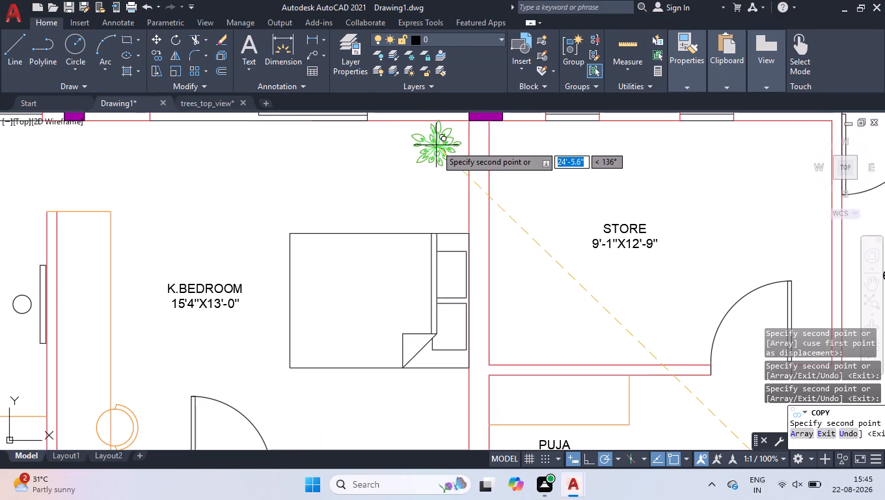
left_click(441, 169)
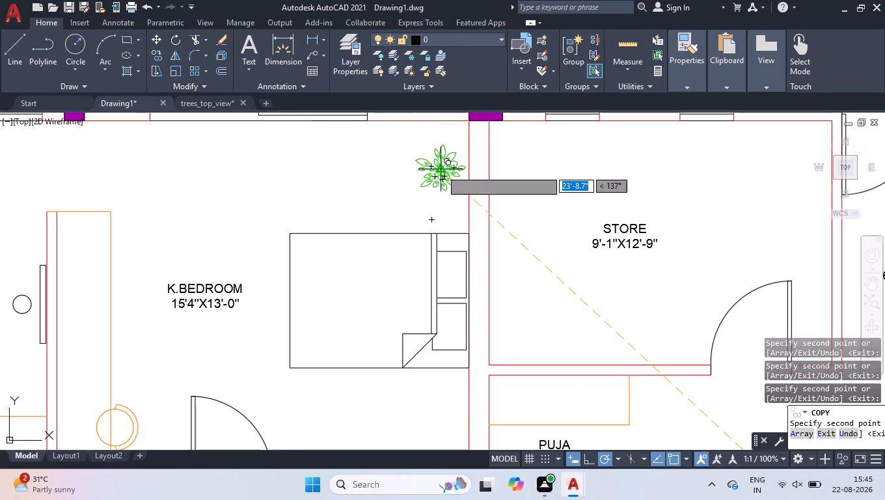
scroll(445, 174, "down", 1)
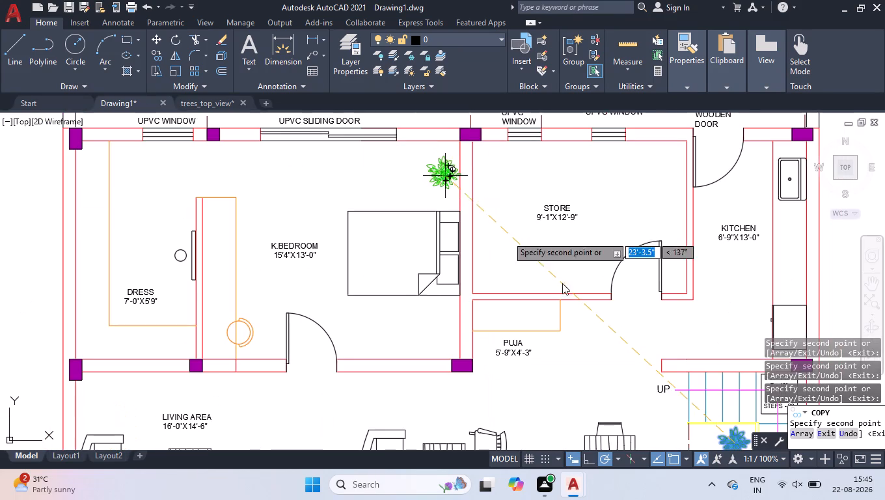
scroll(610, 338, "up", 2)
left_click(549, 289)
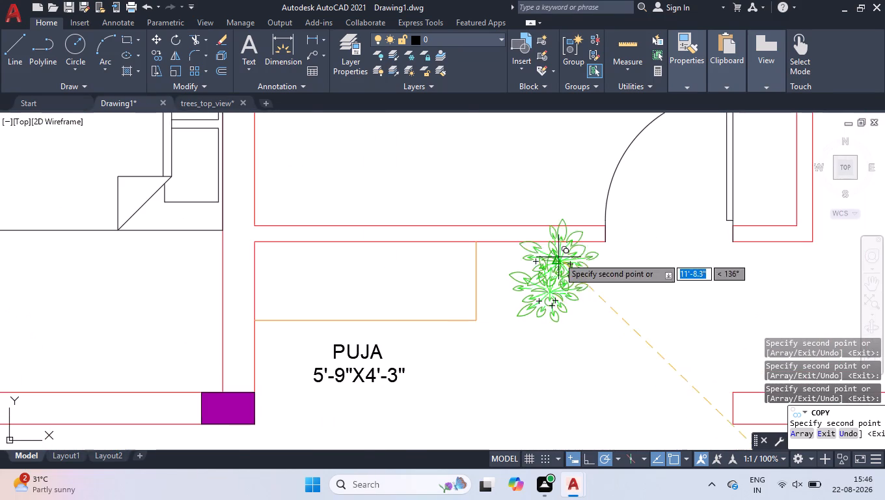
Copy the plant to the living area's upper outer corner and to both sides of the front wall beside the 4' wide entry.
scroll(558, 257, "down", 3)
scroll(239, 330, "up", 4)
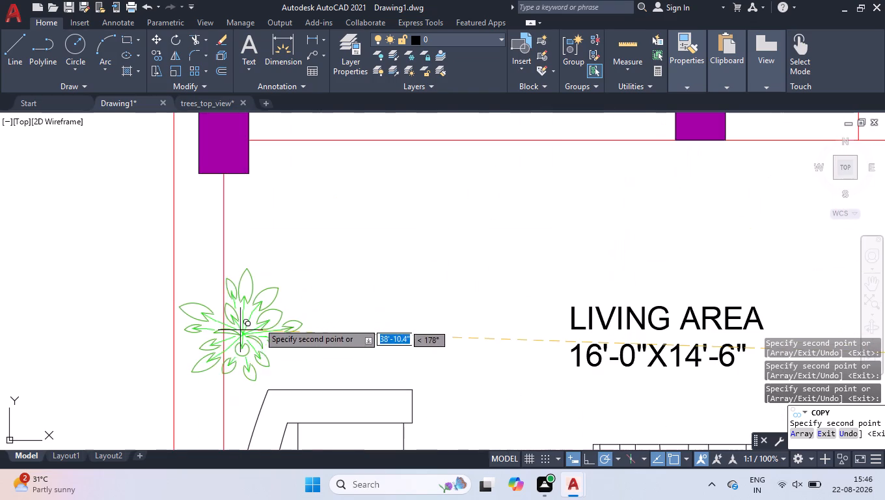
left_click(301, 261)
scroll(368, 285, "down", 3)
scroll(472, 299, "down", 2)
scroll(483, 385, "up", 4)
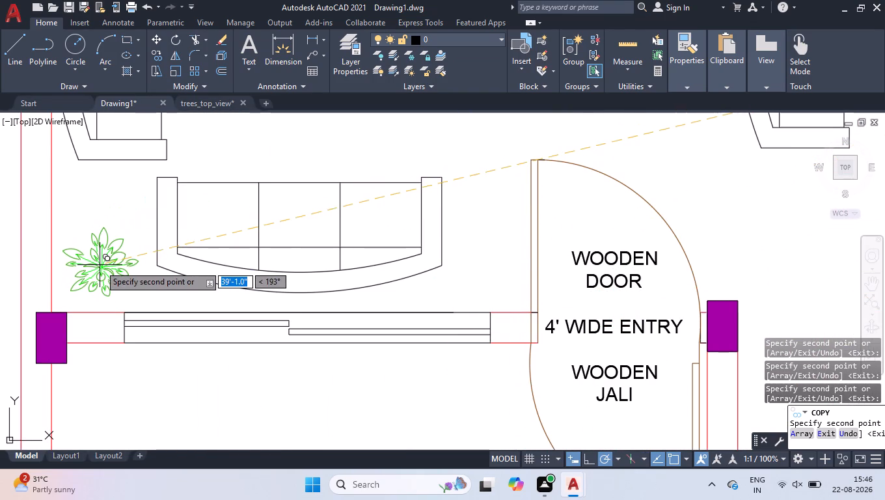
left_click(483, 269)
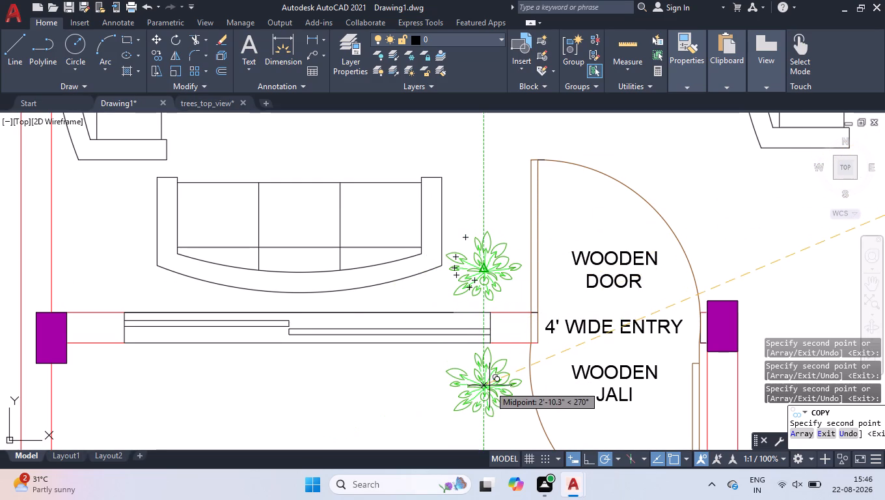
left_click(489, 385)
Copy the plant four times in an evenly spaced row along the lobby side of the M.Bedroom wall, and finish copying.
scroll(464, 346, "down", 1)
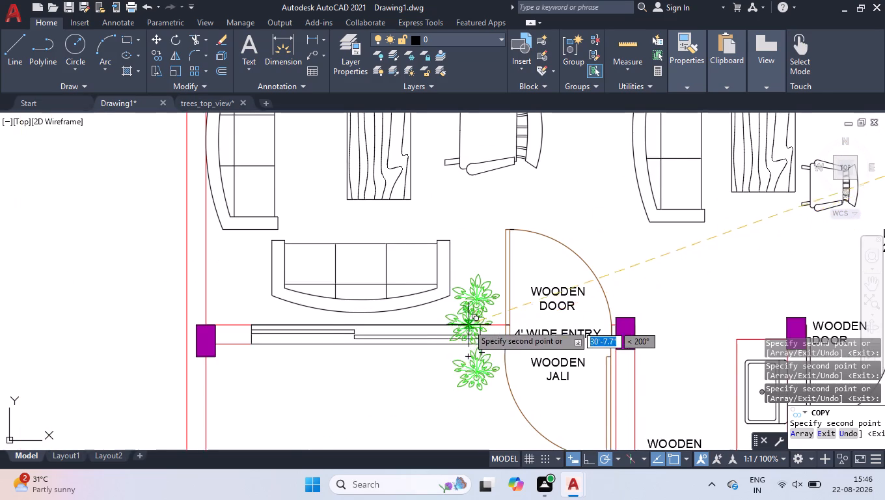
scroll(467, 324, "down", 3)
scroll(625, 327, "up", 4)
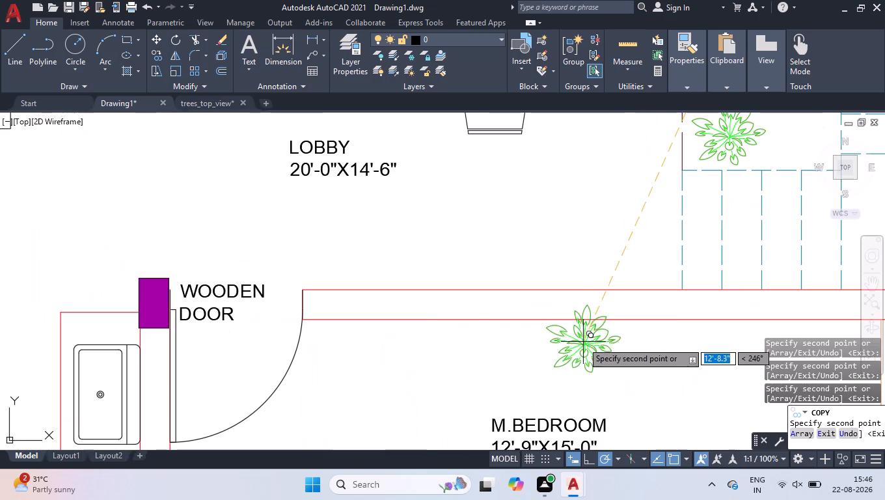
left_click(367, 253)
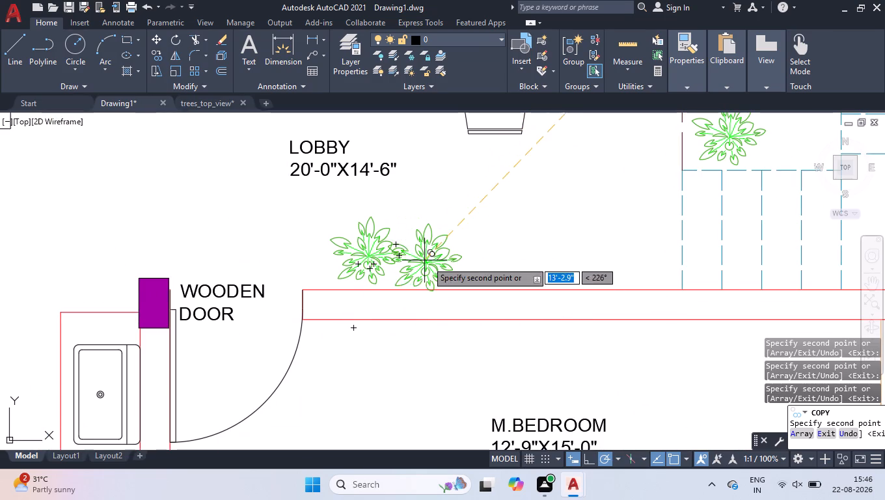
left_click(448, 258)
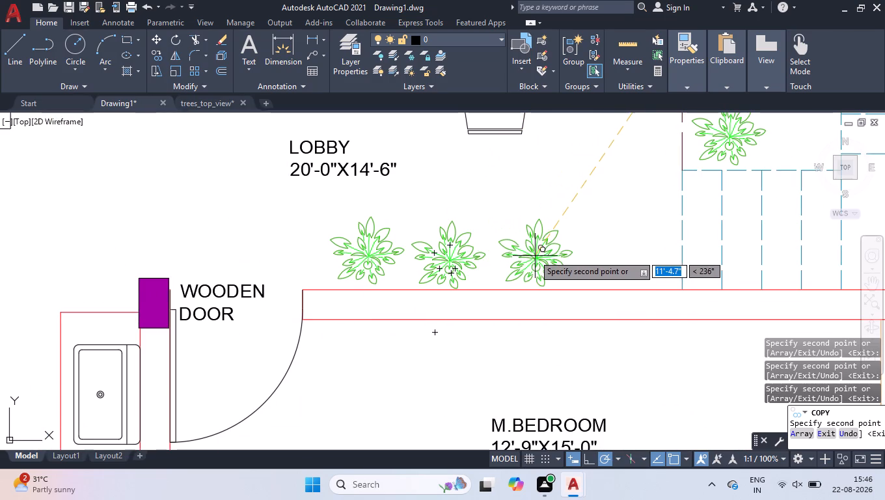
left_click(534, 255)
left_click(623, 255)
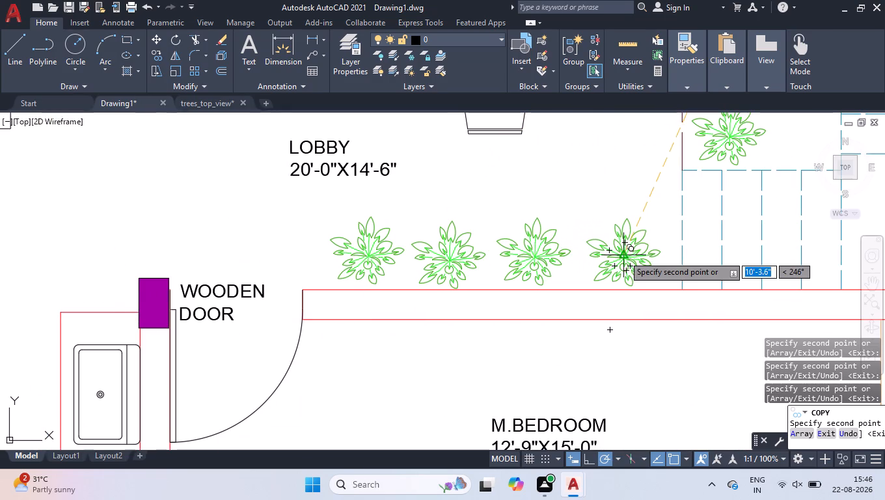
scroll(619, 255, "down", 2)
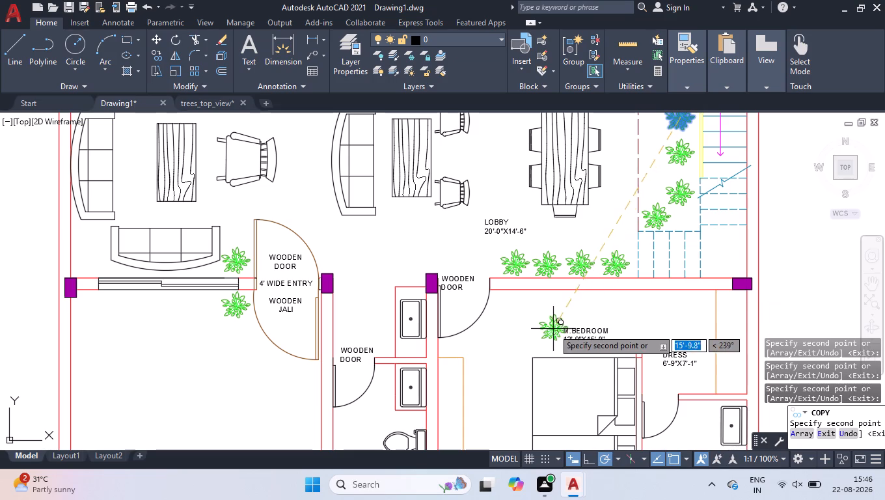
scroll(758, 247, "down", 4)
scroll(801, 225, "up", 2)
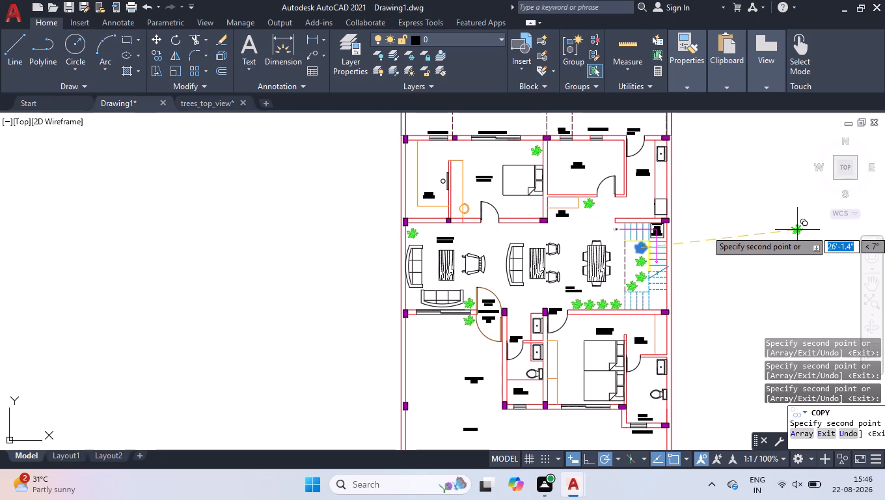
key("Return")
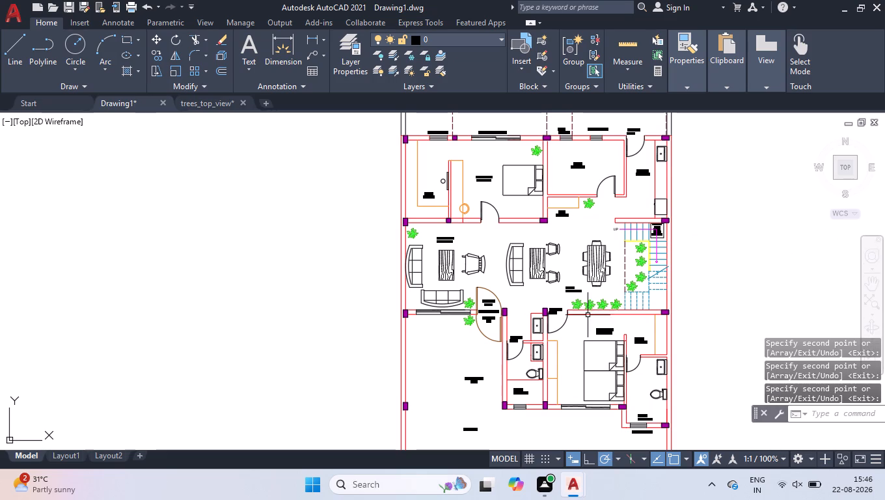
Delete the plant beside the dashed steps on the lobby side of the stairs.
left_click(634, 283)
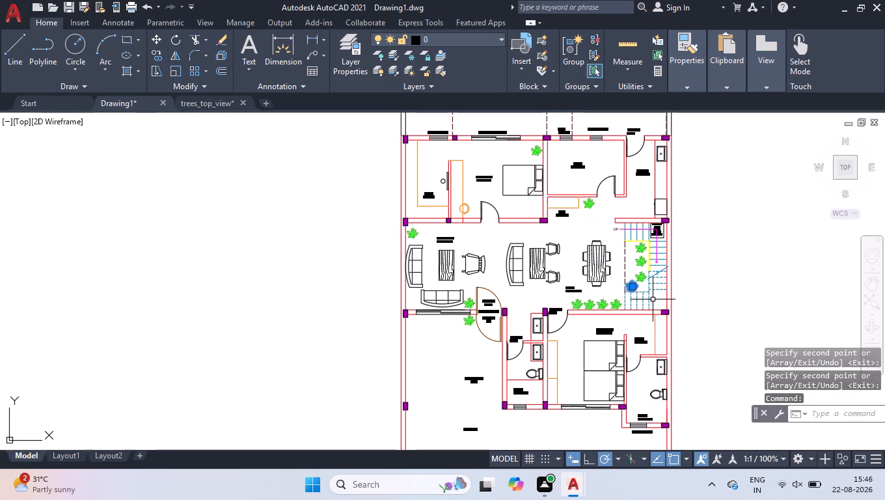
key("Delete")
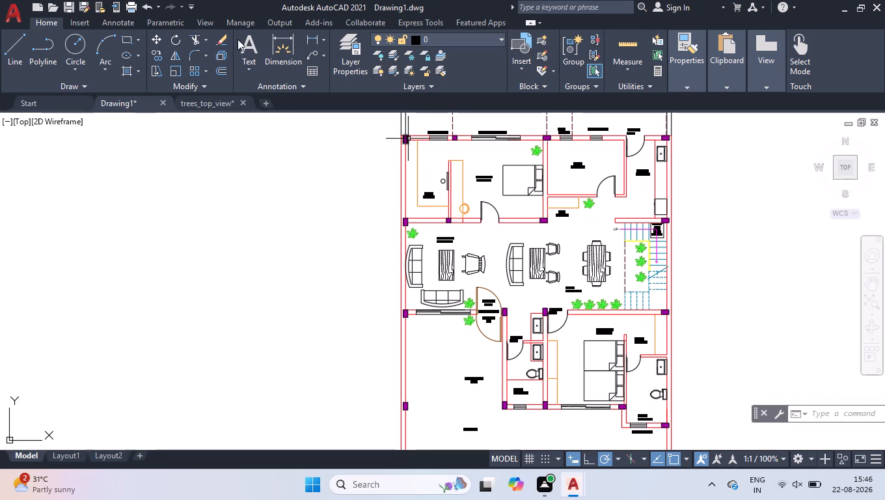
Look through the plant symbols in the trees_top_view drawing.
left_click(223, 101)
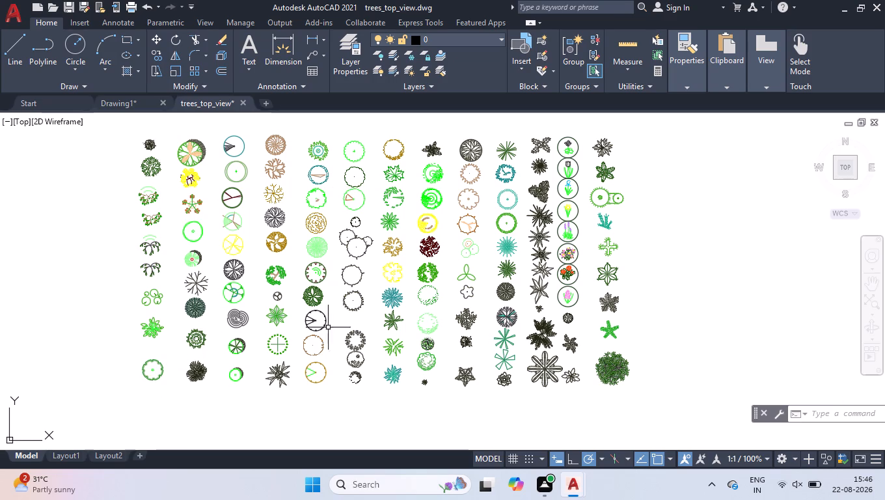
scroll(208, 370, "up", 3)
scroll(169, 406, "up", 2)
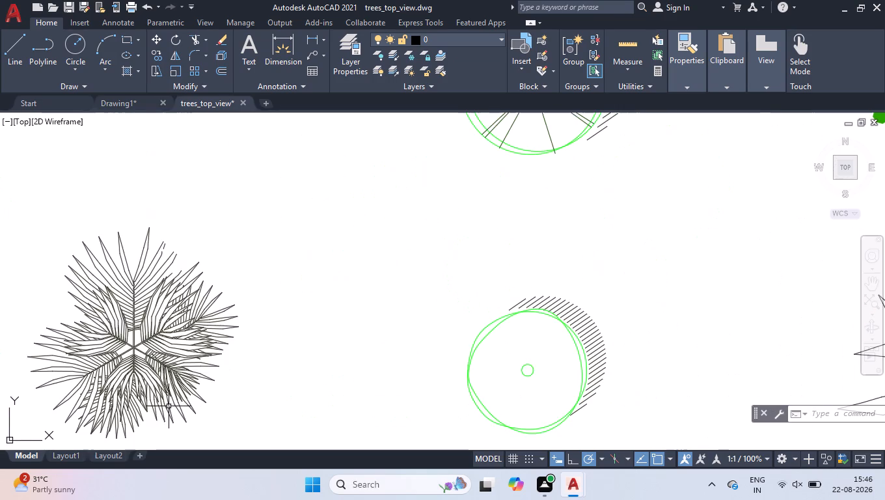
scroll(169, 406, "up", 1)
scroll(191, 389, "down", 3)
scroll(226, 336, "down", 2)
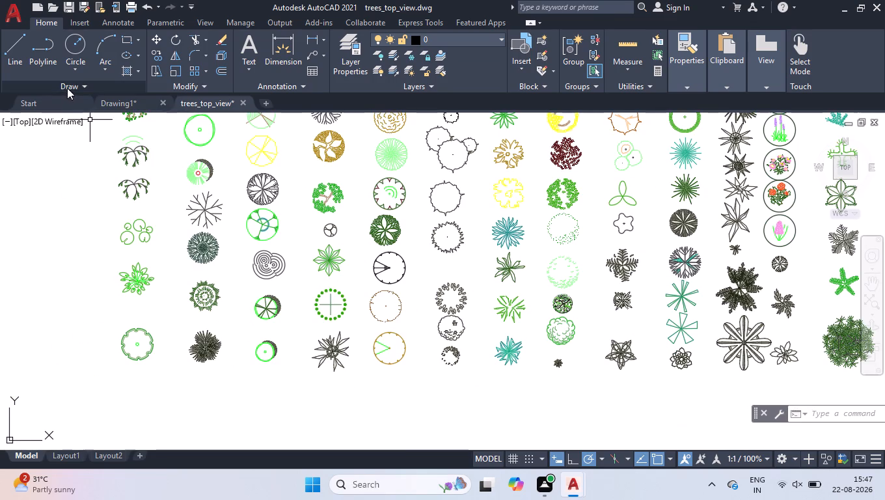
Switch to Drawing1 and look through the tool palettes, from the Modeling tools to the hatches and table styles, for useful symbols.
left_click(117, 102)
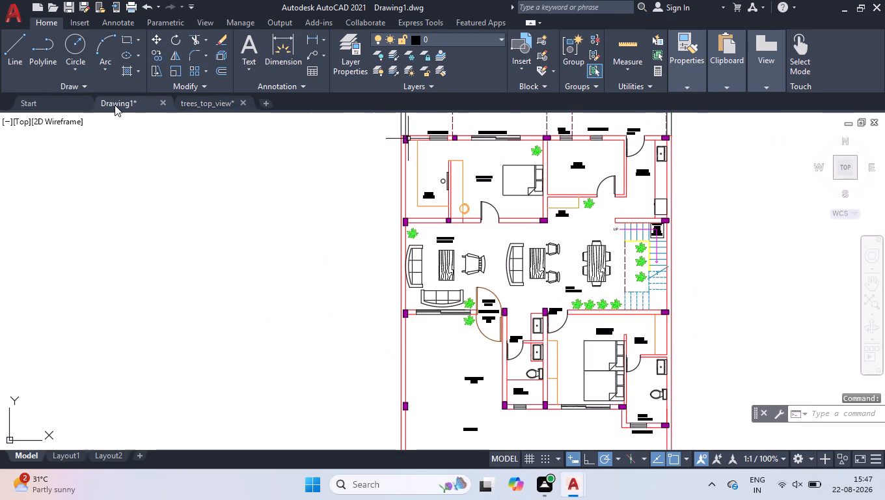
key("ctrl+3")
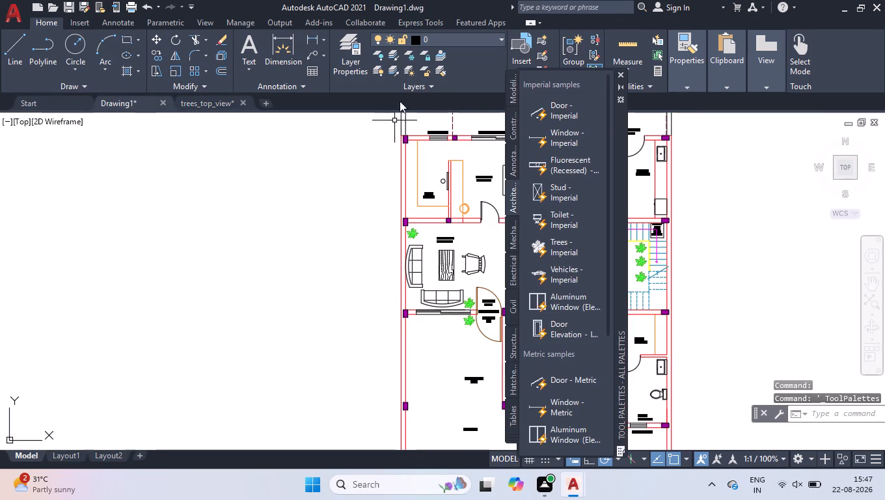
left_click(511, 90)
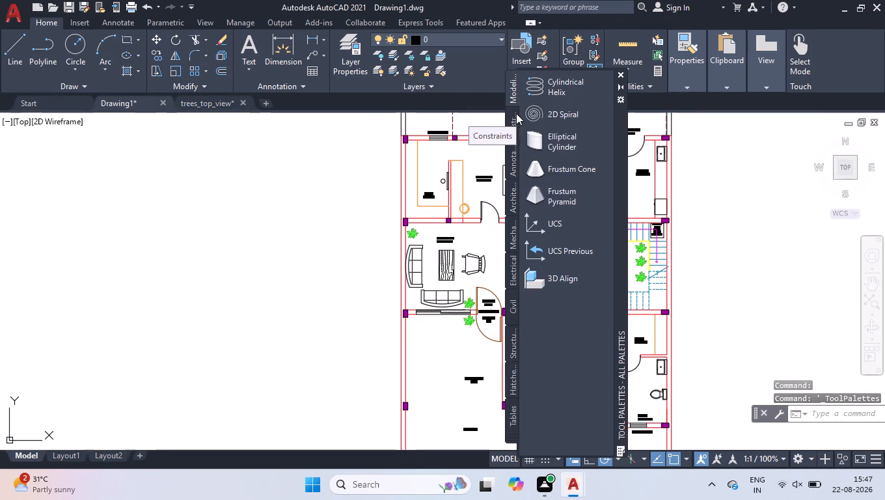
left_click(514, 135)
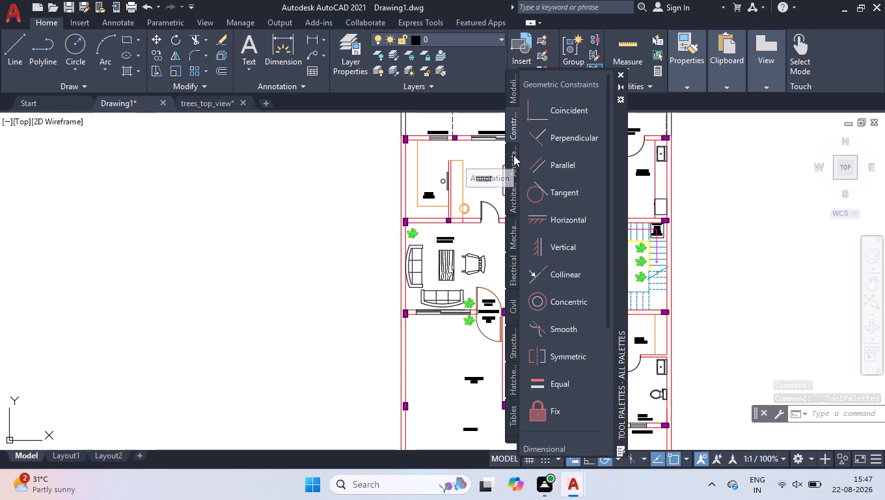
left_click(513, 154)
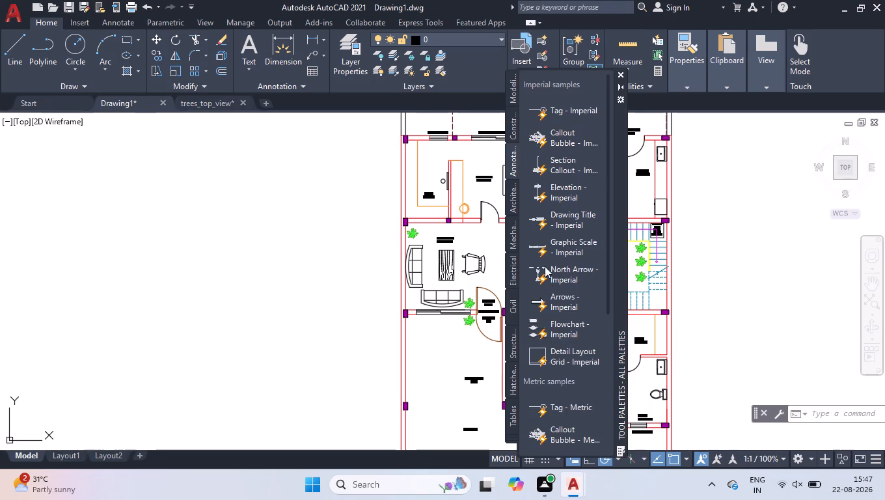
left_click(511, 195)
scroll(567, 199, "down", 3)
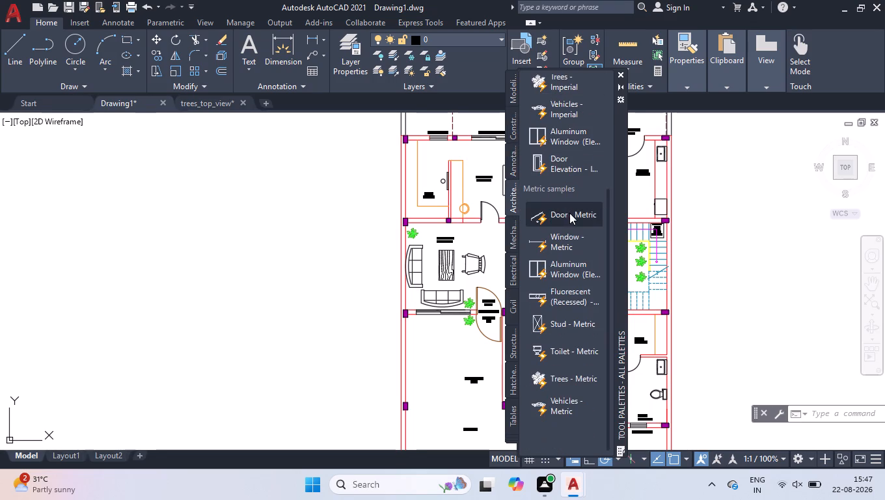
scroll(562, 237, "down", 3)
left_click(516, 234)
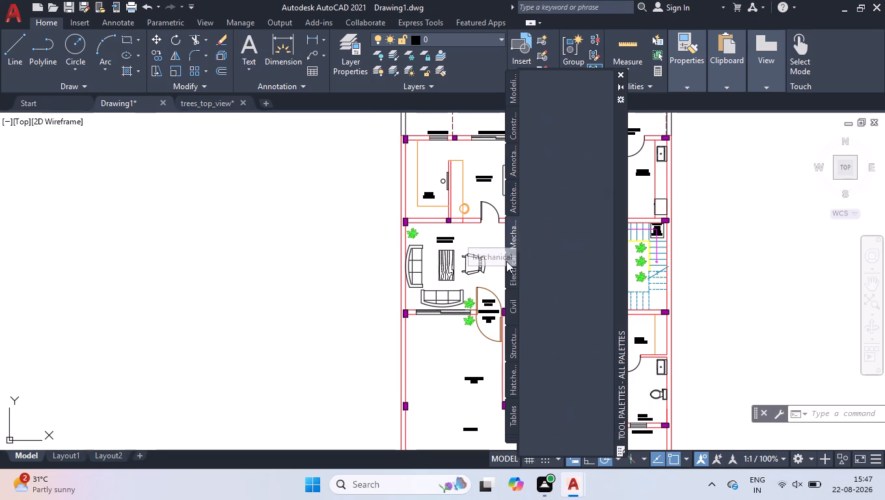
left_click(512, 284)
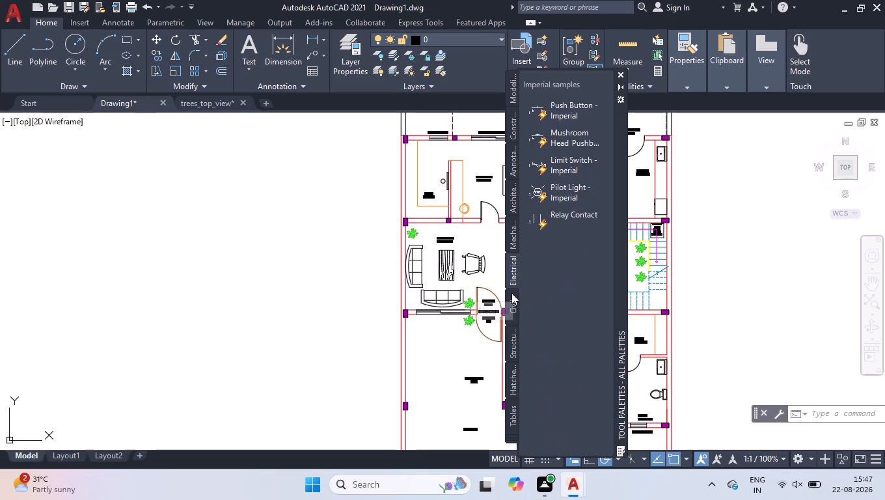
left_click(511, 302)
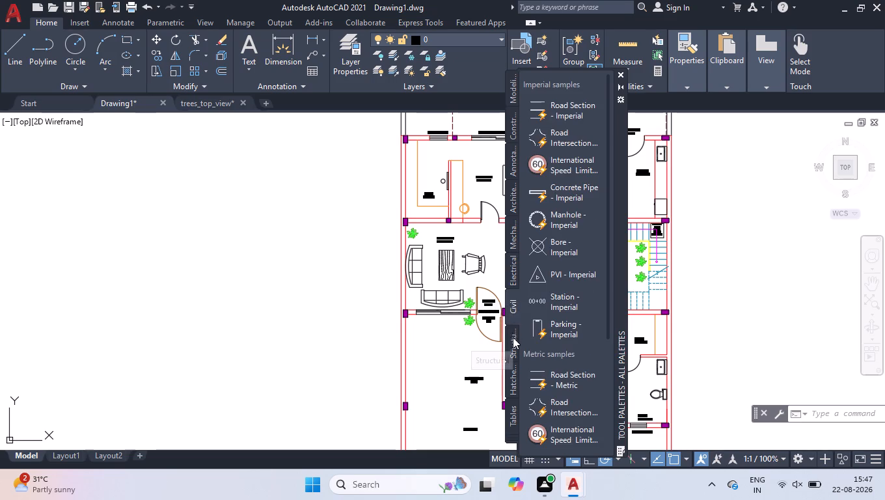
left_click(513, 337)
scroll(585, 174, "down", 2)
scroll(565, 257, "down", 2)
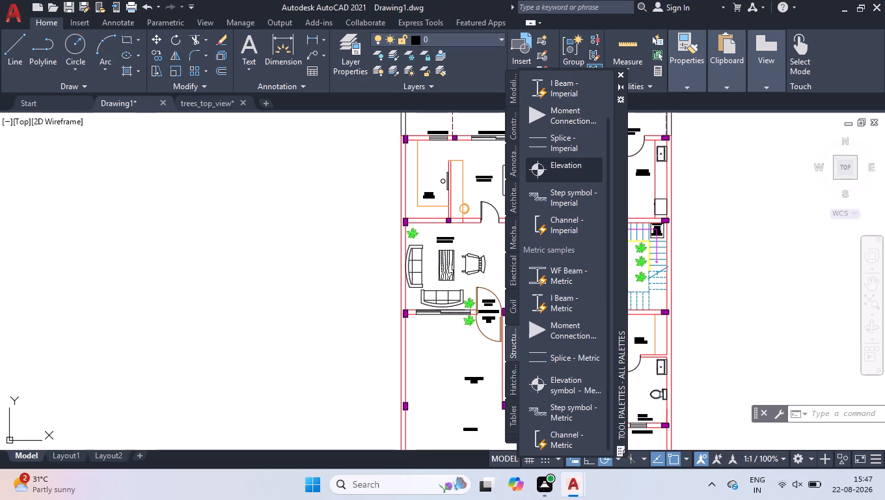
left_click(513, 384)
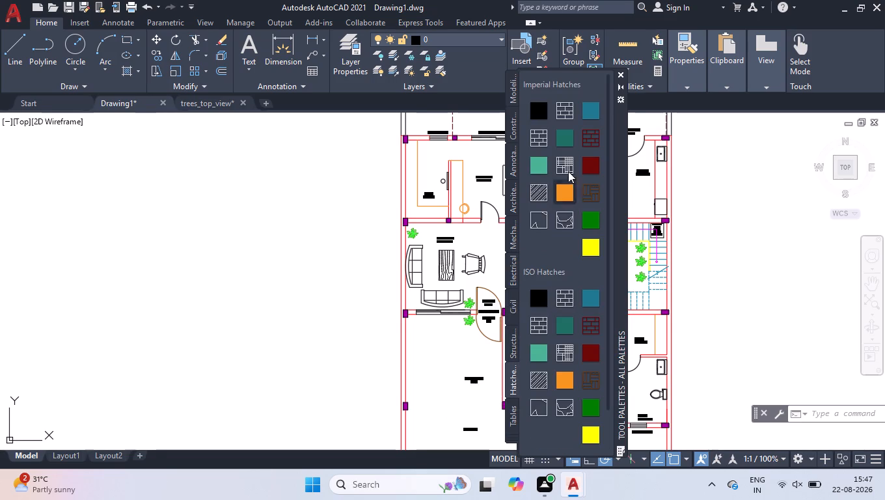
scroll(569, 183, "down", 5)
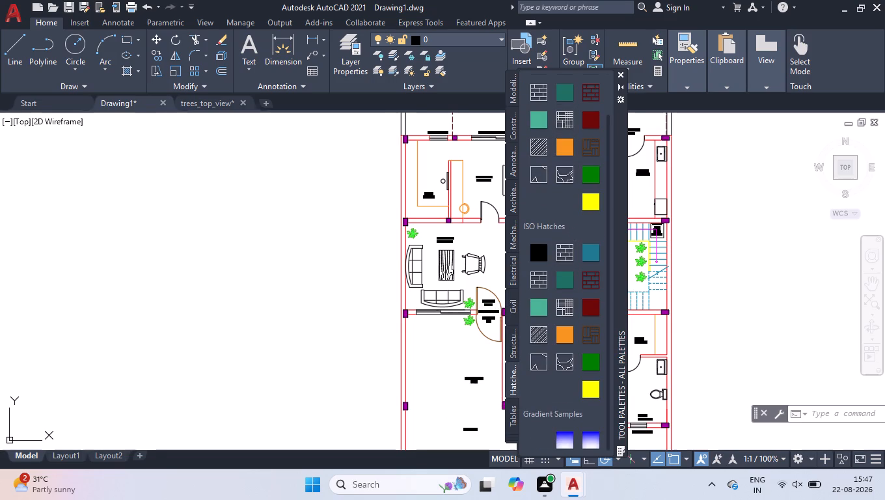
left_click(515, 419)
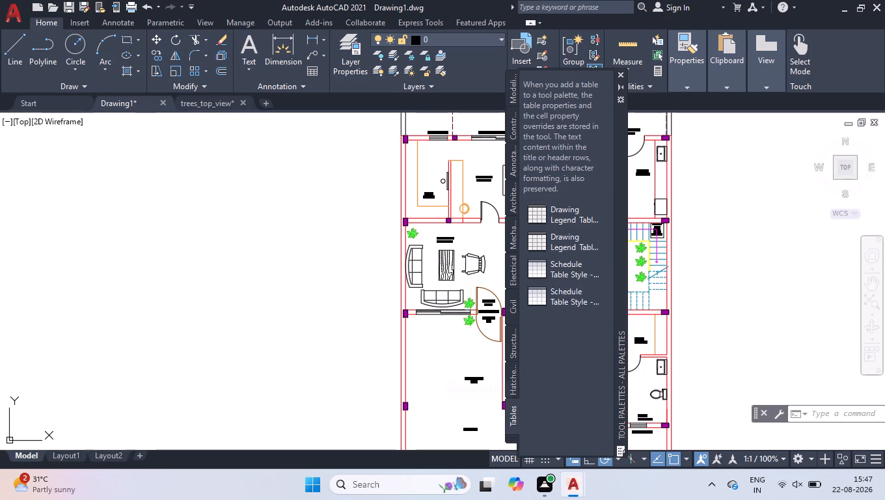
Re-examine the hatch, structural, civil, electrical and mechanical samples in the tool palettes.
left_click(513, 382)
scroll(577, 317, "down", 3)
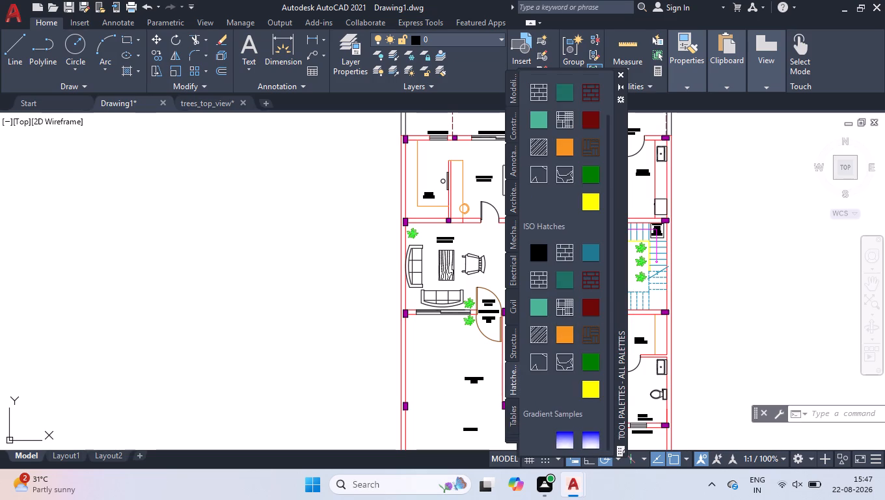
scroll(559, 398, "up", 2)
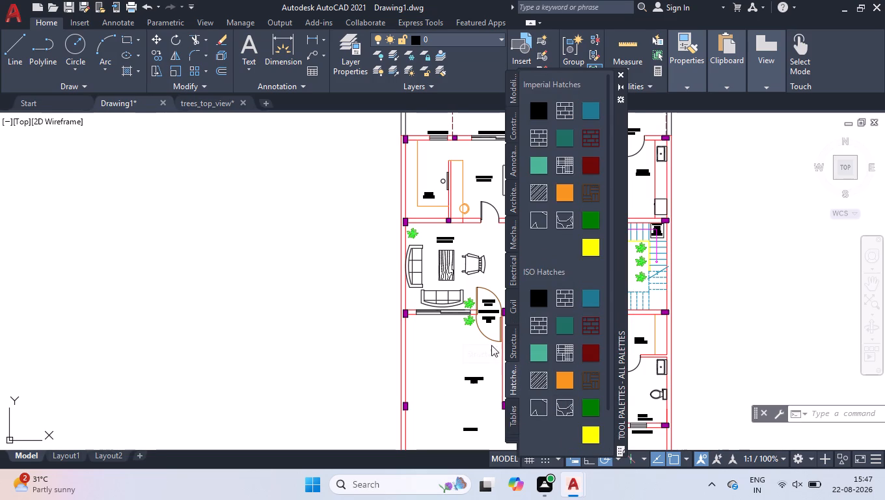
left_click(513, 346)
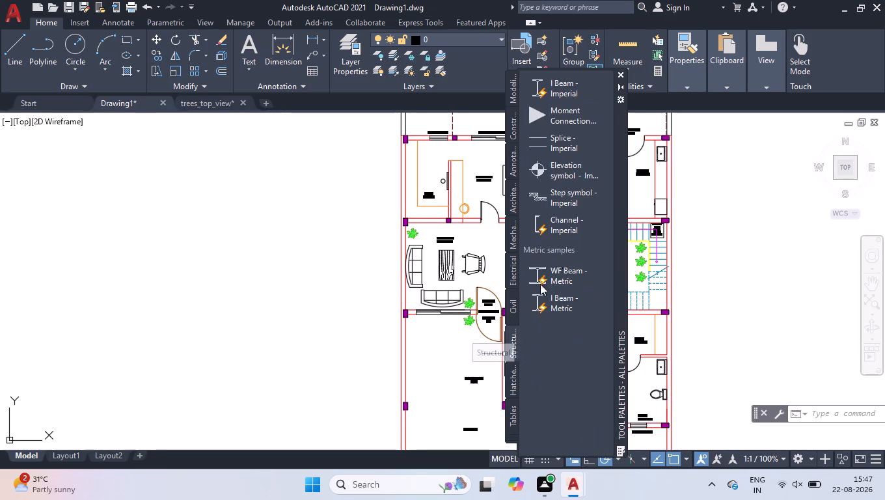
scroll(565, 249, "down", 3)
scroll(555, 298, "up", 3)
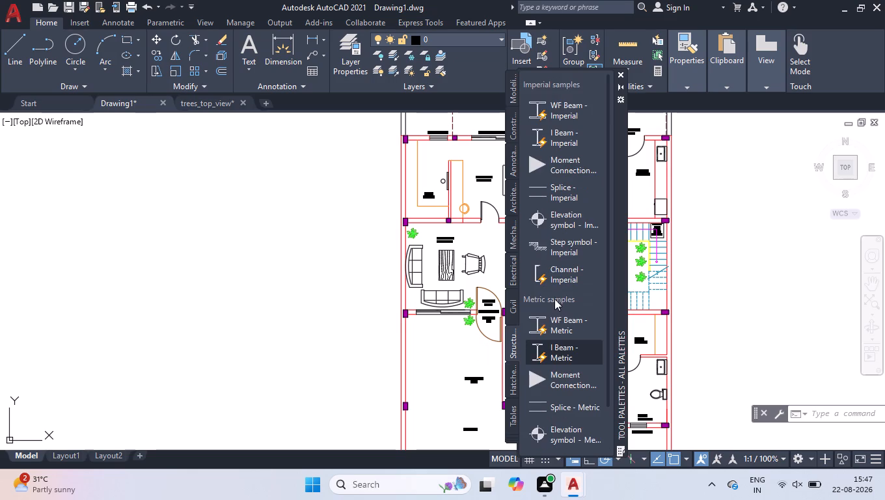
left_click(515, 312)
scroll(565, 190, "down", 3)
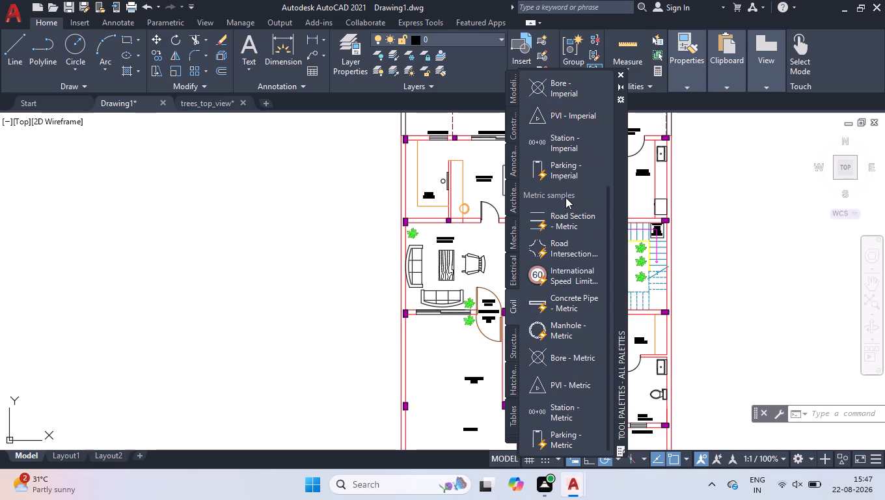
scroll(565, 199, "down", 3)
left_click(512, 277)
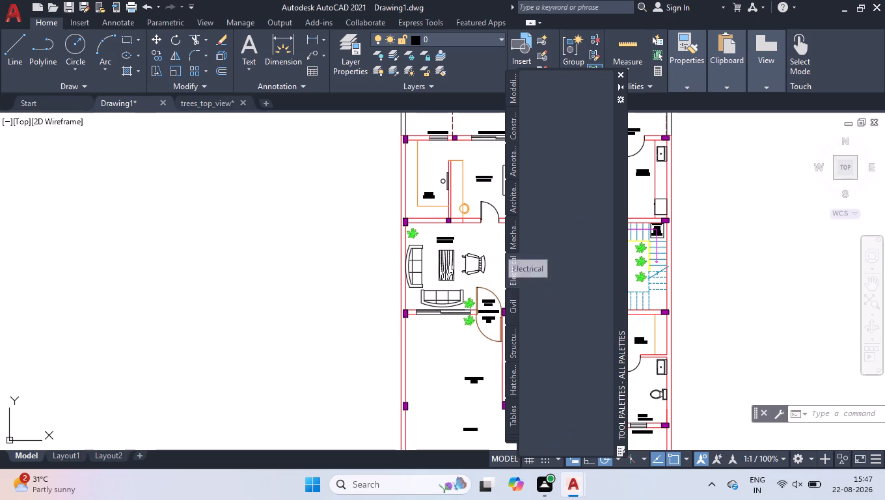
scroll(562, 152, "down", 4)
left_click(515, 248)
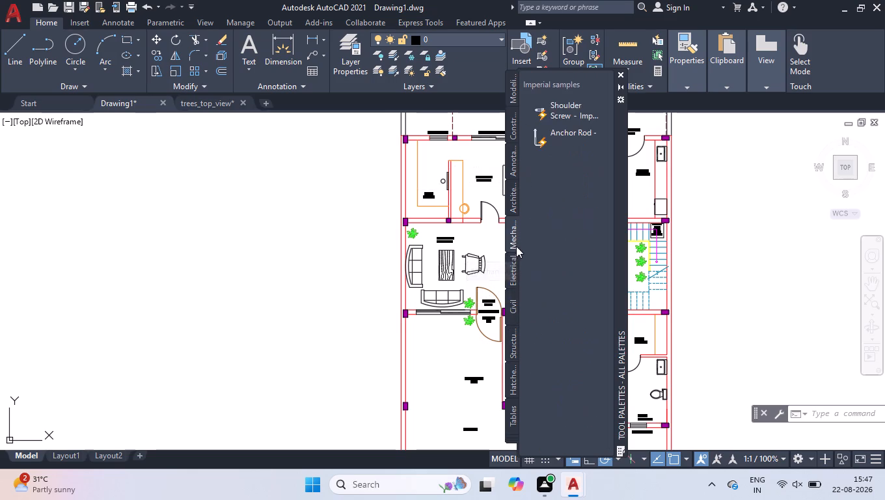
scroll(553, 182, "down", 4)
scroll(555, 191, "up", 3)
Place a Trees - Imperial symbol from the architectural samples just outside the living area's outer wall.
left_click(510, 197)
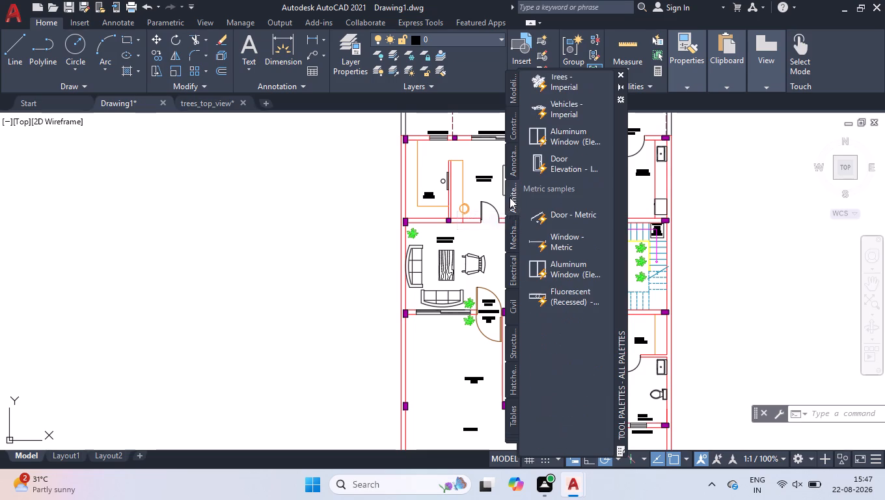
scroll(538, 125, "up", 2)
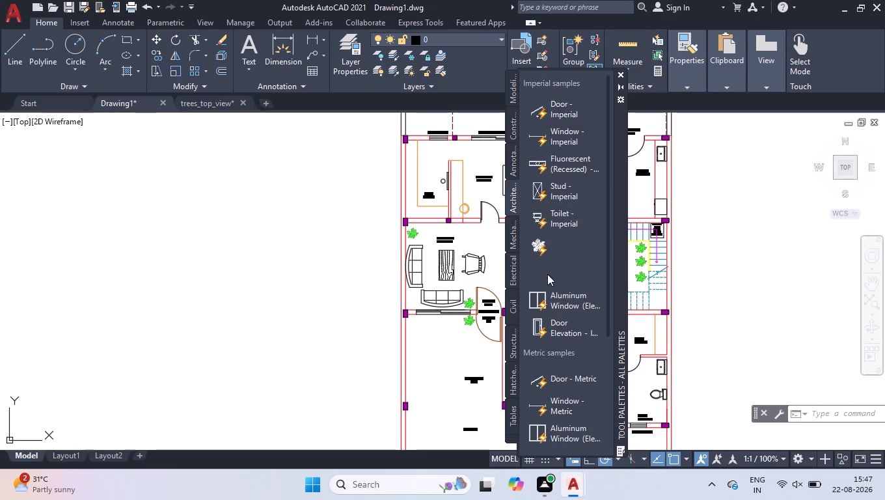
left_click_drag(566, 244, 280, 267)
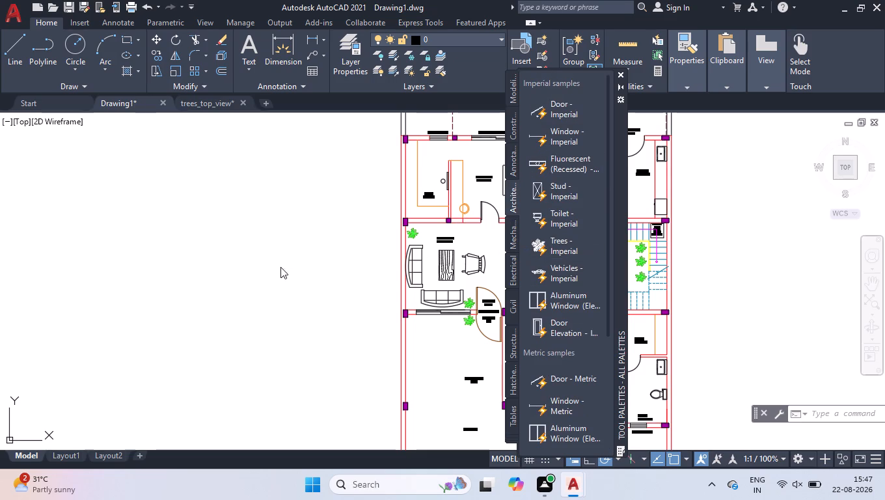
left_click_drag(280, 267, 241, 270)
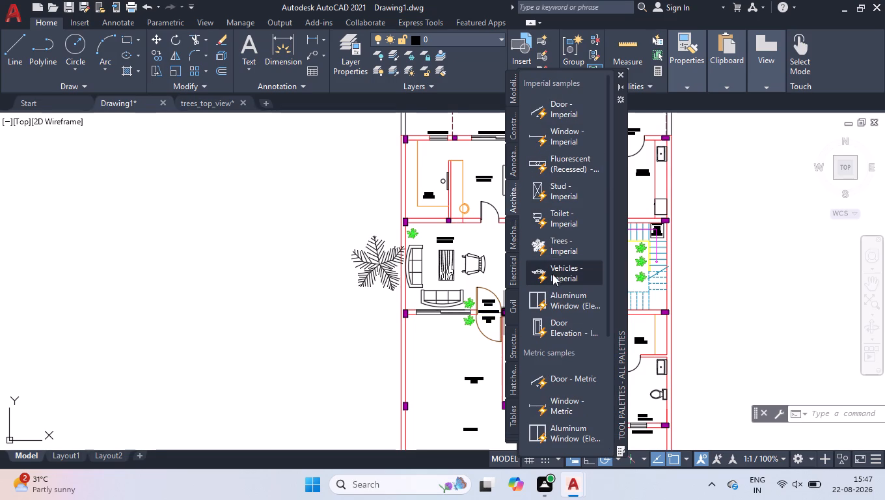
Place two Vehicles - Imperial cars in the empty space beside the house, one above the other, and close the tool palettes.
left_click_drag(553, 273, 205, 243)
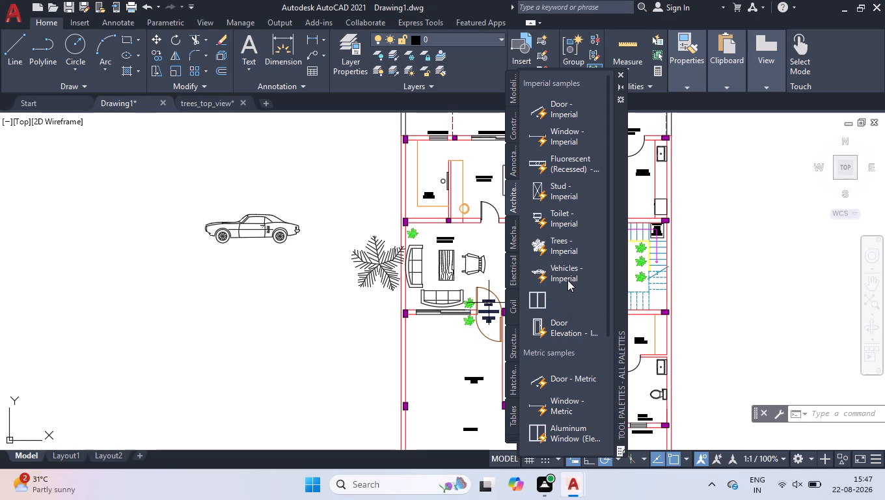
left_click_drag(565, 275, 230, 343)
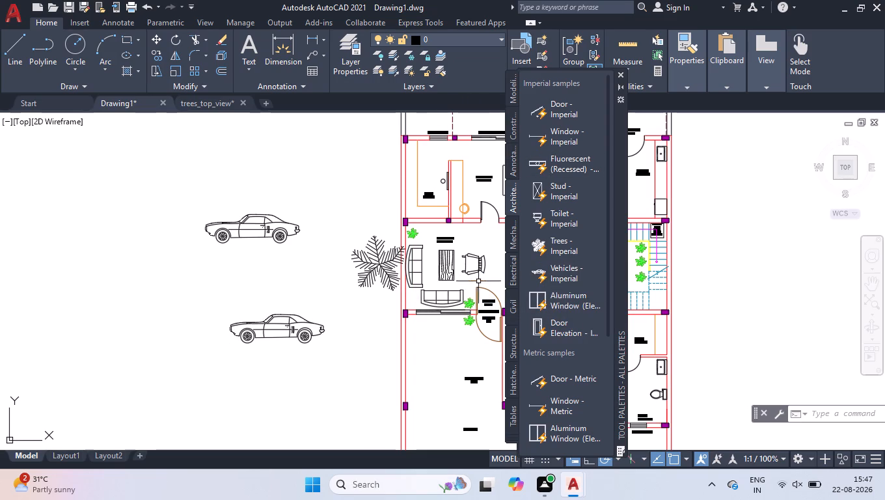
left_click(619, 74)
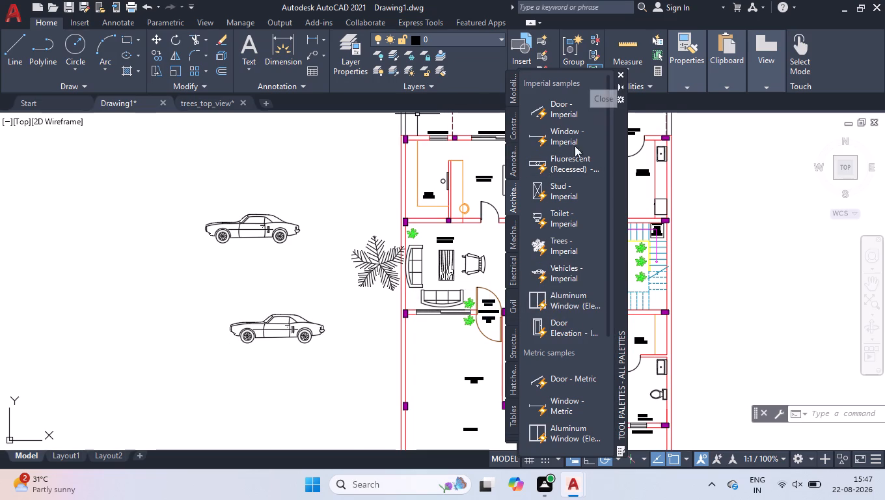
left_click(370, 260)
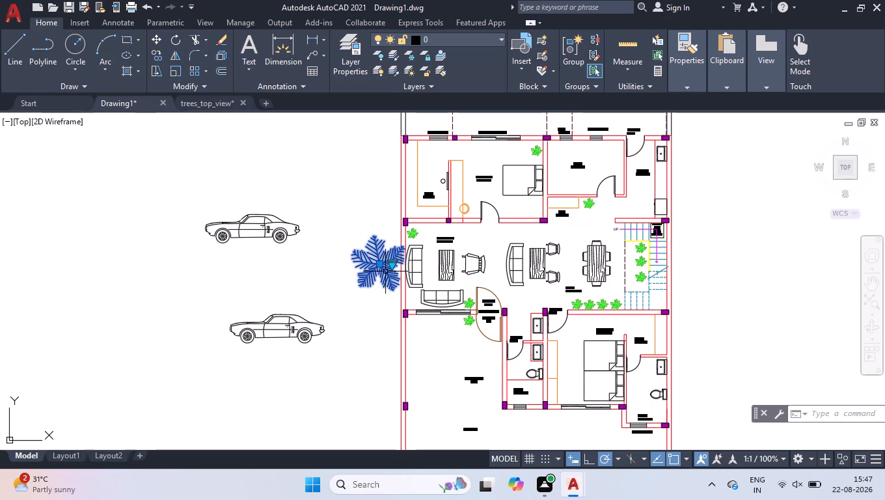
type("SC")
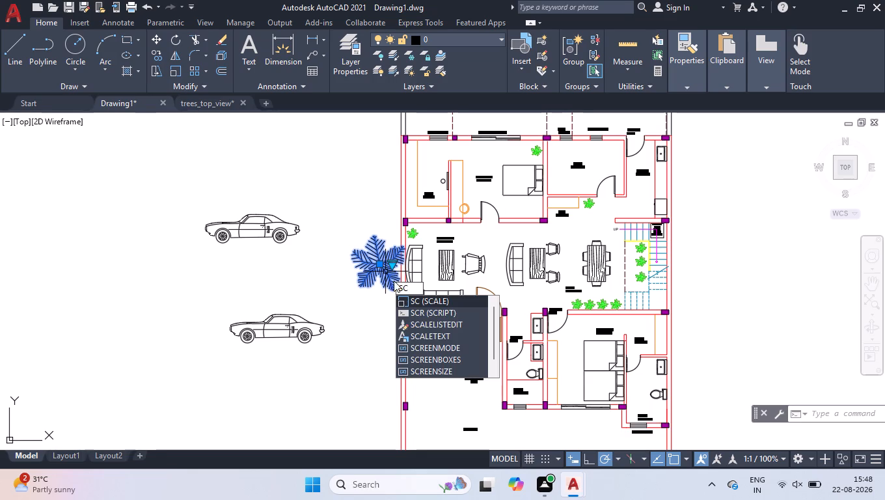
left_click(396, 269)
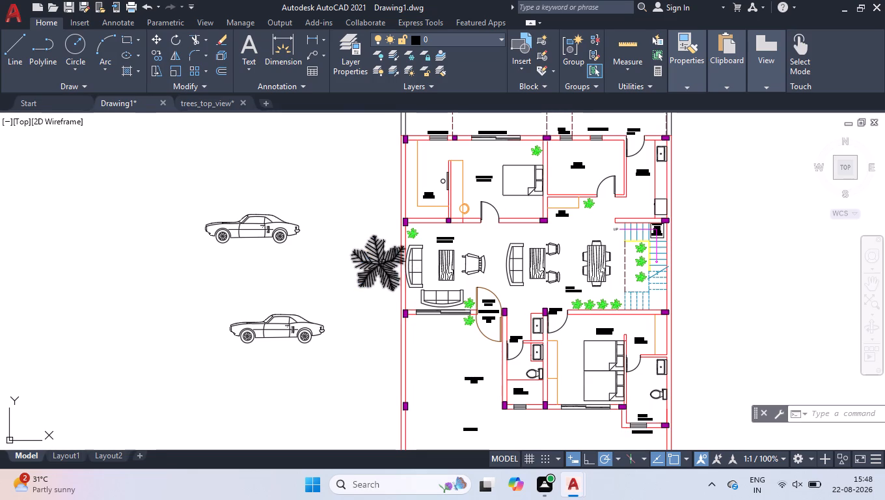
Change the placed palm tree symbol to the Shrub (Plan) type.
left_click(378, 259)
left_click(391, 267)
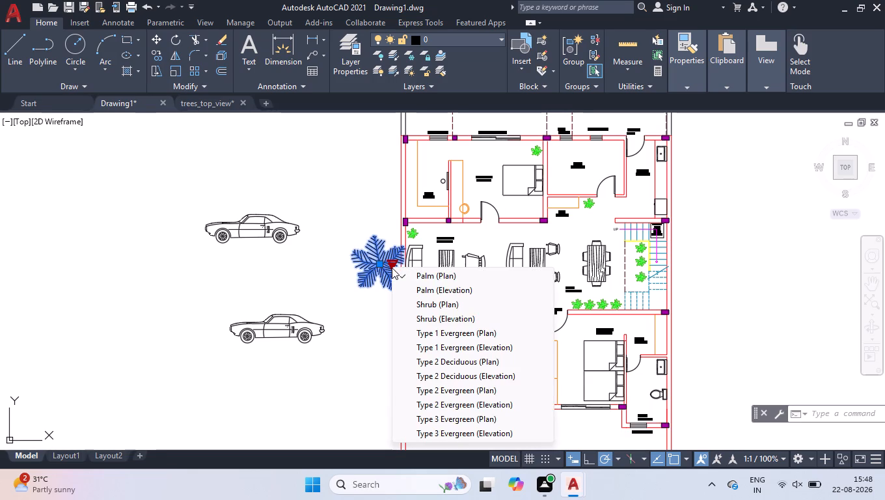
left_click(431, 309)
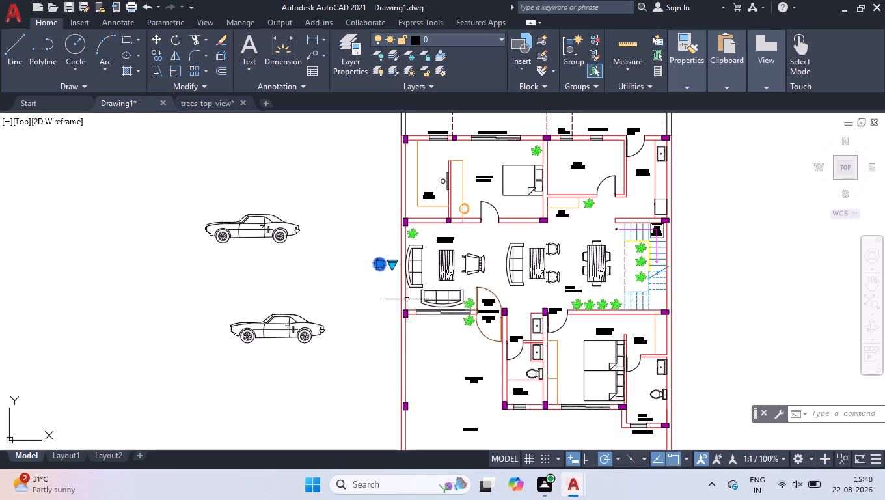
Change the shrub symbol beside the living area to the Shrub (Elevation) type.
scroll(374, 262, "up", 5)
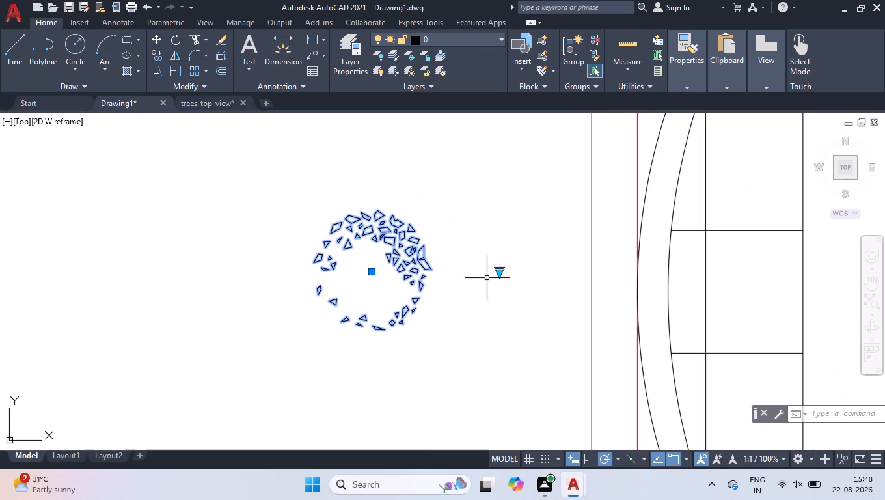
left_click(500, 273)
left_click(528, 323)
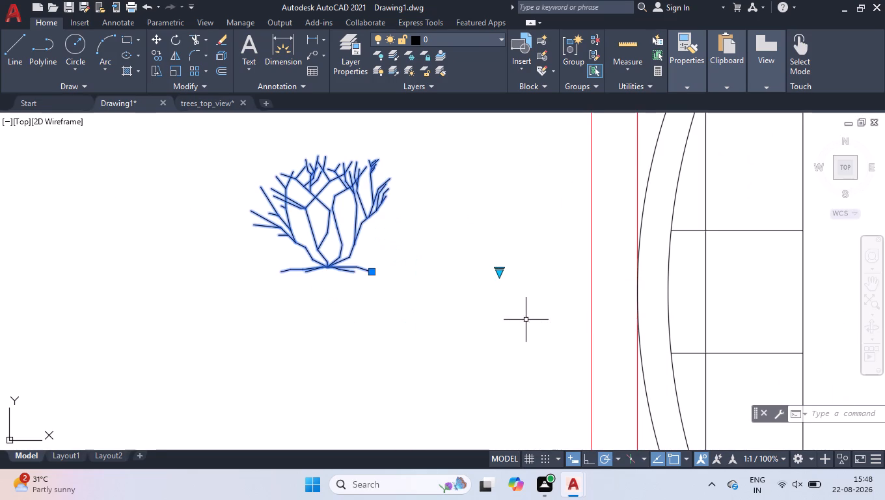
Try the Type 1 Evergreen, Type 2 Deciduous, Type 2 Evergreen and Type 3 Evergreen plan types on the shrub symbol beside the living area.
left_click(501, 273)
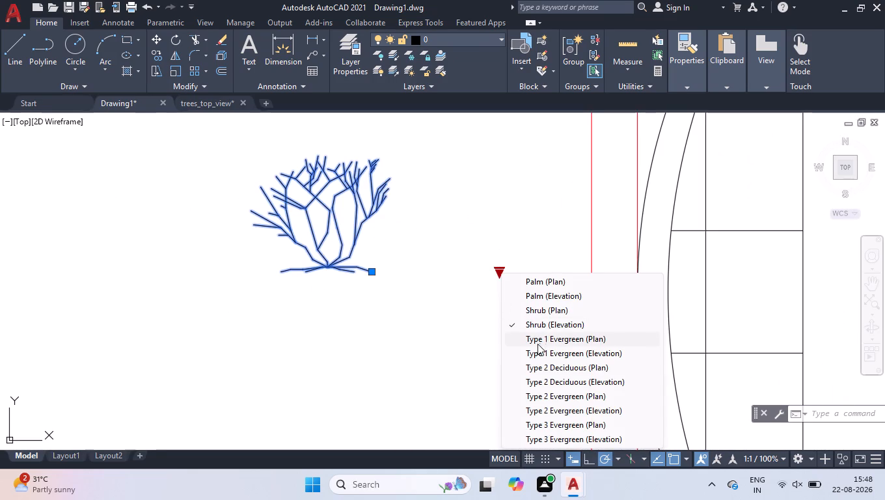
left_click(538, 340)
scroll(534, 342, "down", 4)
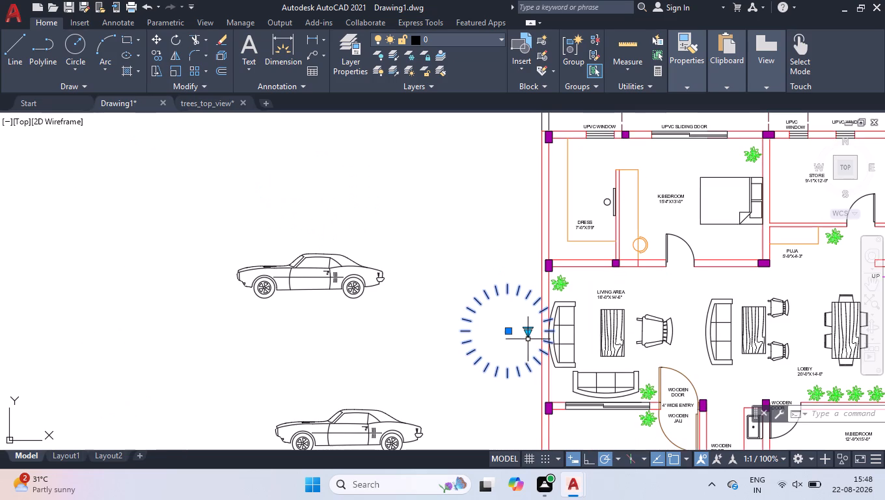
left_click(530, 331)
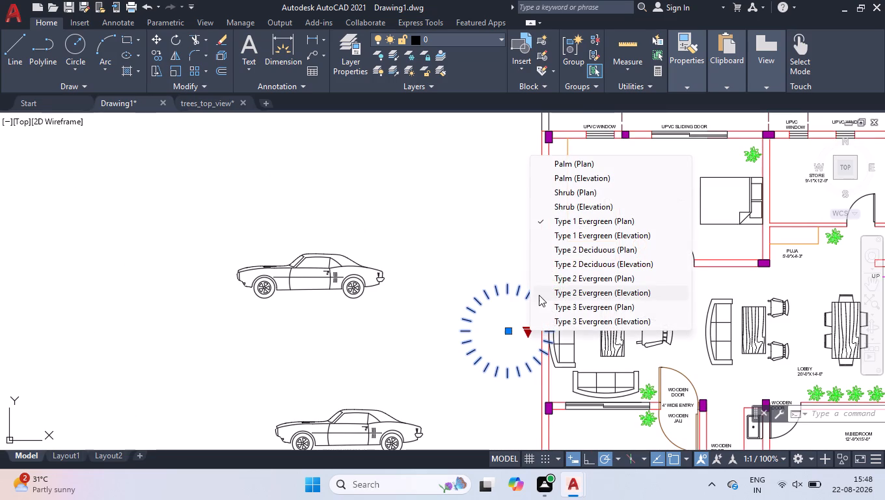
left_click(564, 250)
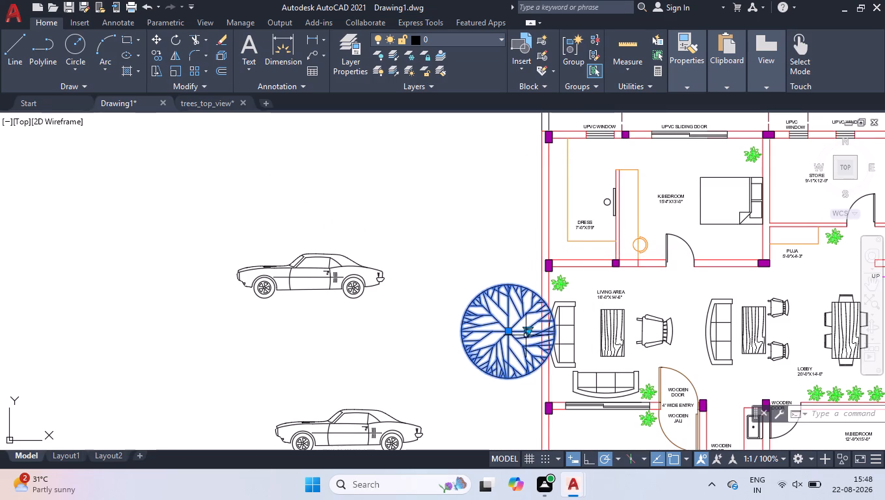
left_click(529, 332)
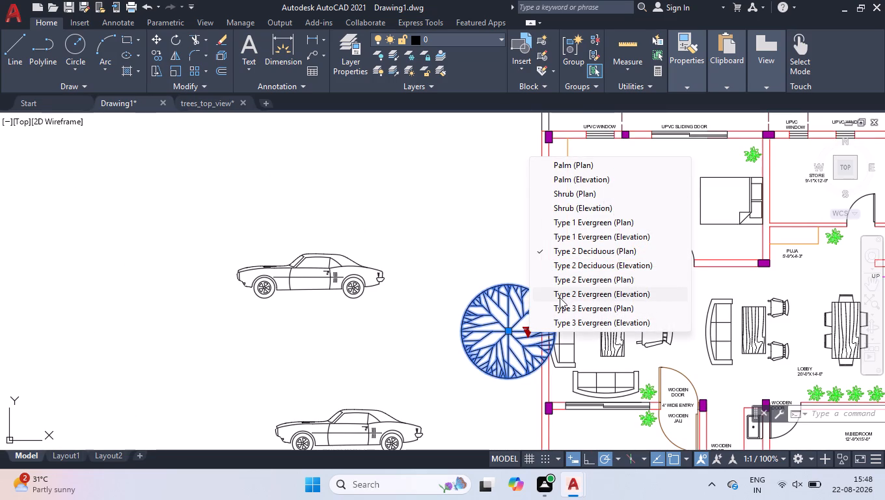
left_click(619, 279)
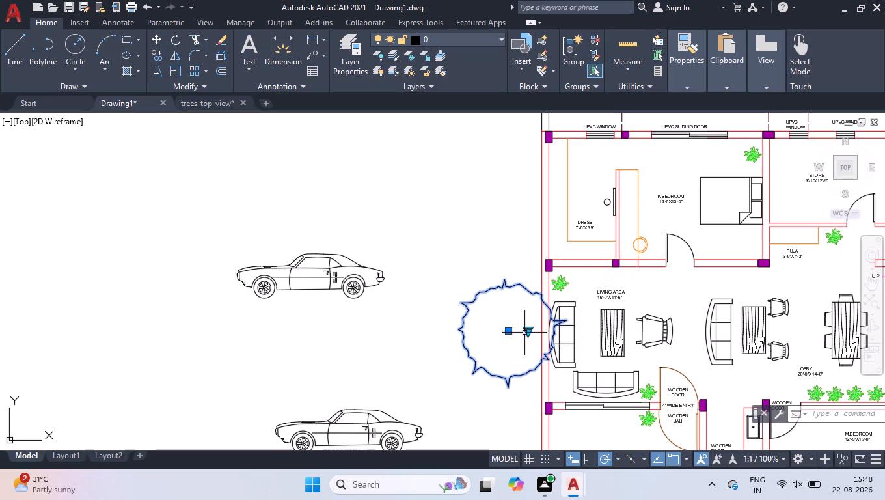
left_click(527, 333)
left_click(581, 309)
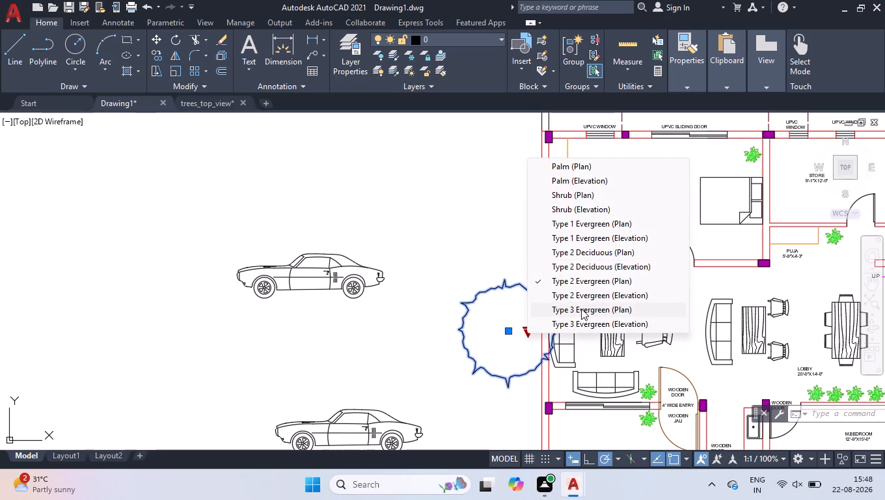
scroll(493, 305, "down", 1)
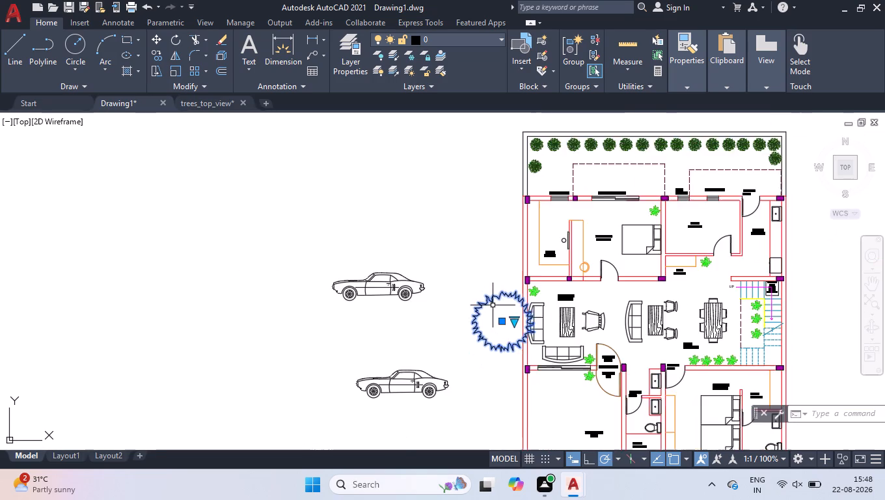
Delete the tree symbol overlapping the living area's outer wall.
scroll(493, 305, "down", 1)
scroll(508, 342, "up", 2)
key("Delete")
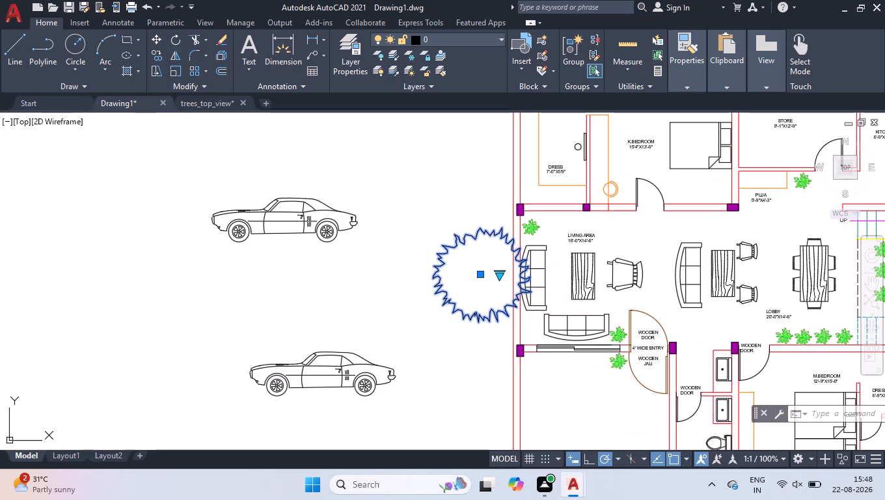
Change the upper of the two cars beside the house to the Sports Car (Top) view.
left_click(417, 172)
left_click(318, 258)
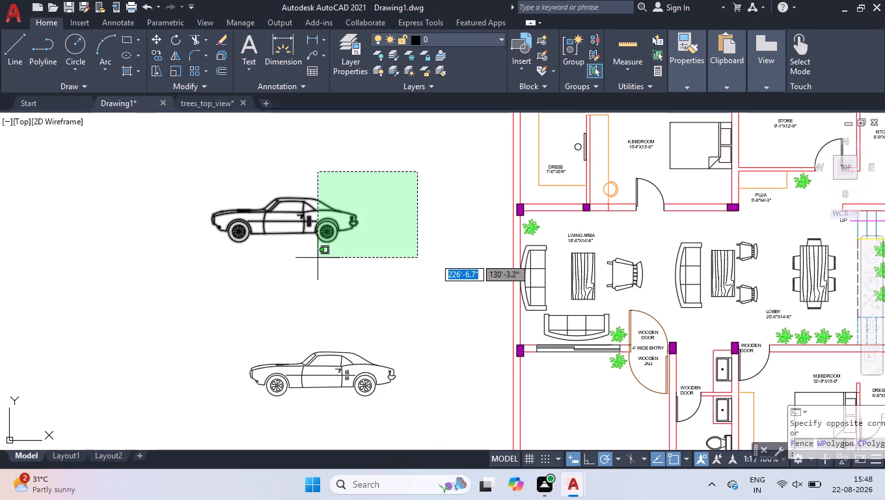
left_click(202, 251)
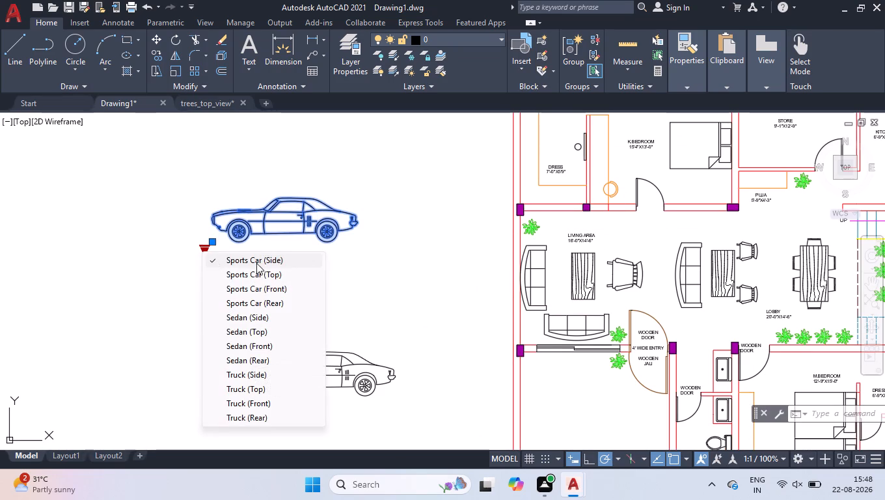
left_click(261, 277)
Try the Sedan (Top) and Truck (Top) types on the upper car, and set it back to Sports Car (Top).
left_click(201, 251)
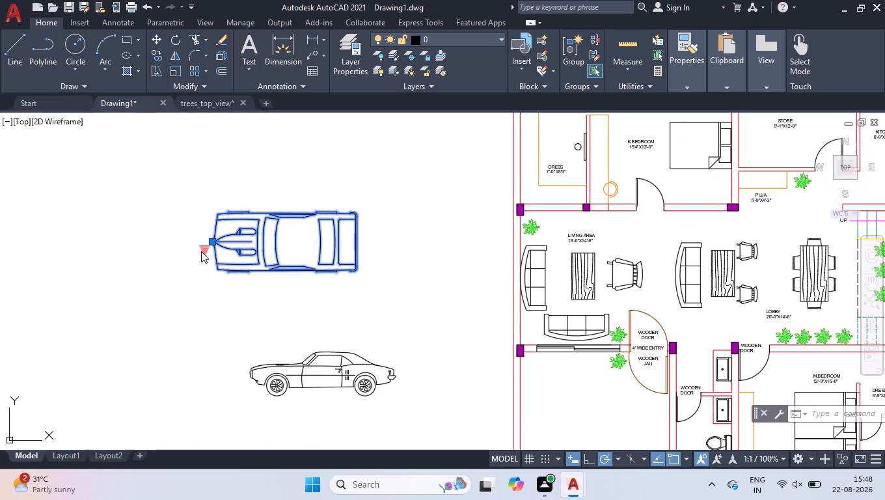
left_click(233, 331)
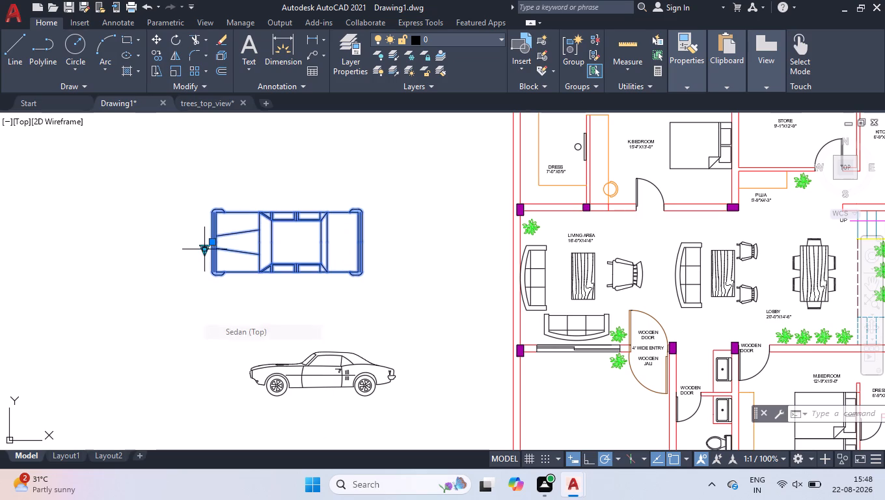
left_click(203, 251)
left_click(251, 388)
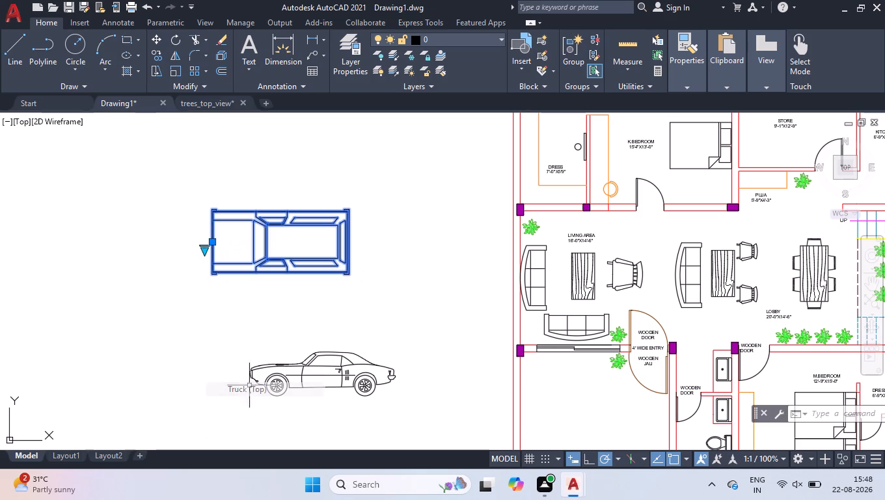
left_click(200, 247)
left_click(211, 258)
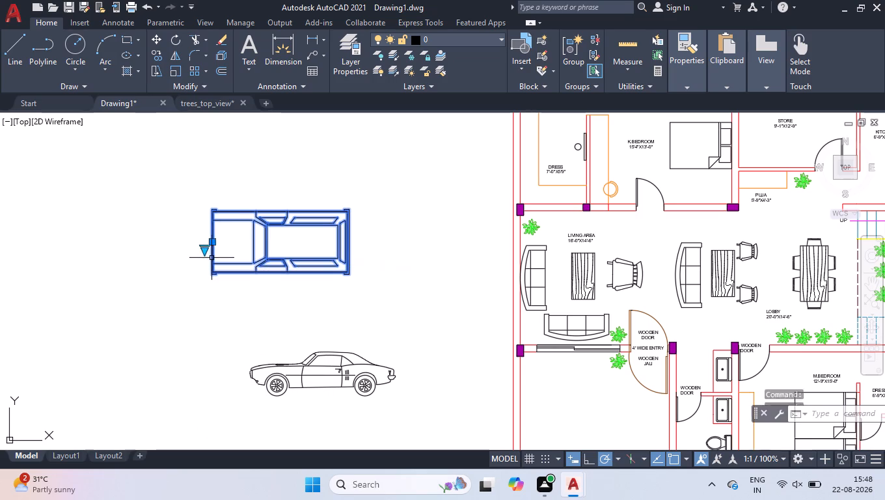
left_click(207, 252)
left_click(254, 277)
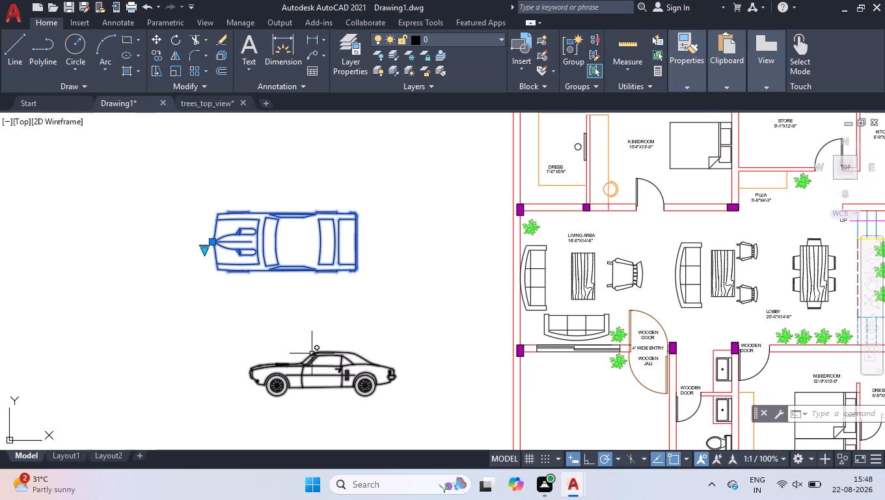
Change the lower car beside the house to the Sports Car (Top) view.
left_click(312, 354)
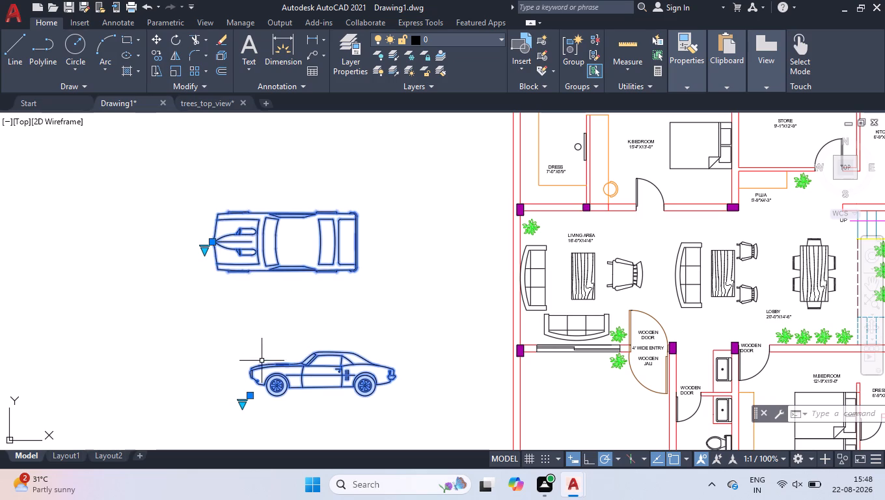
left_click(241, 406)
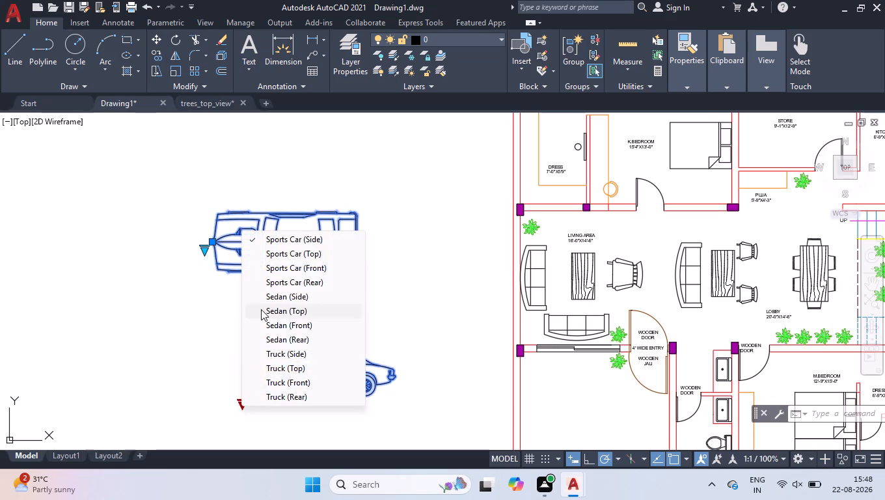
left_click(315, 250)
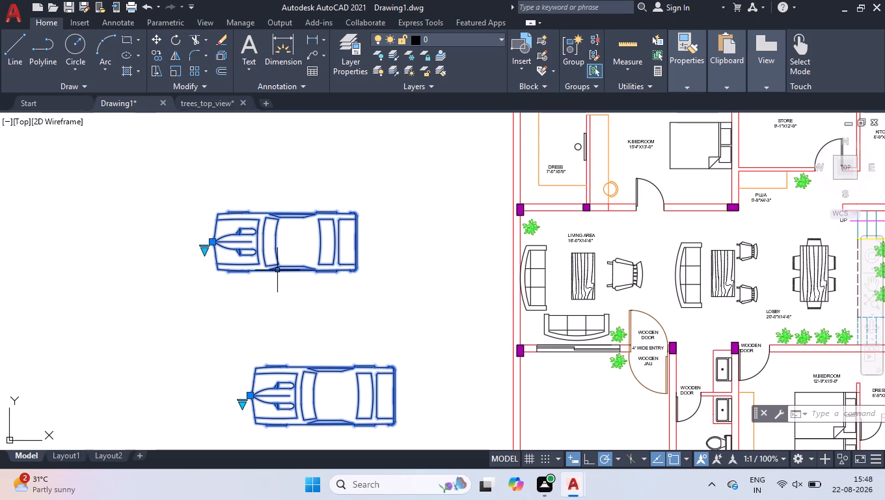
Rotate both top-view cars together 90 degrees clockwise, so their fronts point up the plan.
type("RO")
key("Return")
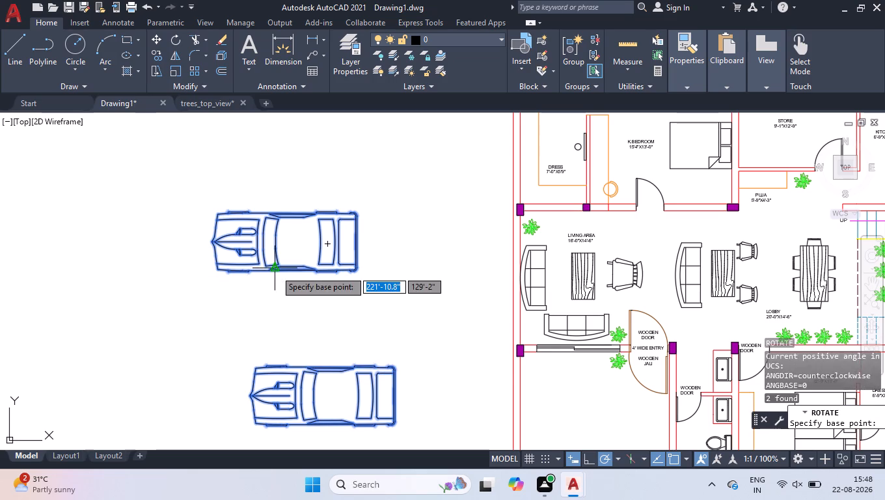
left_click(319, 300)
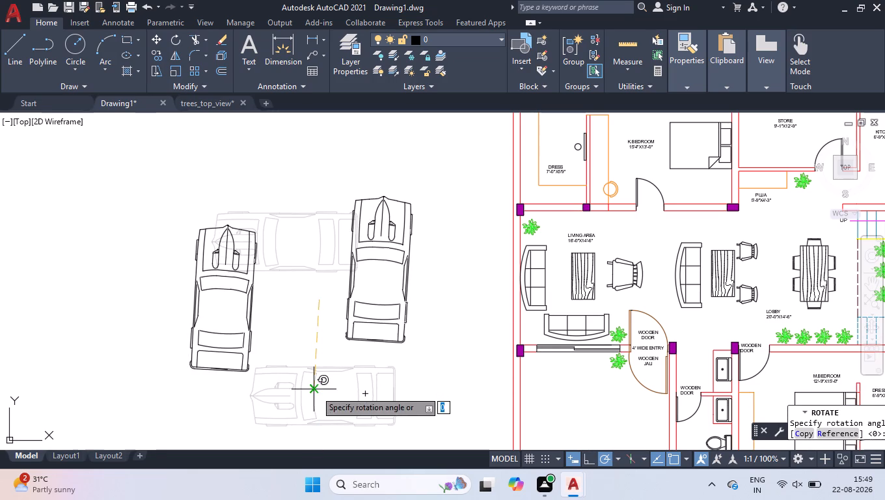
left_click(325, 408)
Move the rotated car nearer the house into the car parking area, with its nose just below the living area wall.
left_click(396, 255)
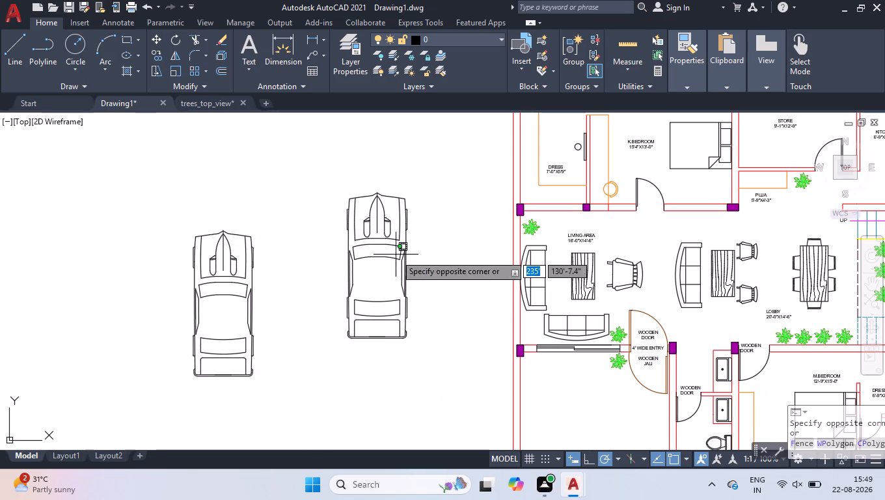
left_click(371, 264)
left_click(375, 192)
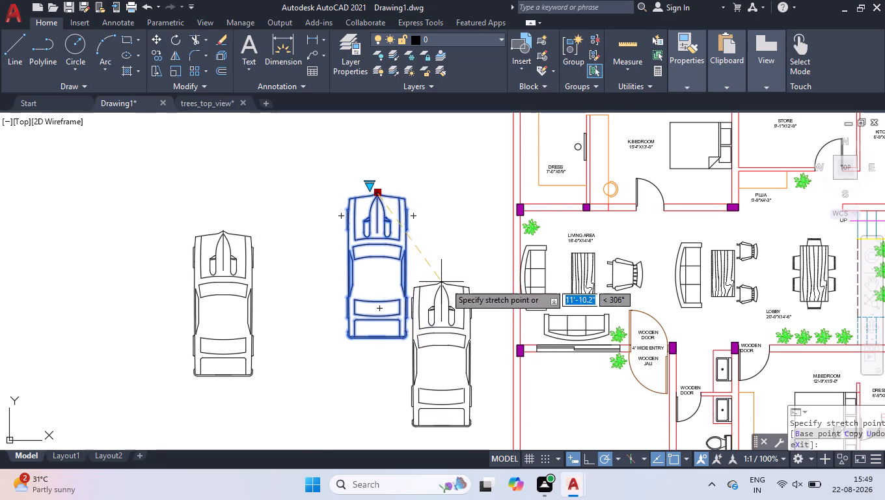
scroll(445, 283, "down", 2)
scroll(527, 395, "up", 3)
scroll(427, 221, "down", 2)
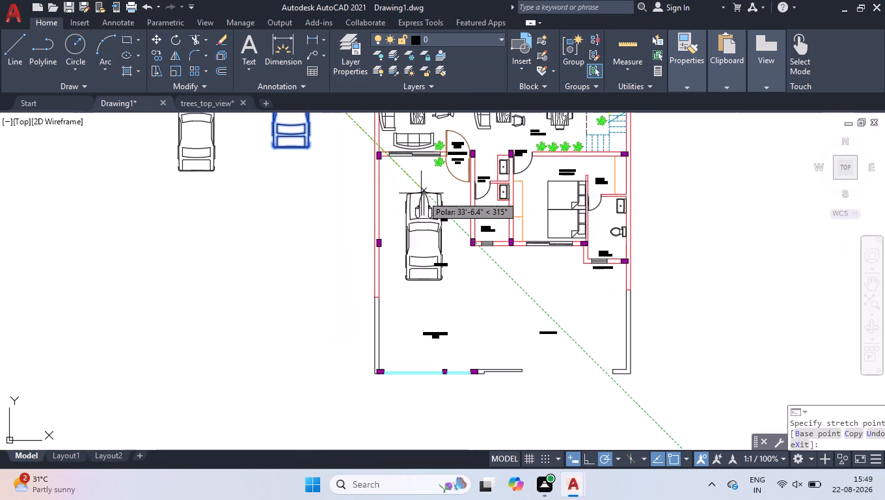
scroll(426, 162, "up", 2)
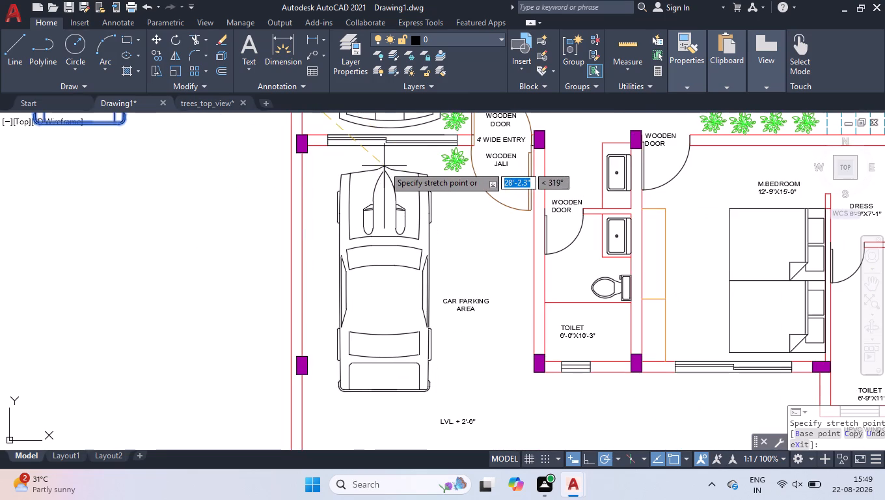
left_click(381, 163)
Move the remaining car into the front side open area, behind the parked car, and clear the selection.
scroll(426, 201, "down", 2)
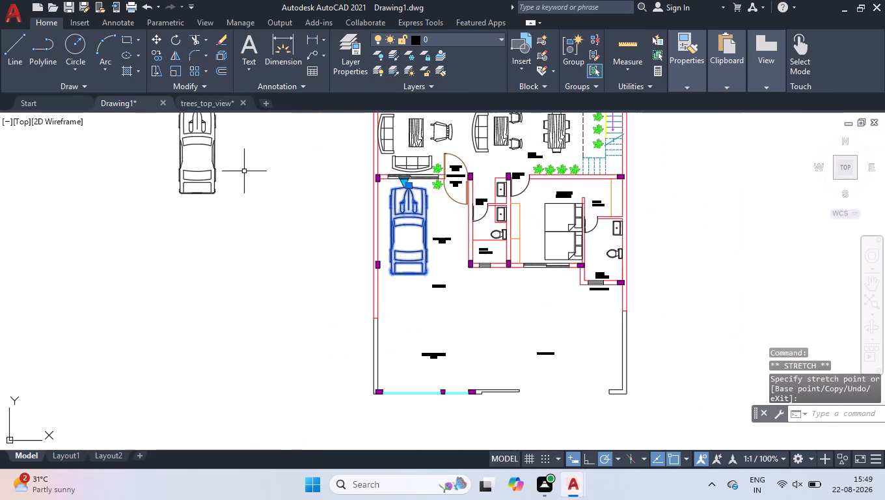
left_click(210, 171)
scroll(237, 219, "down", 2)
scroll(236, 184, "up", 3)
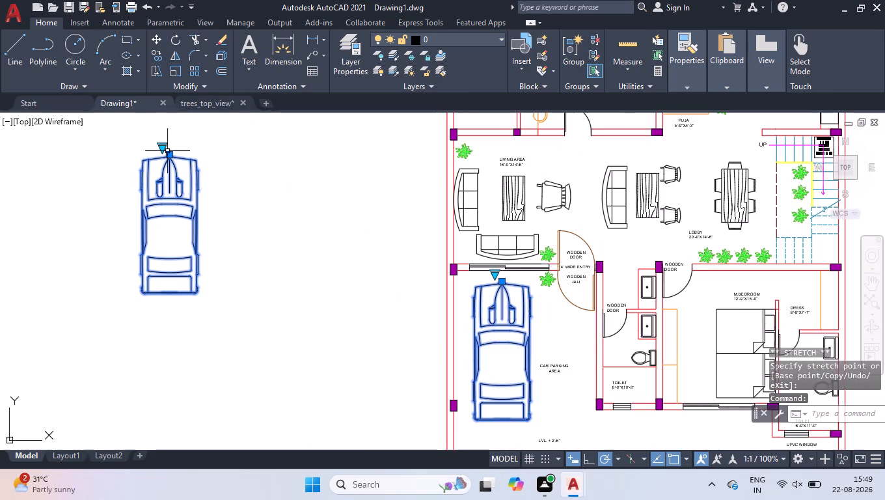
left_click(172, 157)
scroll(314, 254, "down", 2)
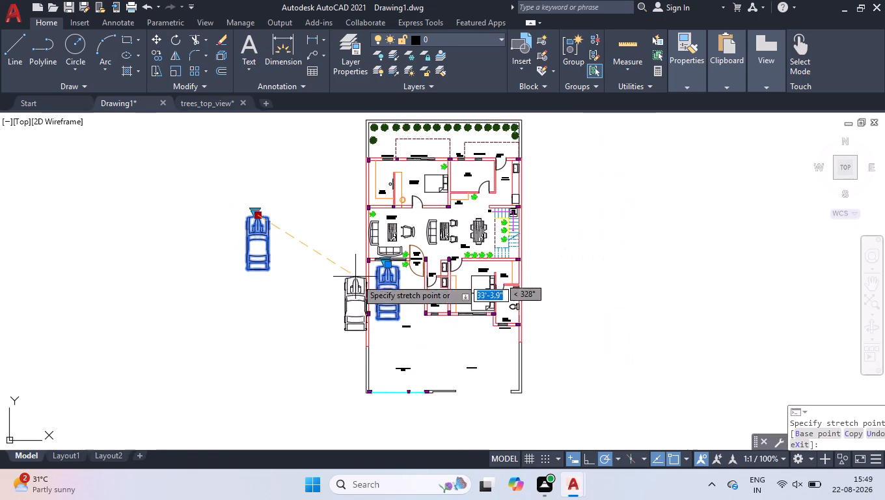
scroll(394, 344, "up", 4)
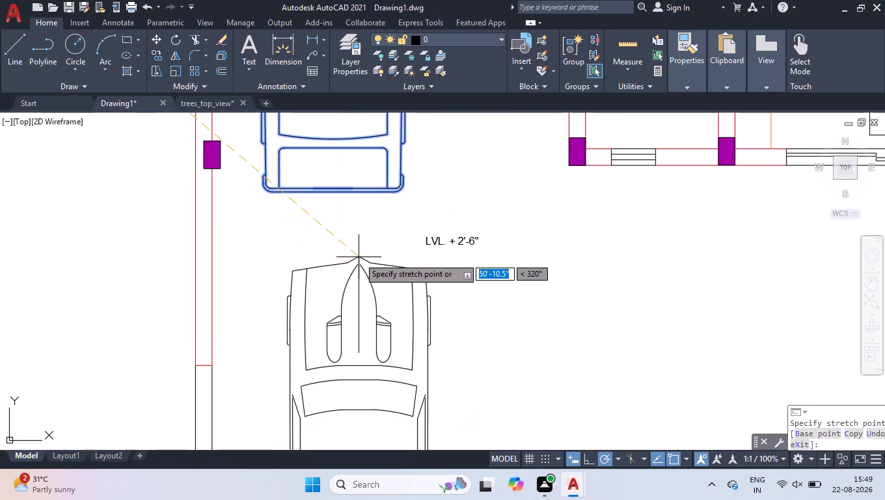
scroll(347, 243, "down", 2)
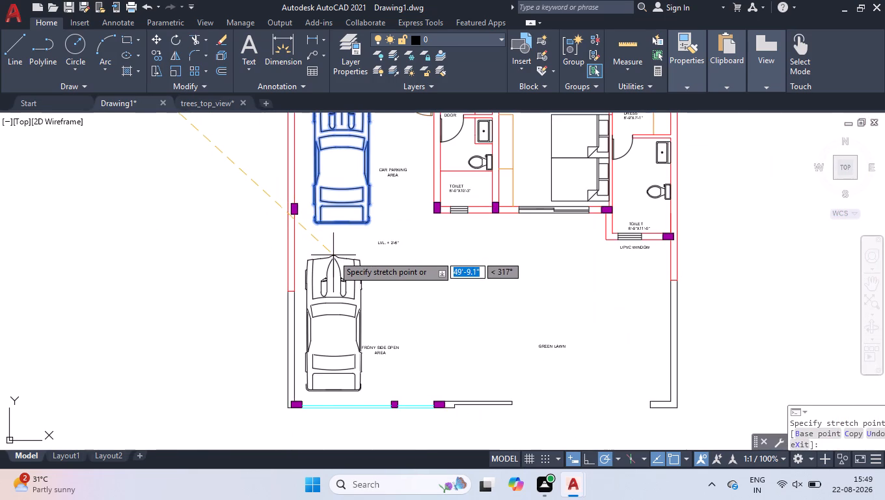
left_click(334, 253)
scroll(358, 268, "down", 2)
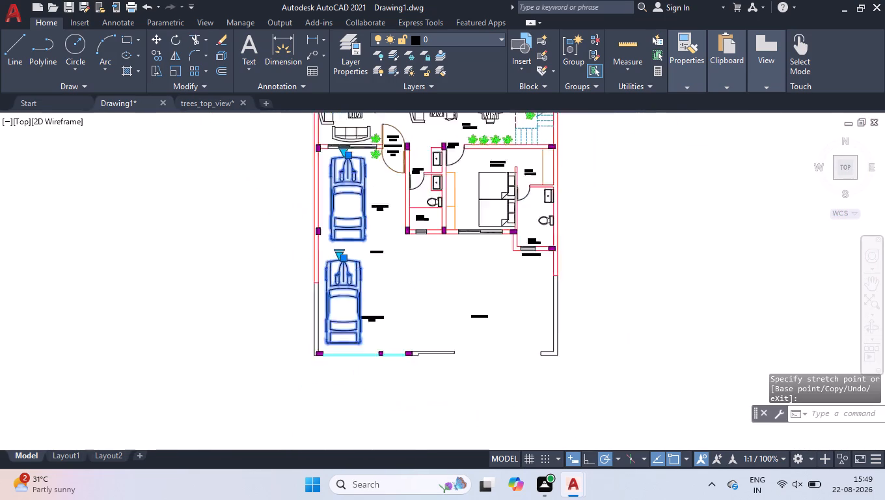
left_click(407, 206, "shift")
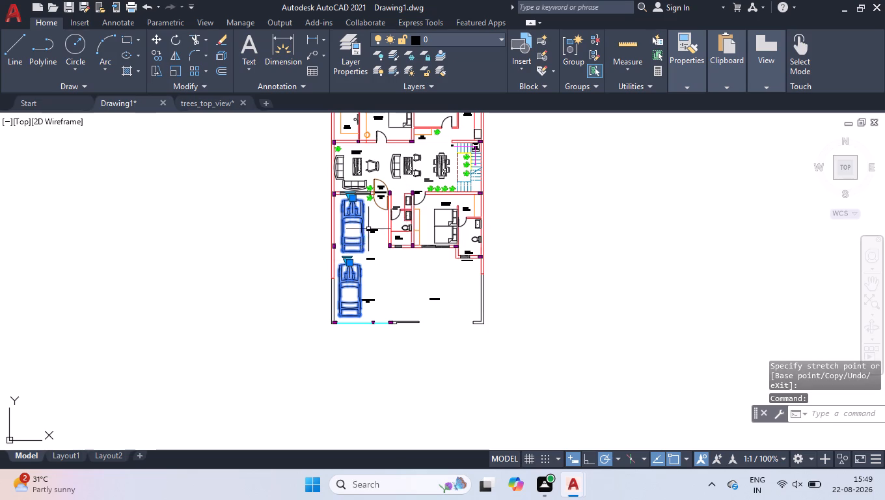
left_click(372, 221, "shift")
left_click(327, 311, "shift")
Move the front side open area label horizontally about 3' away from the rear car, so they no longer overlap.
scroll(372, 314, "up", 2)
left_click(361, 283)
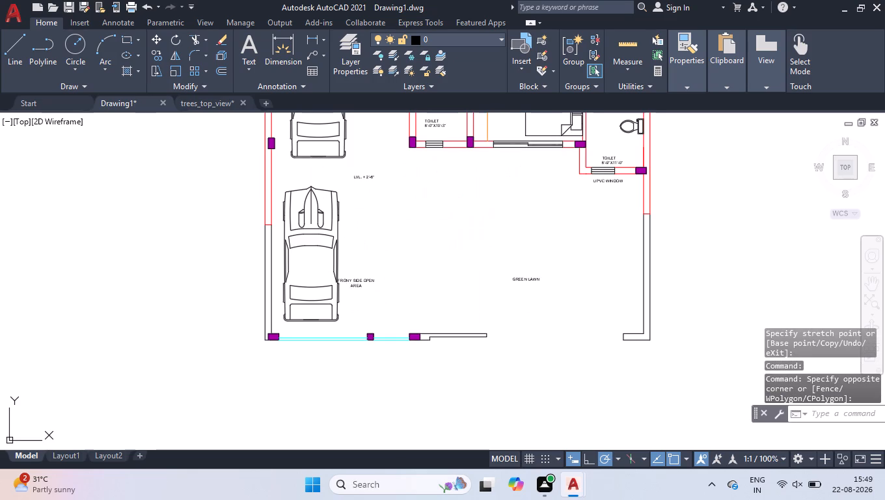
left_click(340, 279)
left_click(363, 278)
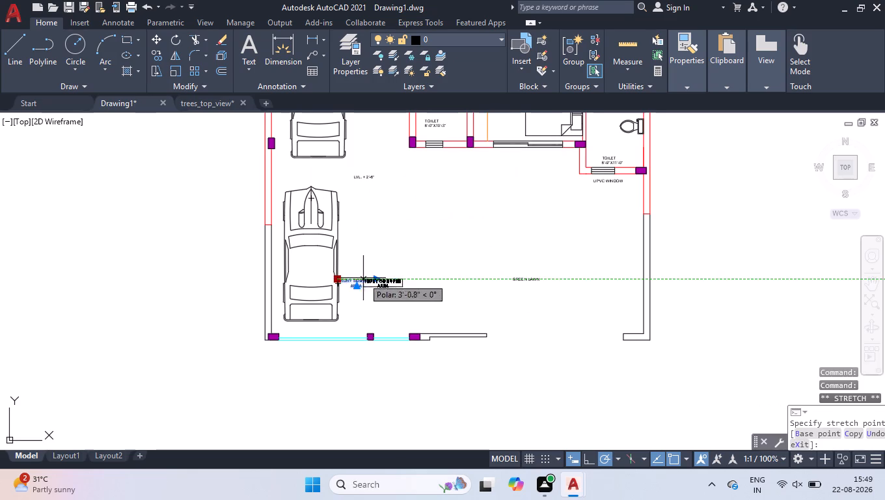
left_click(436, 229, "shift")
left_click(333, 292, "shift")
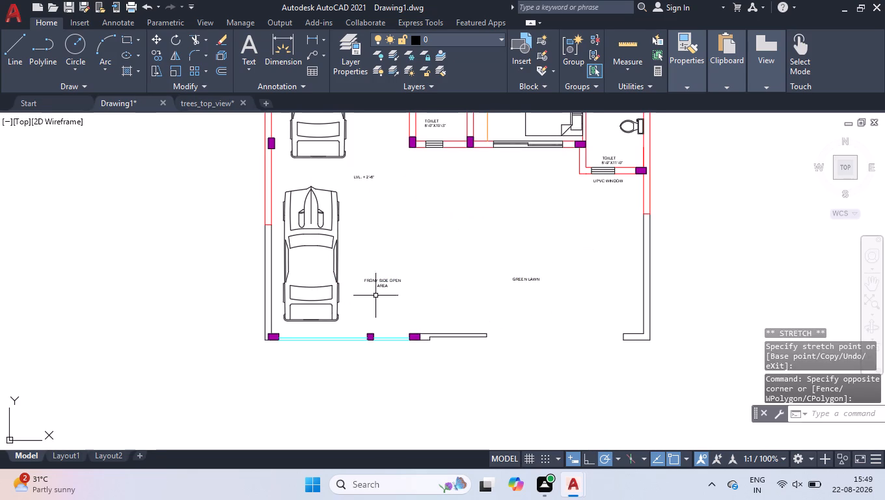
Outline the green lawn with orthogonal lines from the gate column, about 26' wide, ending at the end of the adjoining front wall.
scroll(395, 303, "up", 2)
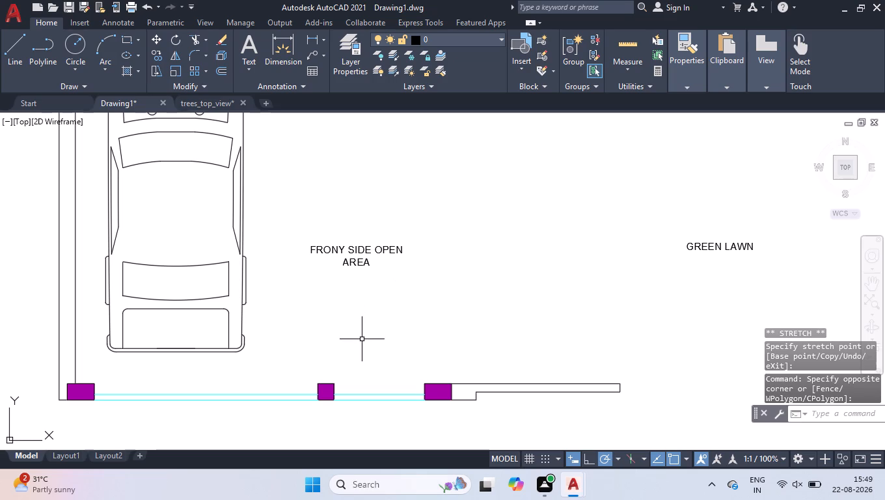
scroll(361, 340, "down", 3)
scroll(435, 346, "up", 3)
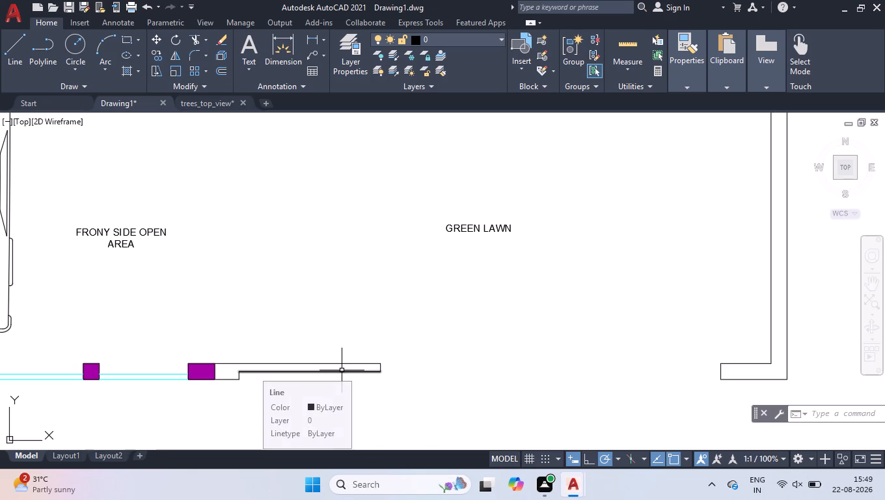
key("l")
key("Return")
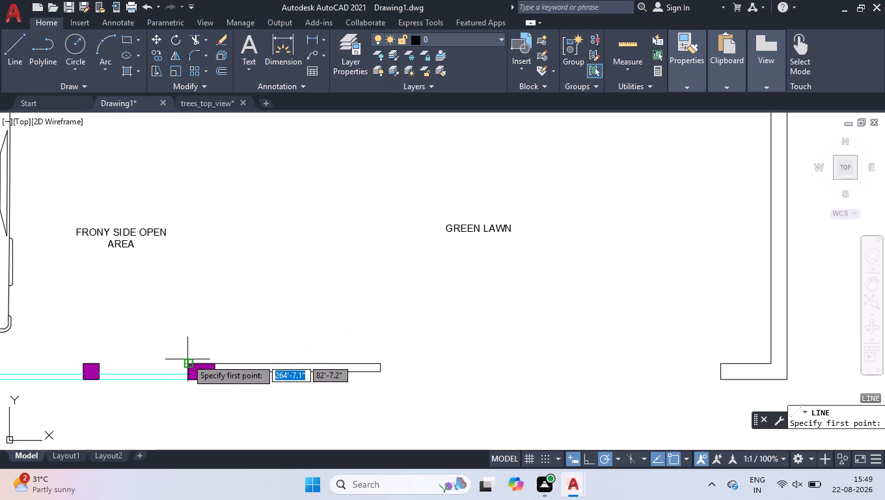
left_click(187, 359)
scroll(215, 182, "down", 3)
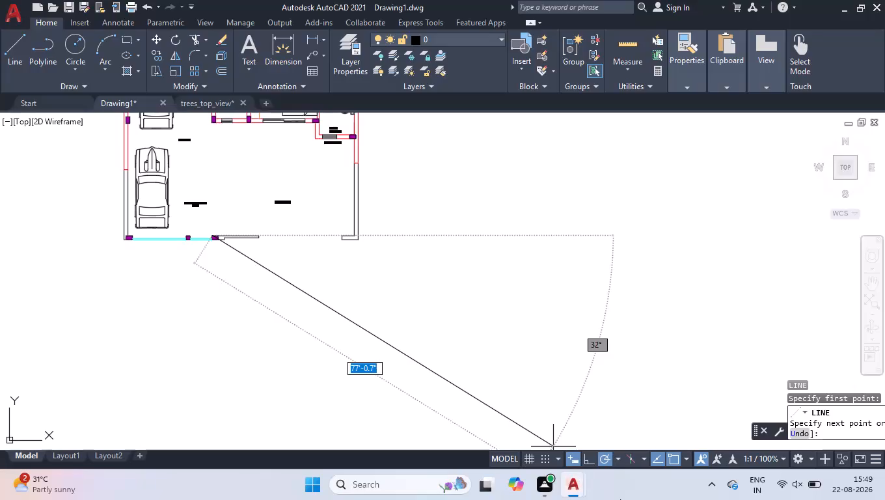
left_click(588, 462)
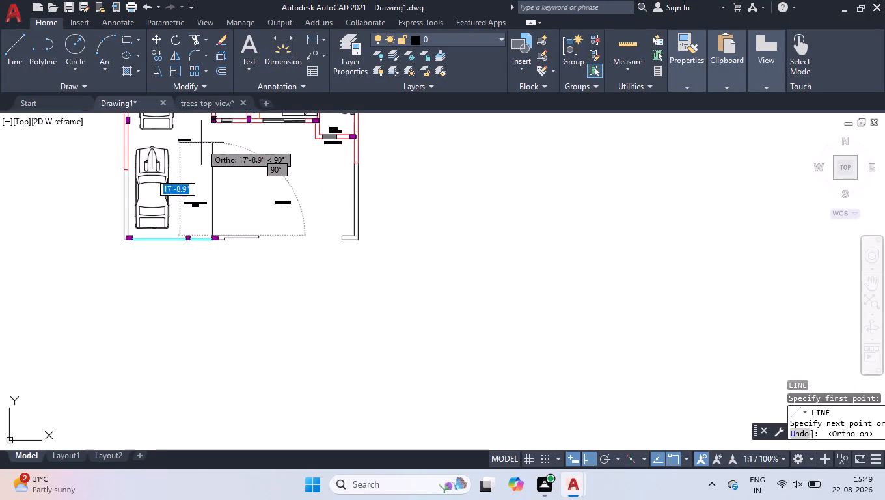
scroll(200, 139, "down", 1)
scroll(206, 122, "up", 3)
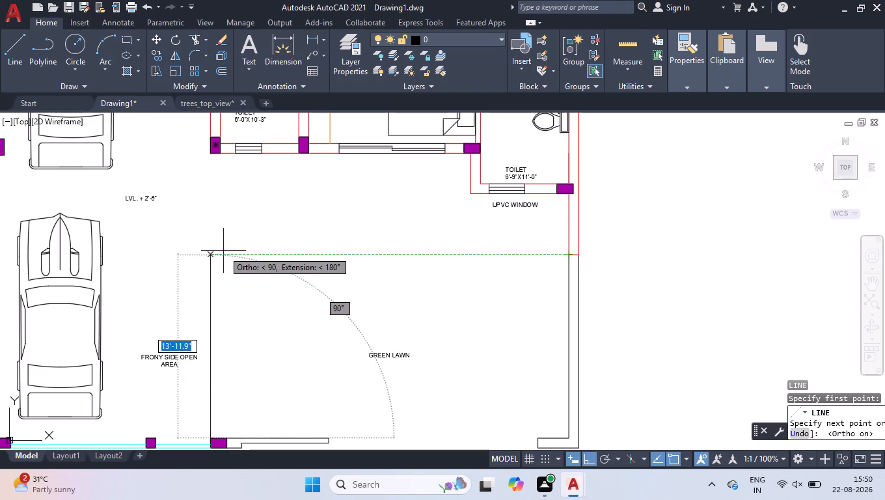
left_click(213, 294)
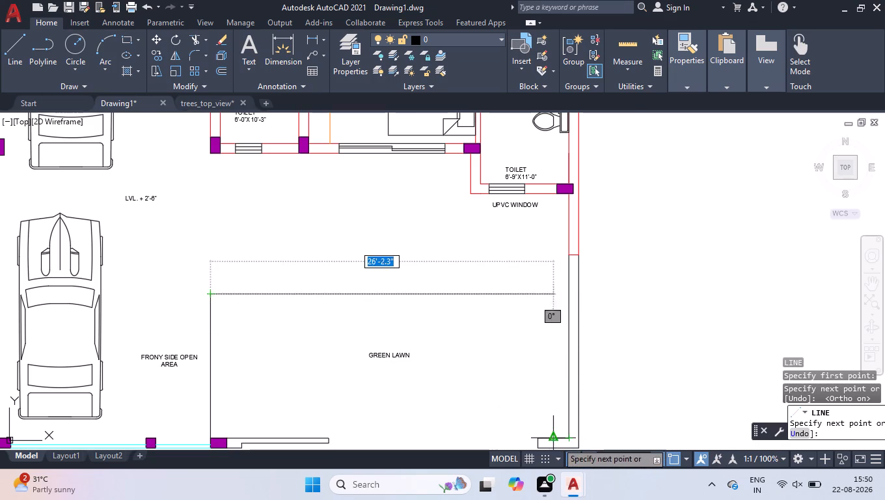
left_click(551, 340)
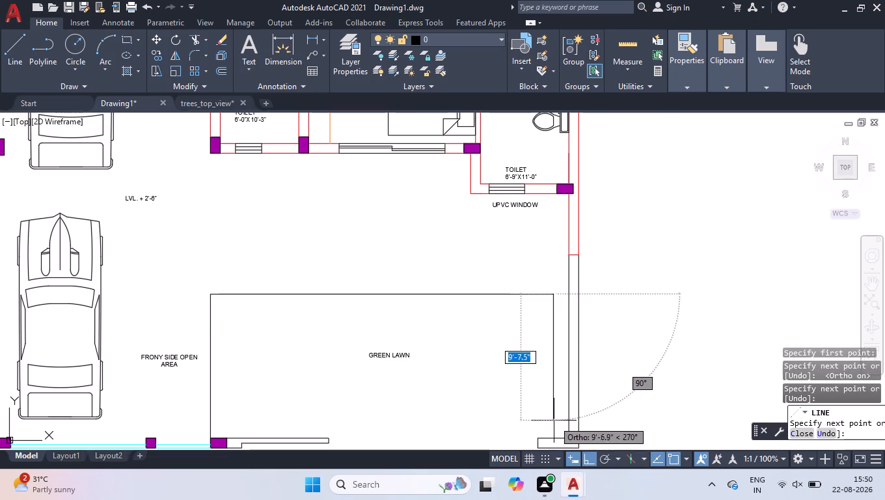
left_click(552, 438)
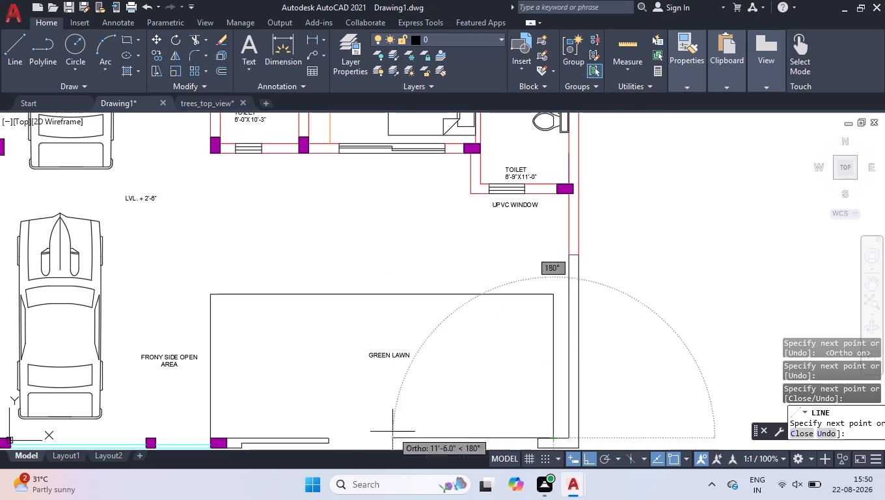
left_click(327, 437)
key("space")
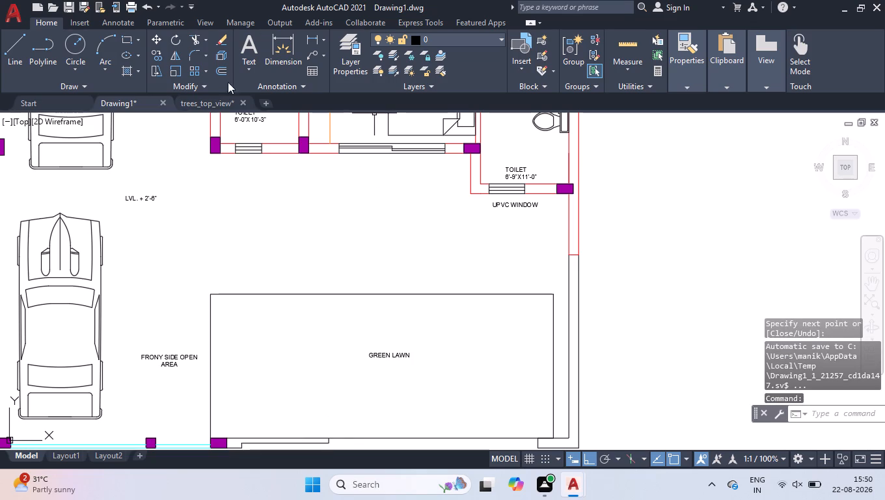
Hatch the outlined green lawn area with the AR-PARQ1 pattern in green at scale 0.2.
left_click(125, 74)
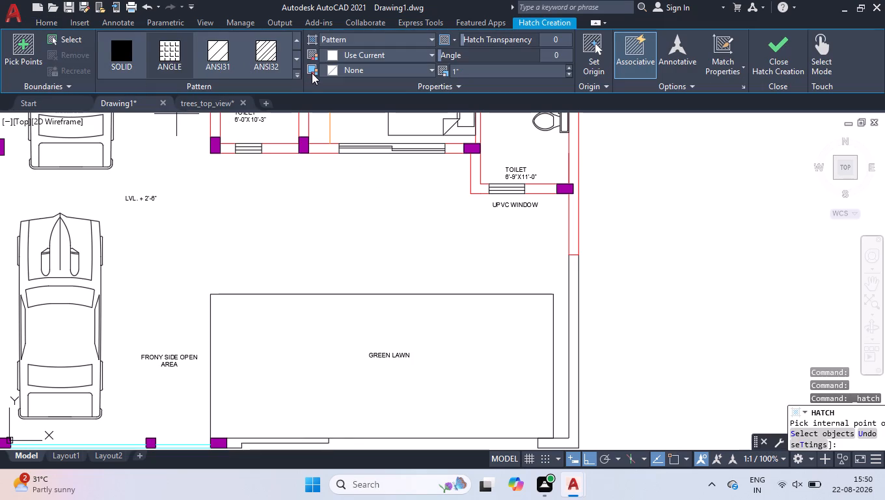
left_click(300, 76)
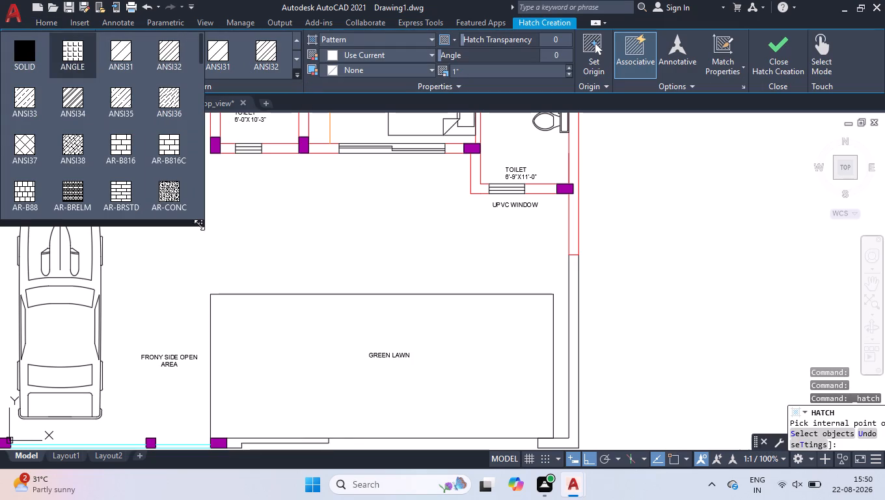
left_click_drag(199, 223, 703, 335)
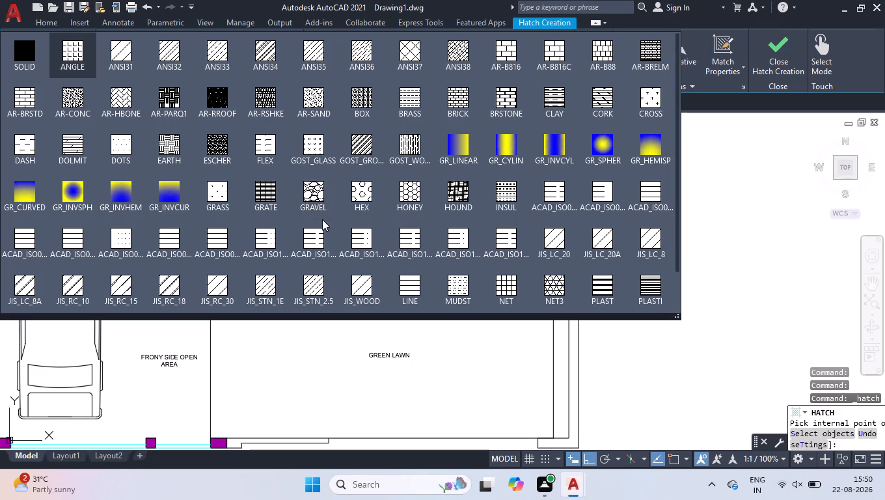
left_click(209, 88)
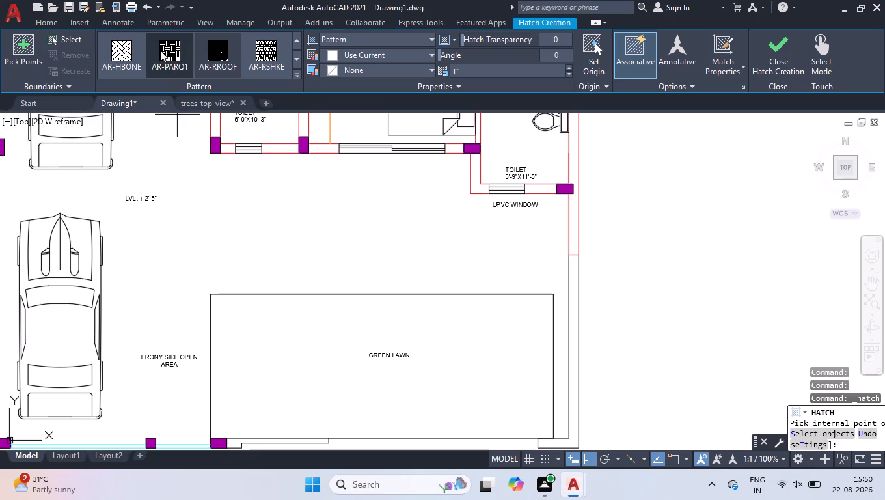
left_click(296, 74)
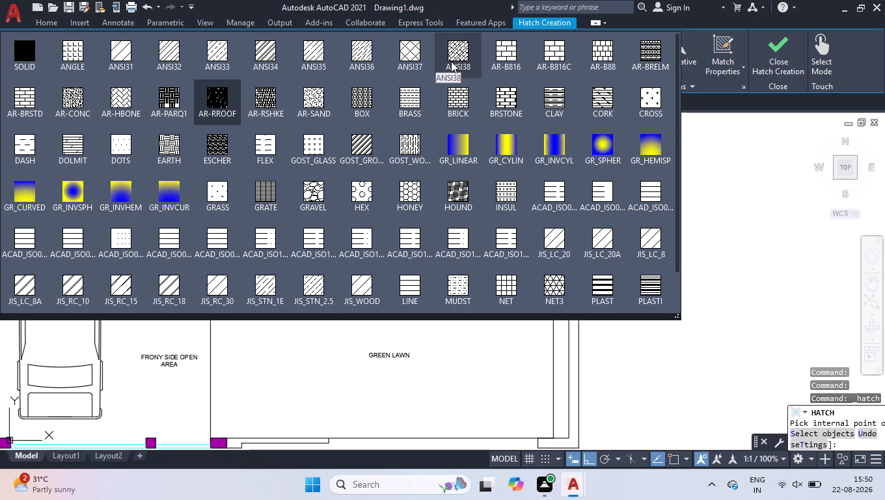
left_click(167, 102)
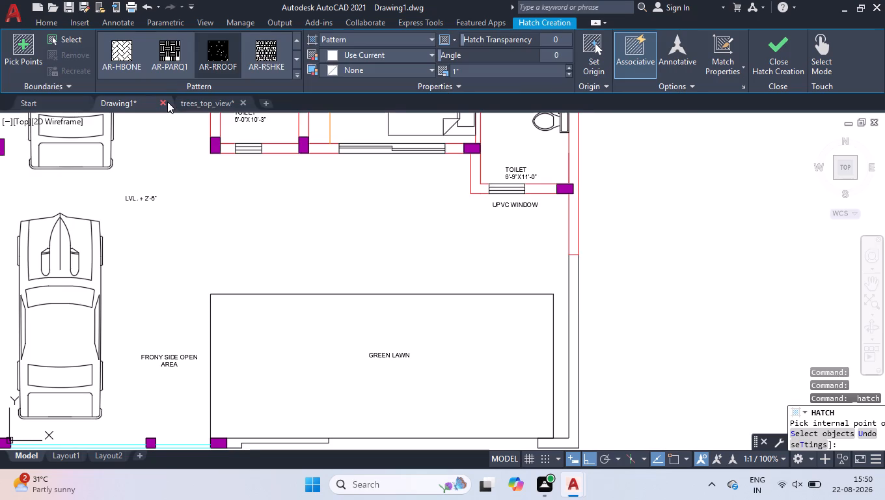
left_click(358, 49)
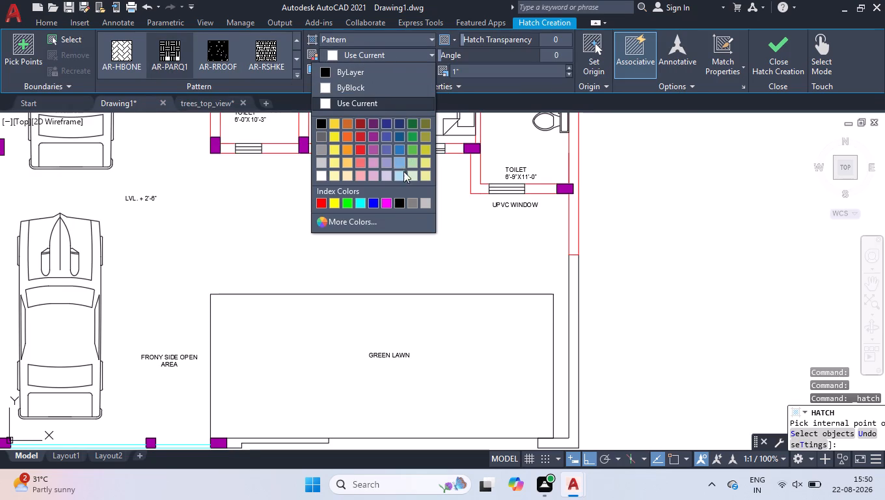
left_click(352, 201)
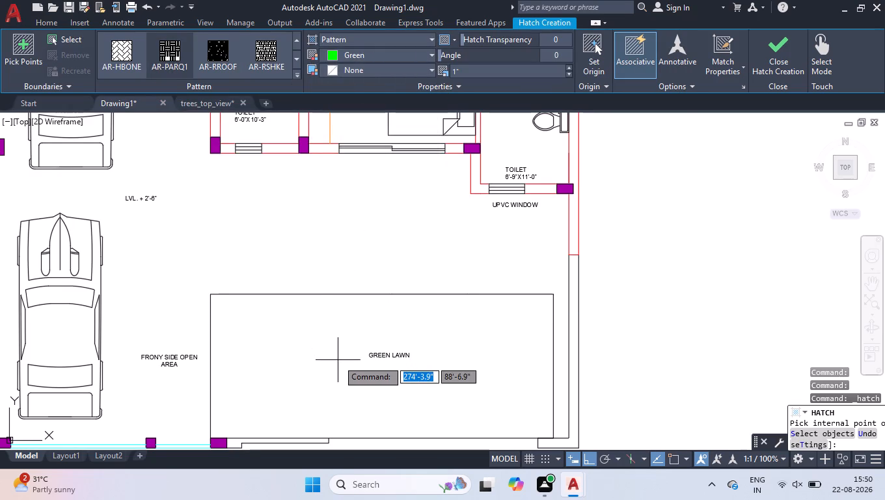
left_click(338, 360)
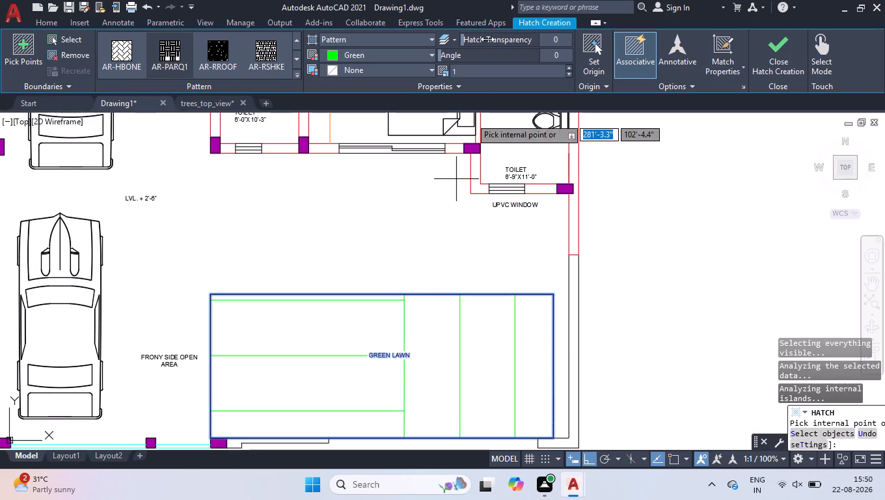
left_click(484, 74)
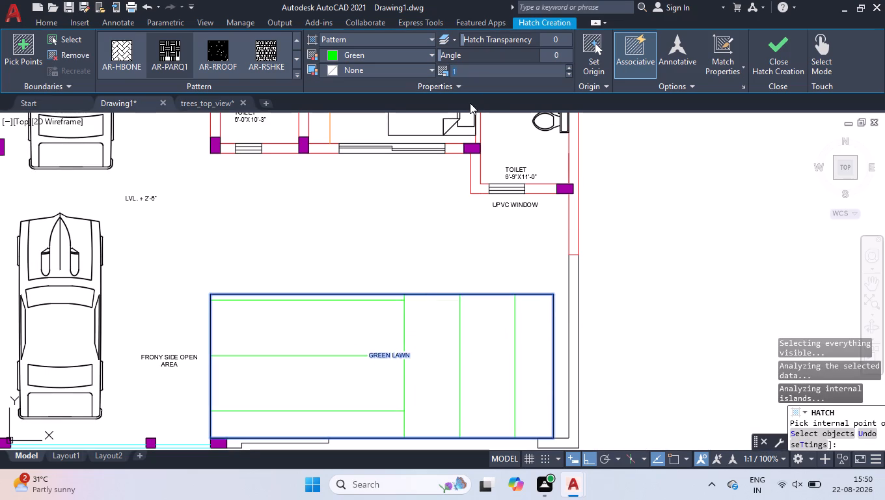
type("0.")
key("2")
key("Return")
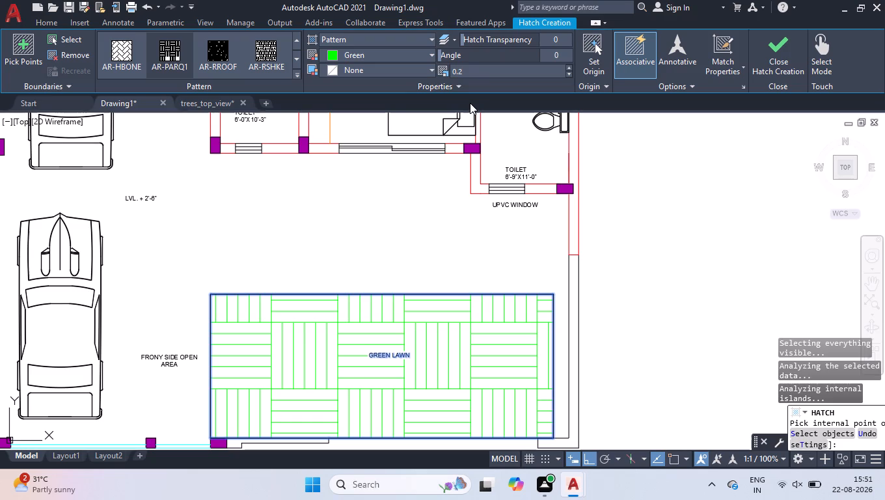
key("Return")
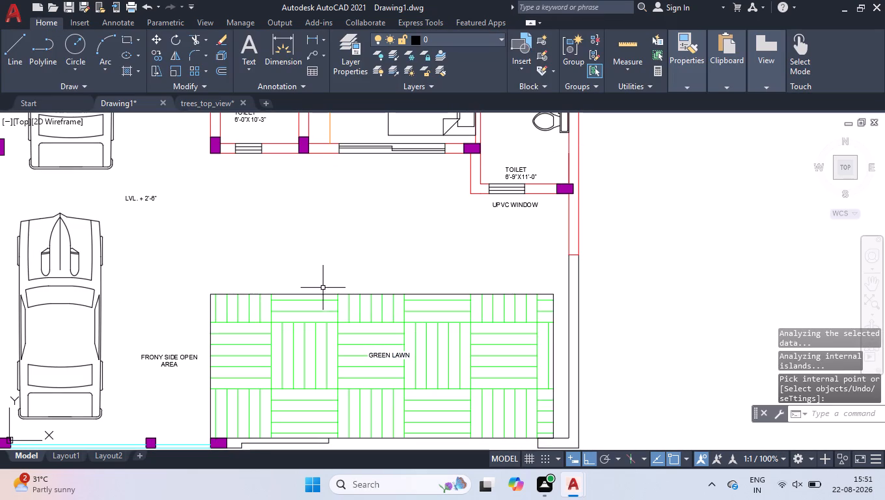
Delete the three lines outlining the upper edge and both sides of the lawn hatch.
left_click(318, 295)
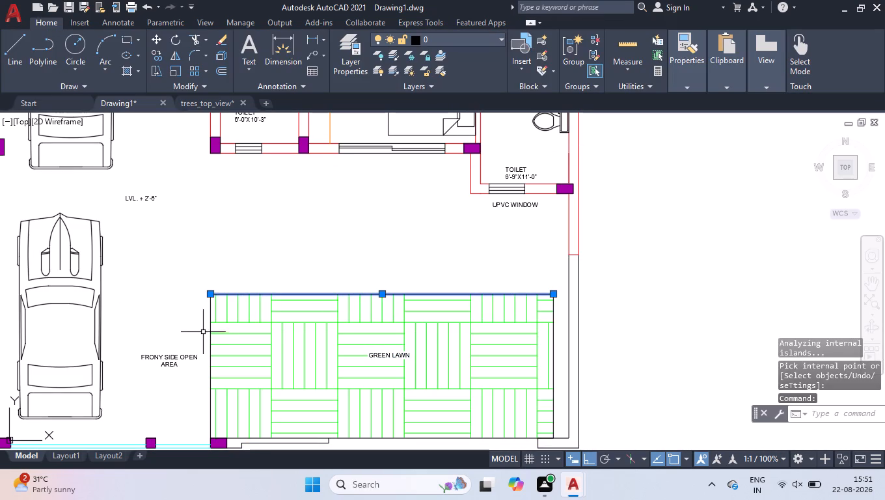
left_click(210, 326)
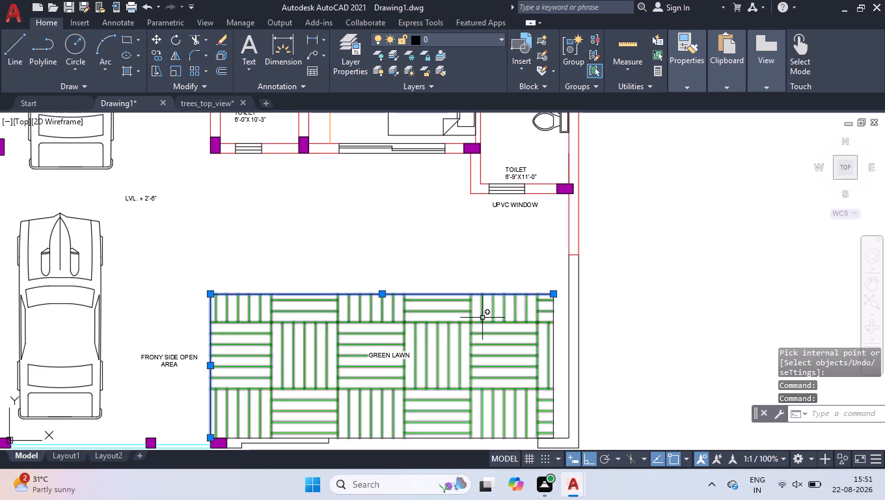
left_click(554, 338)
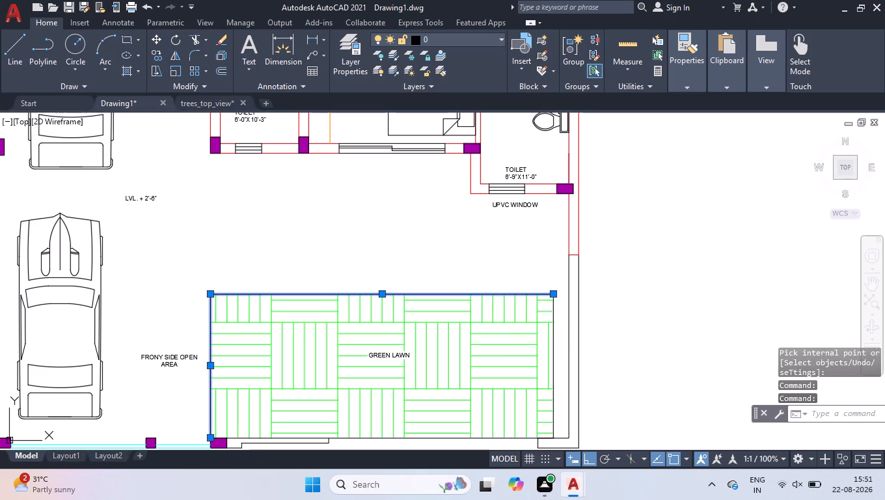
key("Delete")
Trim the remaining lawn outline along the front boundary where it meets the short corner wall.
type("TR")
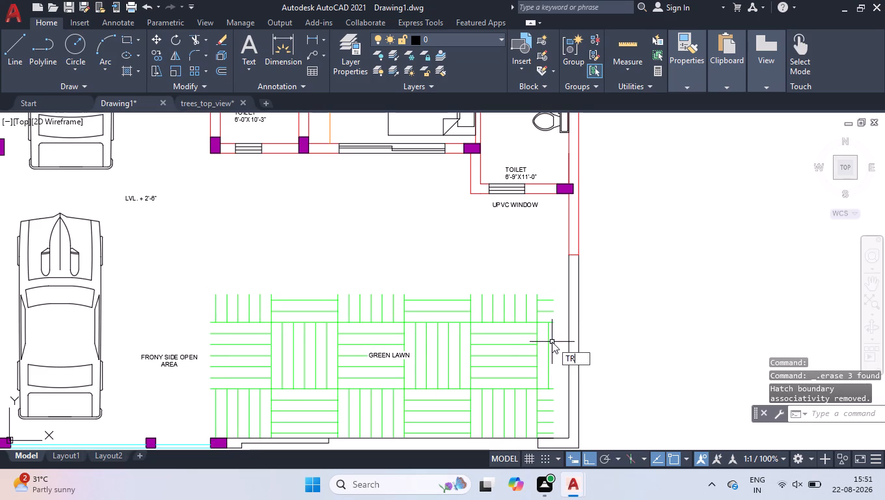
key("Return")
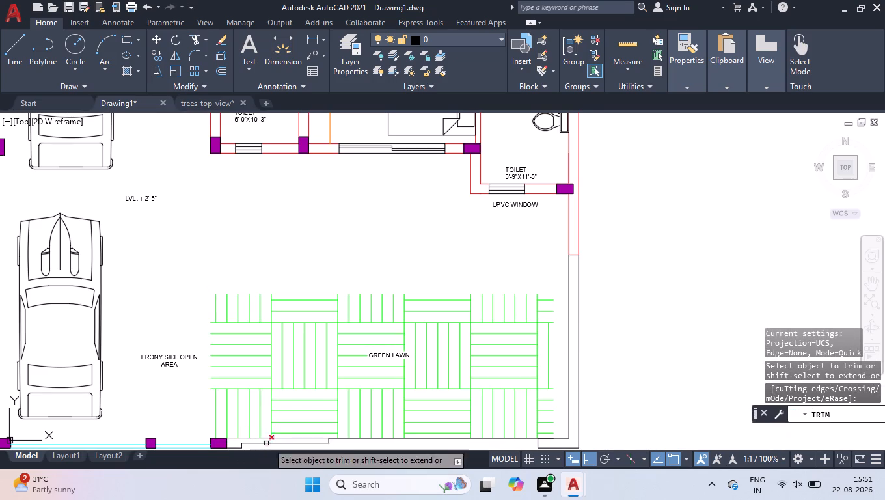
left_click(545, 437)
key("Return")
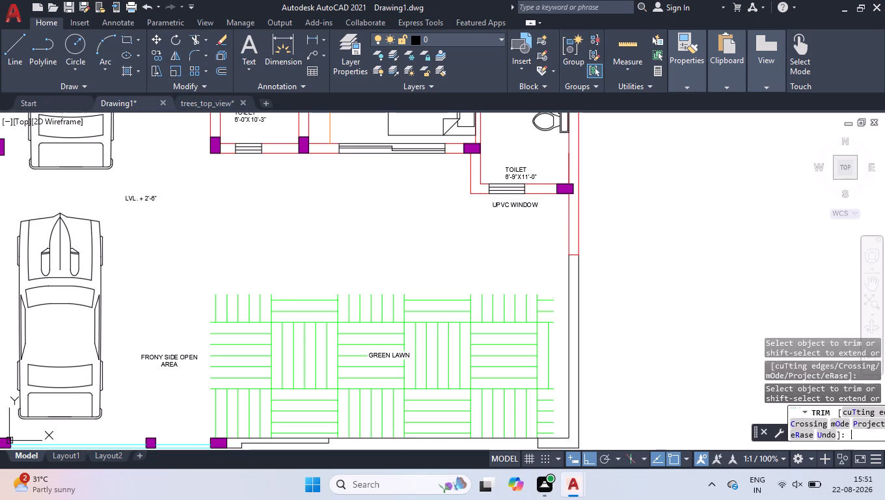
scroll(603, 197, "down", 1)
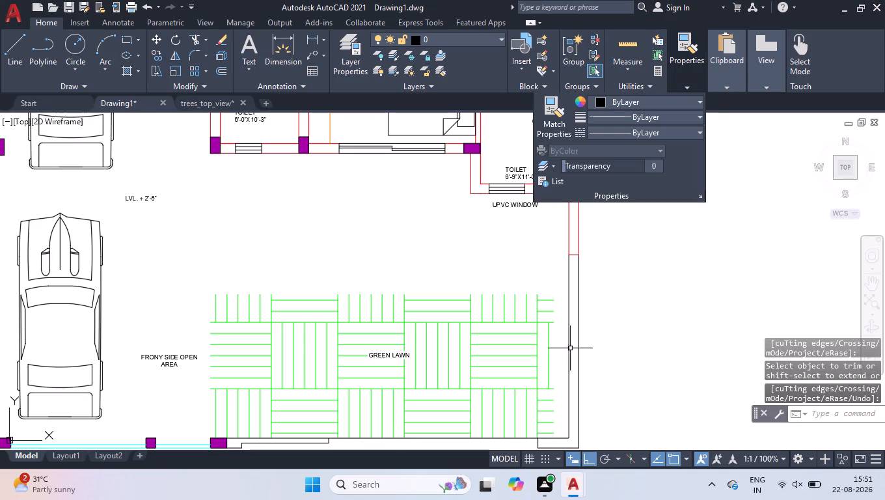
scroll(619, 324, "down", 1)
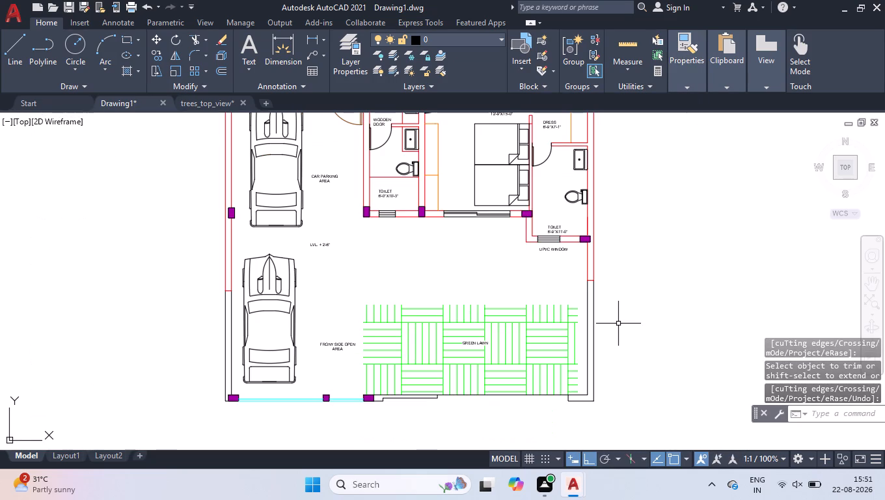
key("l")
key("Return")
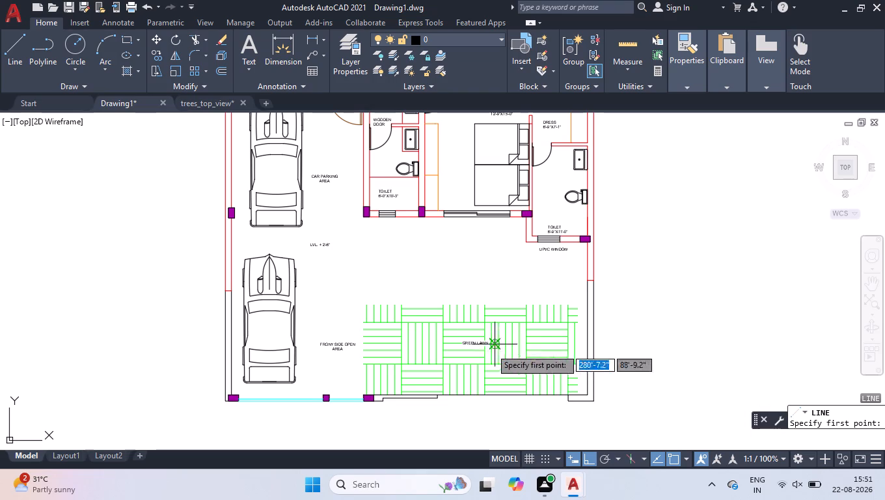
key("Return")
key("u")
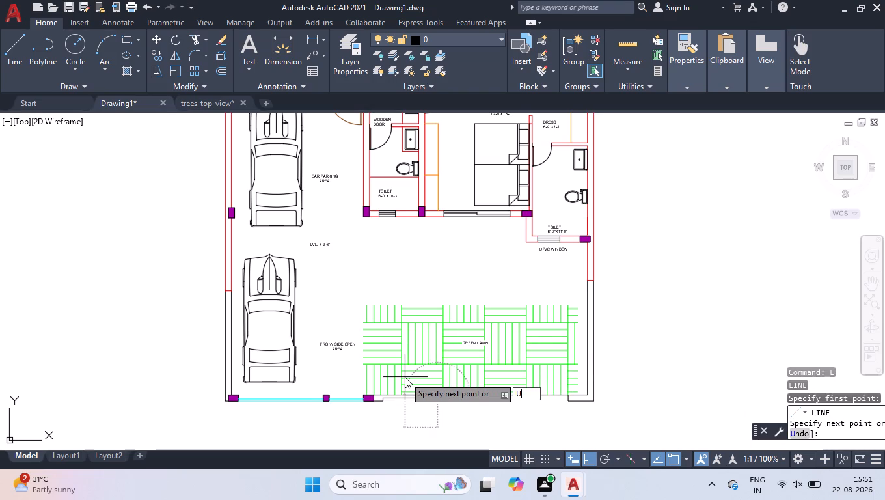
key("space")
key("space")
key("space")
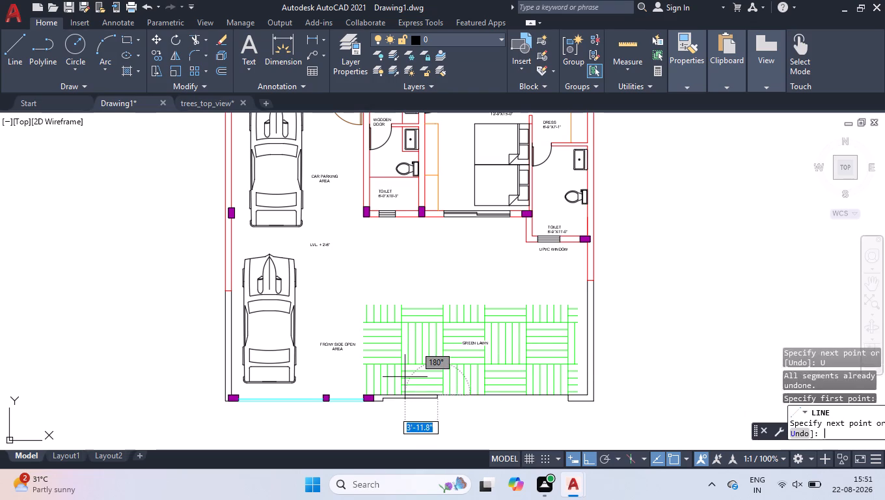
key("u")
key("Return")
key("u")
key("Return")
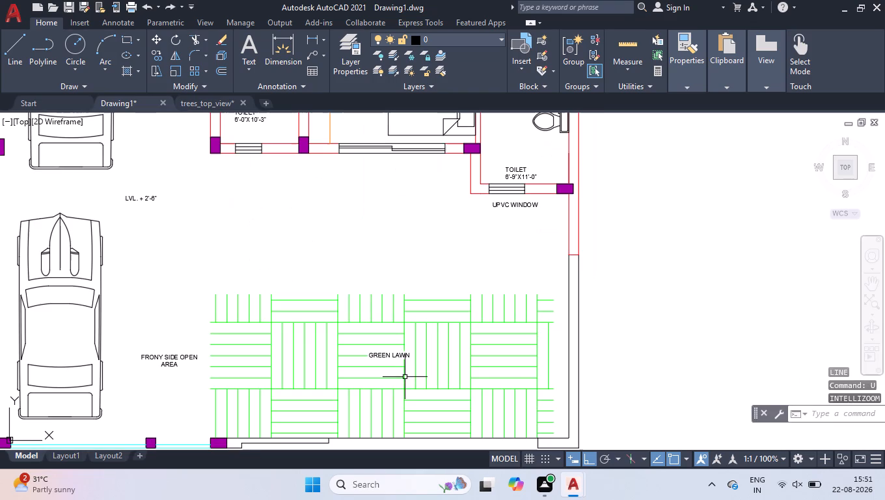
Undo the lawn outline trim and the deletion of the three lawn boundary lines.
key("u")
key("Return")
key("u")
key("Return")
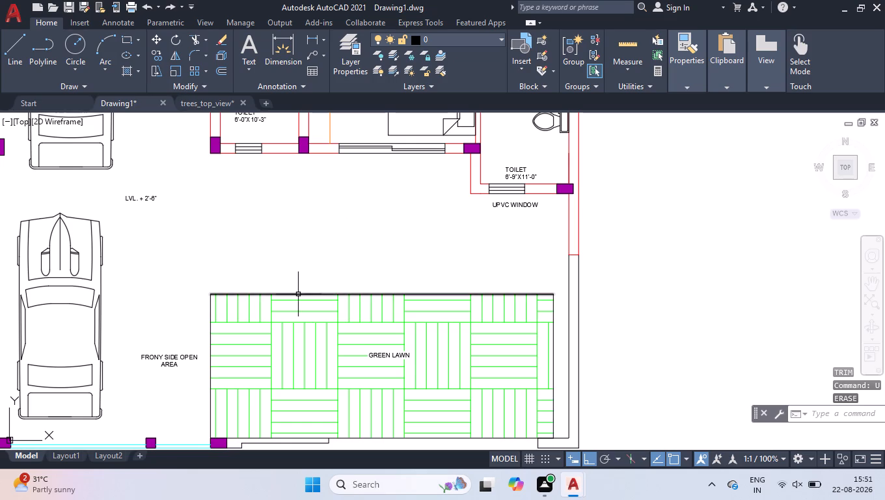
Change the colour of the three lines along the lawn's upper edge and both sides to green.
left_click(298, 294)
left_click(210, 330)
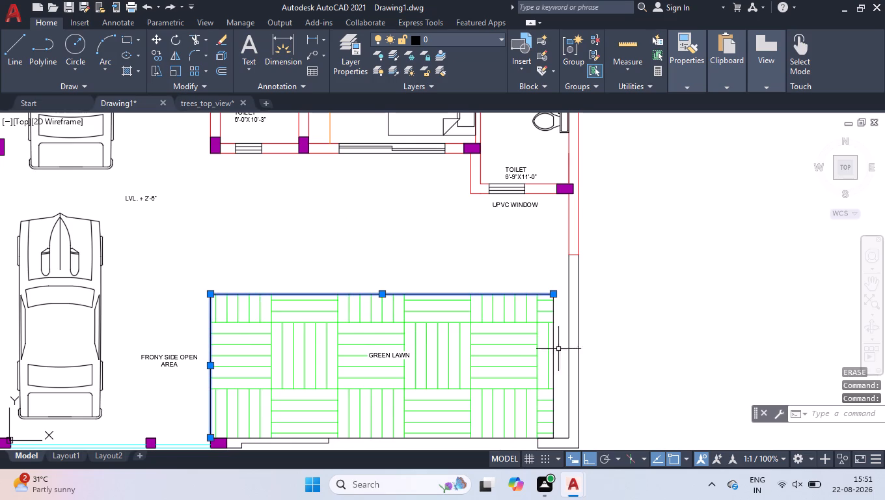
left_click(554, 339)
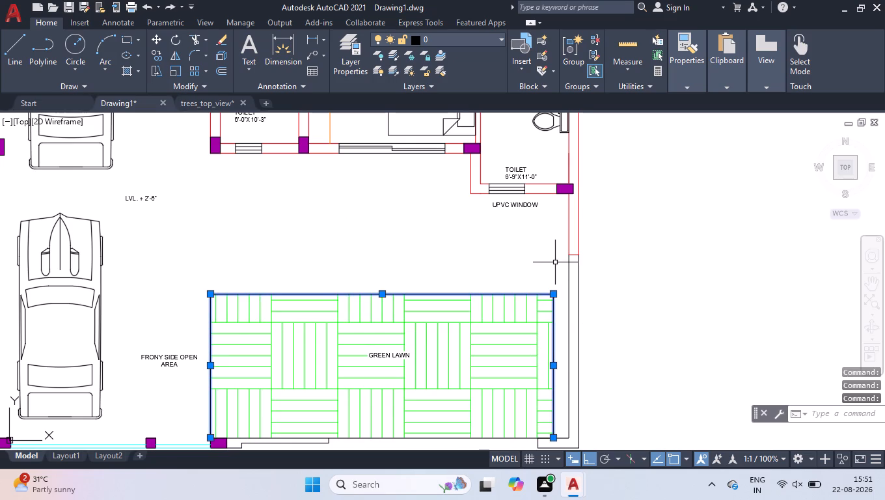
key("ctrl+1")
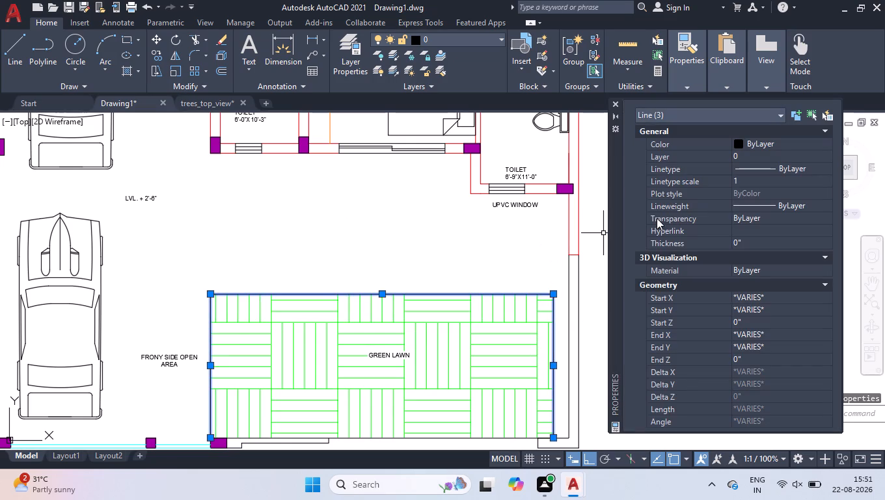
double_click(765, 146)
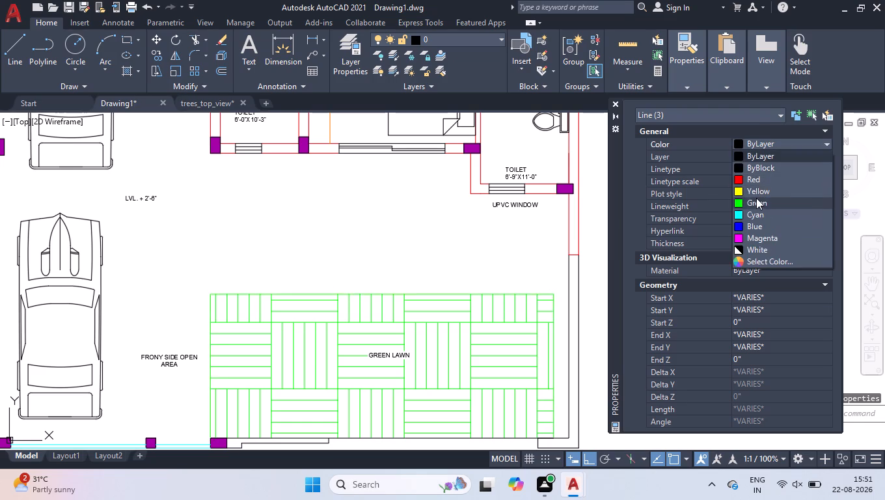
left_click(756, 198)
left_click(616, 103)
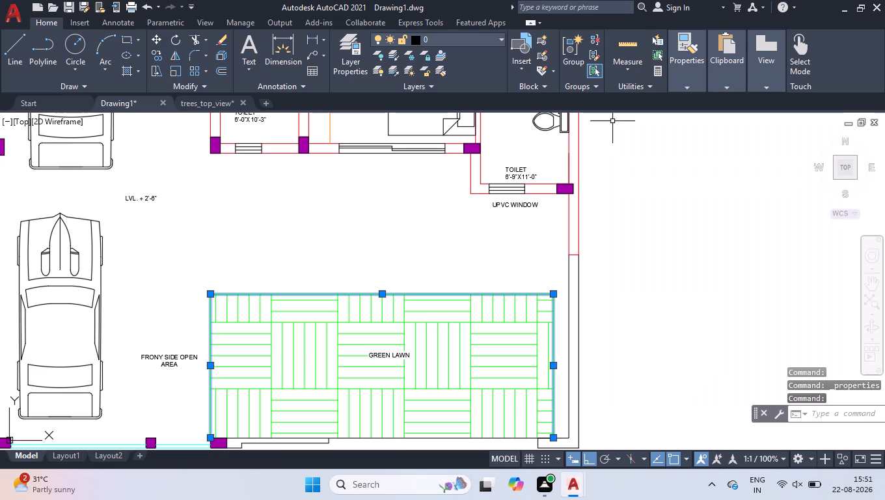
left_click(653, 252, "shift")
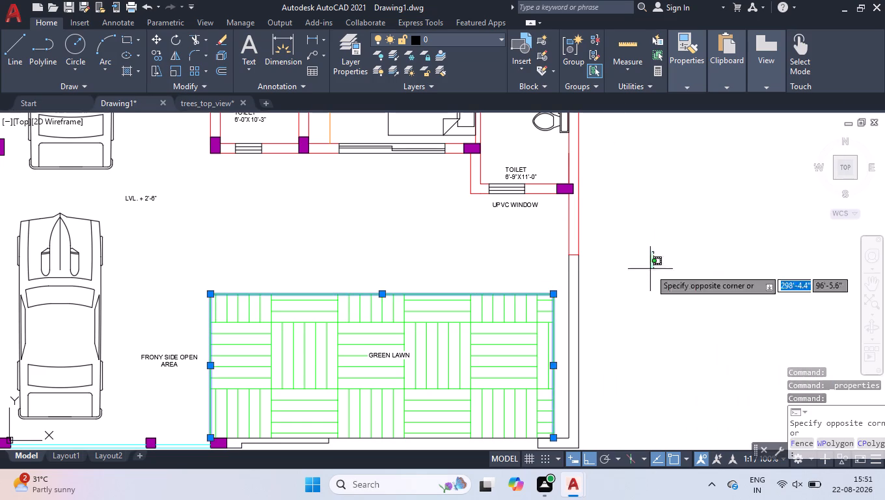
left_click(177, 408, "shift")
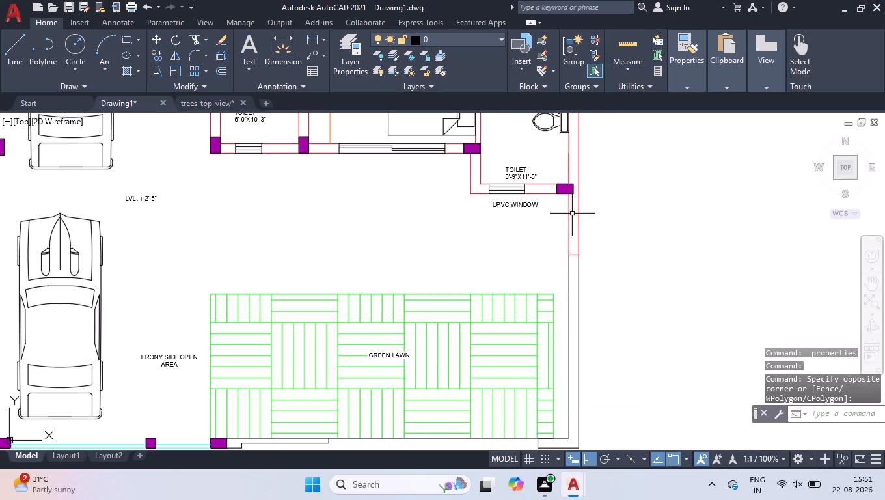
Examine the whole furnished floor plan, including the lawn, cars and plants, in a full-screen view.
scroll(571, 215, "down", 3)
scroll(581, 228, "up", 1)
scroll(452, 173, "up", 1)
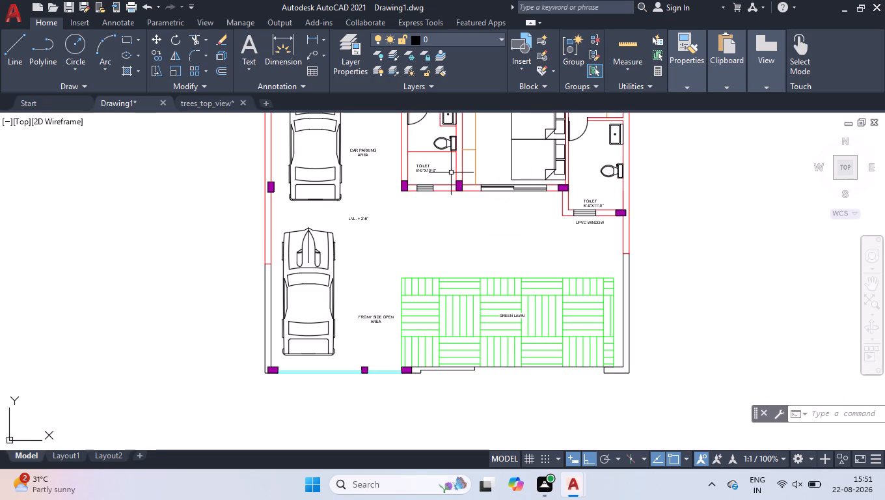
scroll(450, 231, "down", 2)
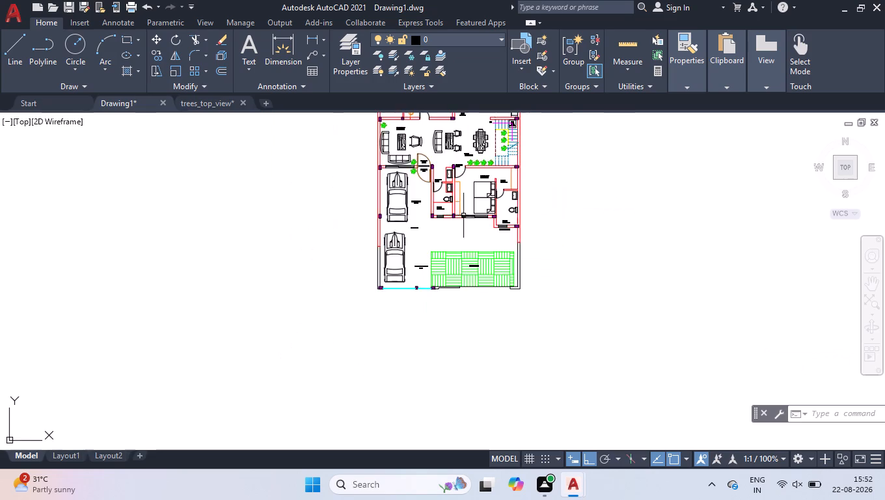
scroll(469, 223, "down", 2)
key("ctrl+0")
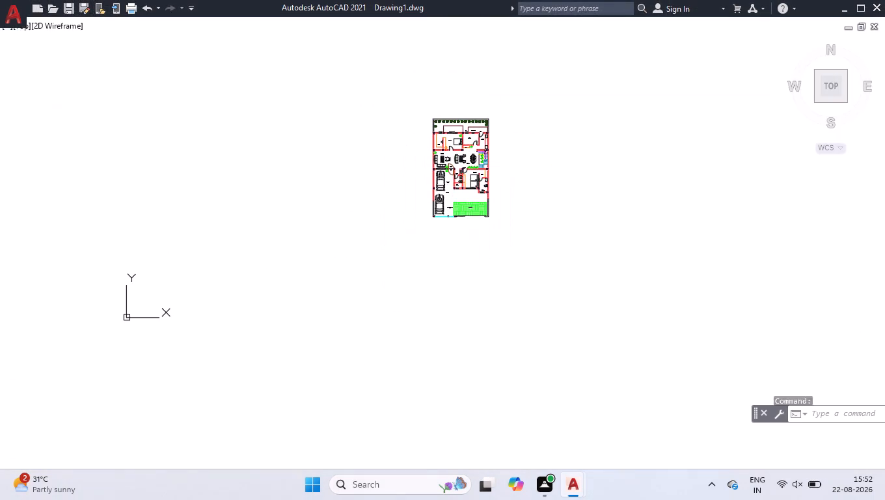
left_click(825, 85)
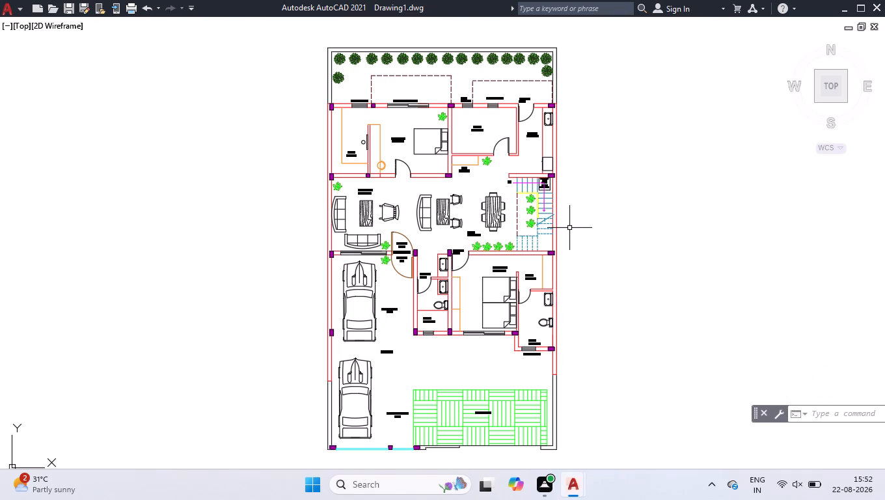
key("ctrl+0")
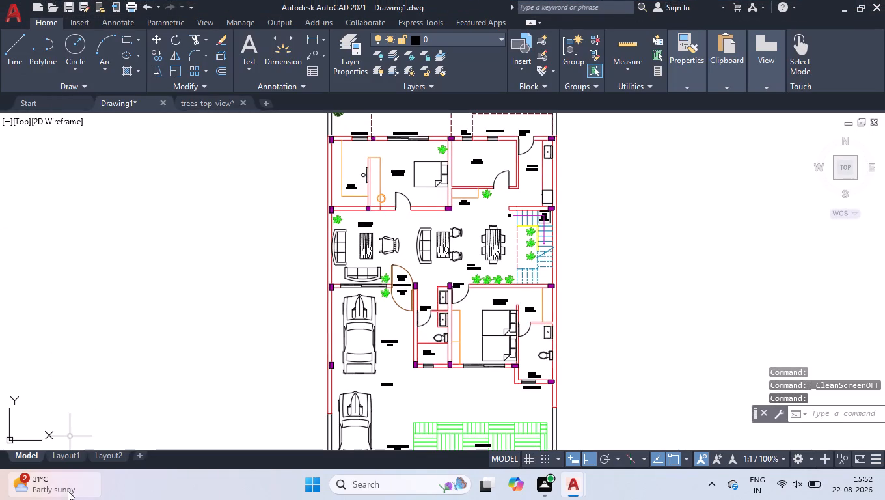
Delete the viewport showing the floor plan from Layout1 and return to model space.
left_click(65, 458)
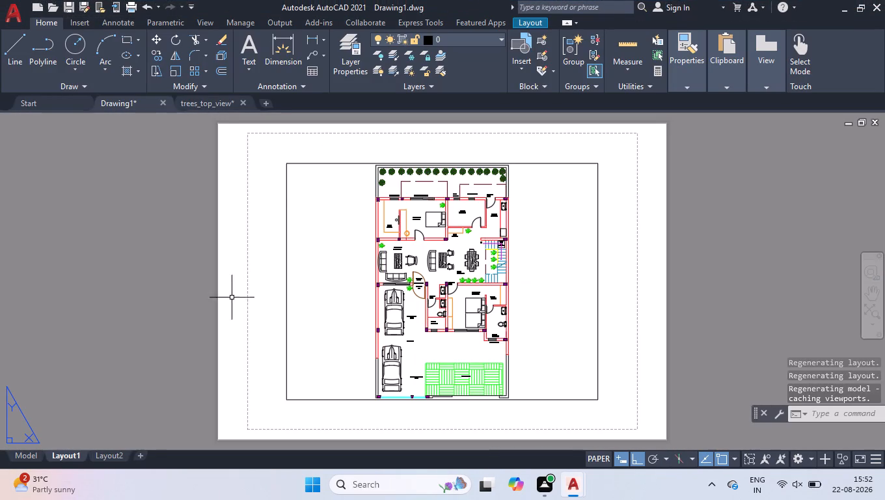
left_click(287, 164)
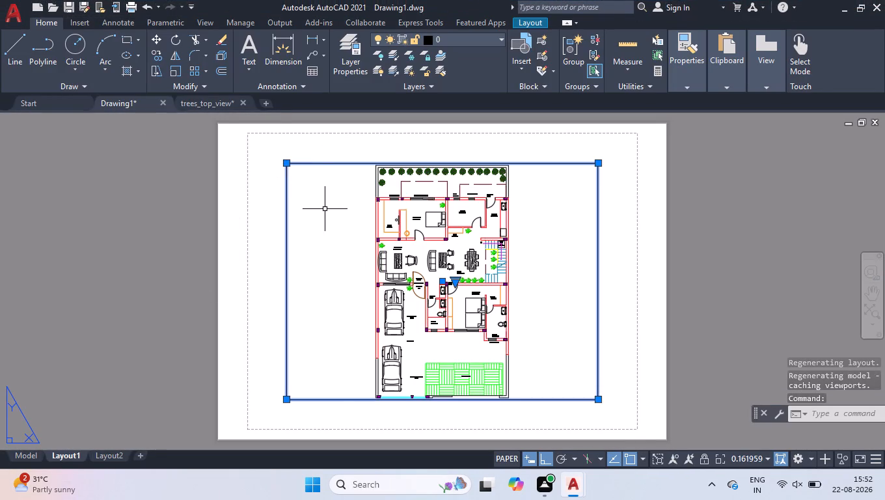
key("Delete")
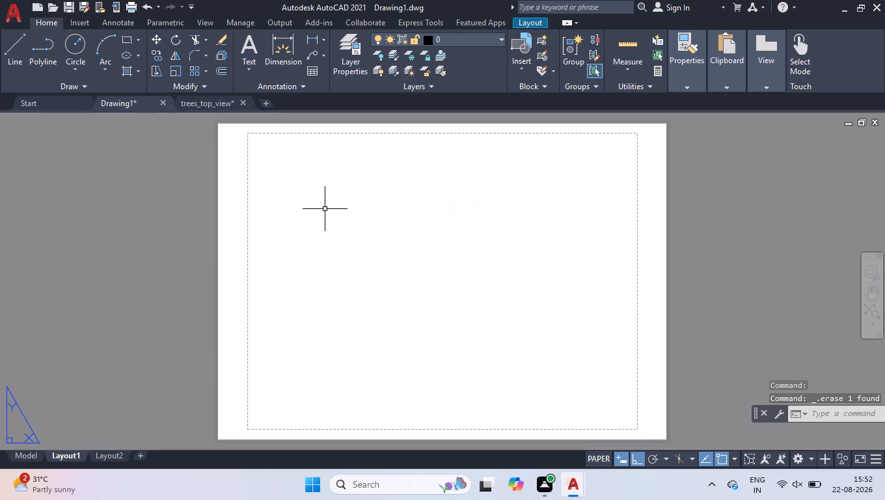
right_click(68, 453)
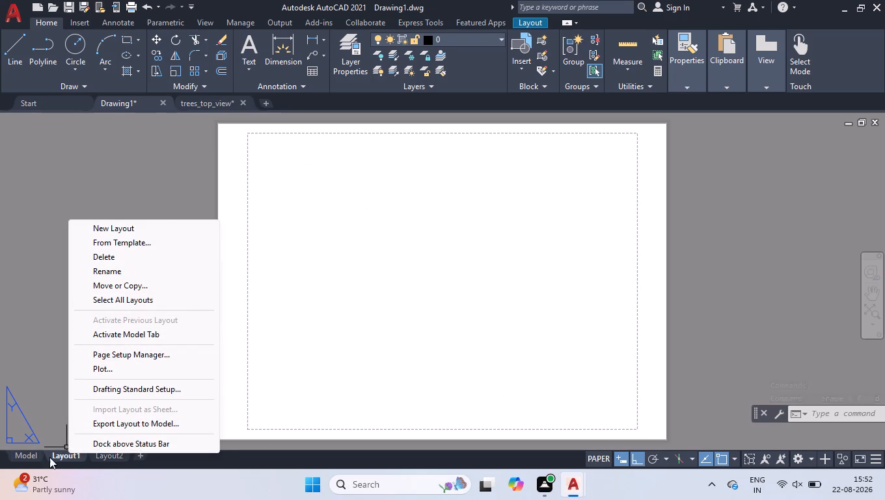
left_click(22, 456)
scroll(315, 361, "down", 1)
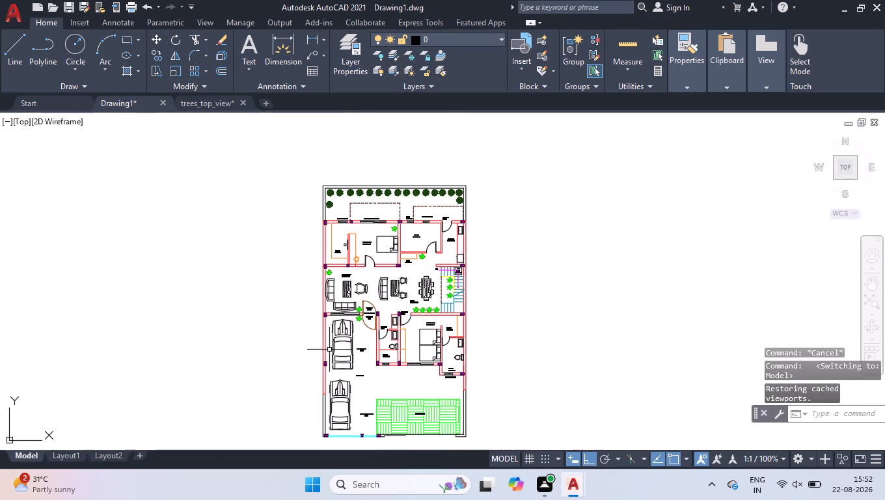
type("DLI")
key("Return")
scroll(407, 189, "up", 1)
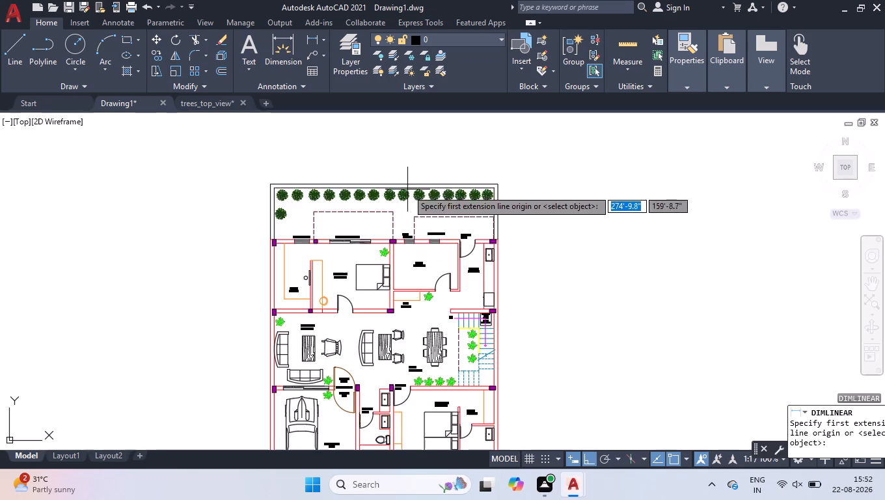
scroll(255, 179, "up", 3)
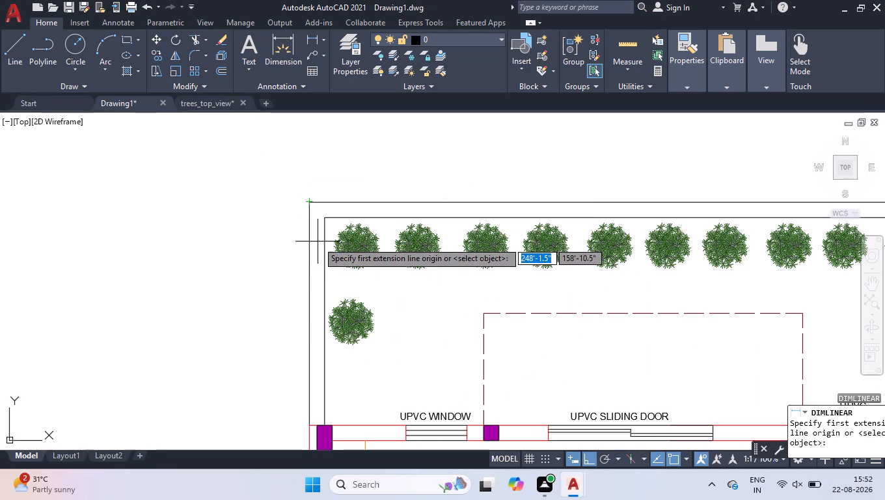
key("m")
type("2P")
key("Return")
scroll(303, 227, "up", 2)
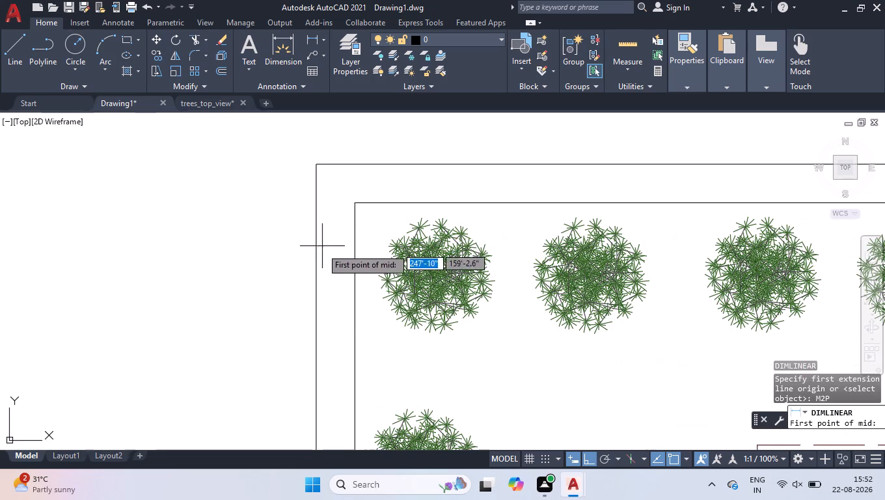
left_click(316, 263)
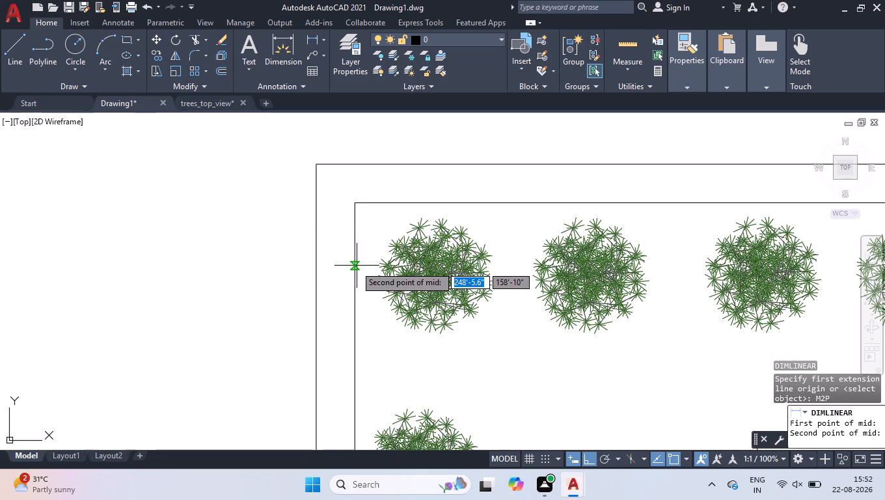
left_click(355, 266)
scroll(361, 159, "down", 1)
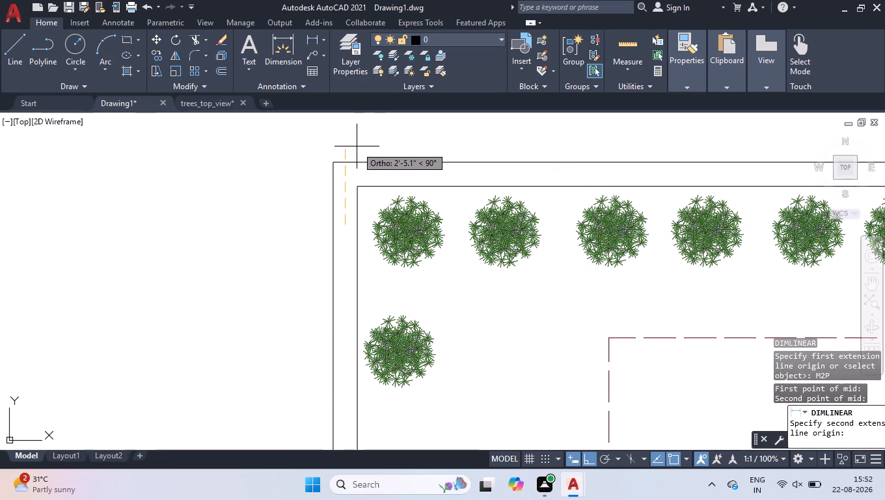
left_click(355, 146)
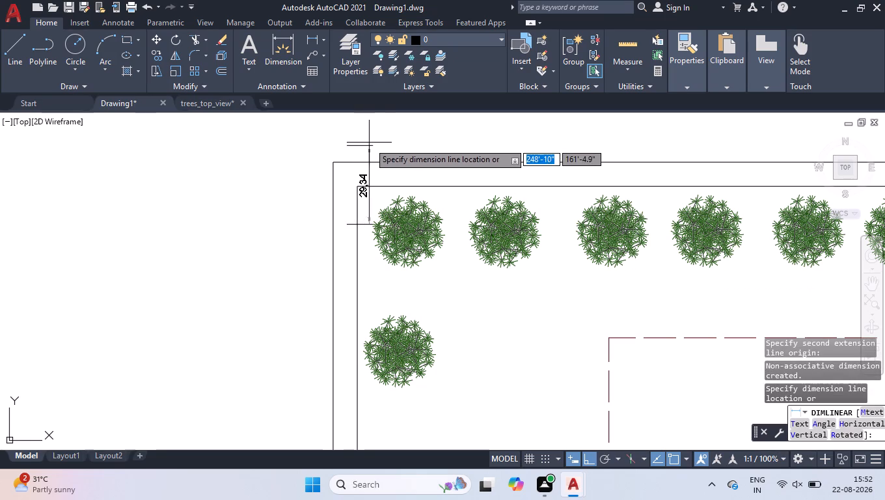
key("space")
Add a 4.6" horizontal linear dimension from the outer upper-left corner of the boundary wall, placed just above the wall.
scroll(347, 143, "down", 1)
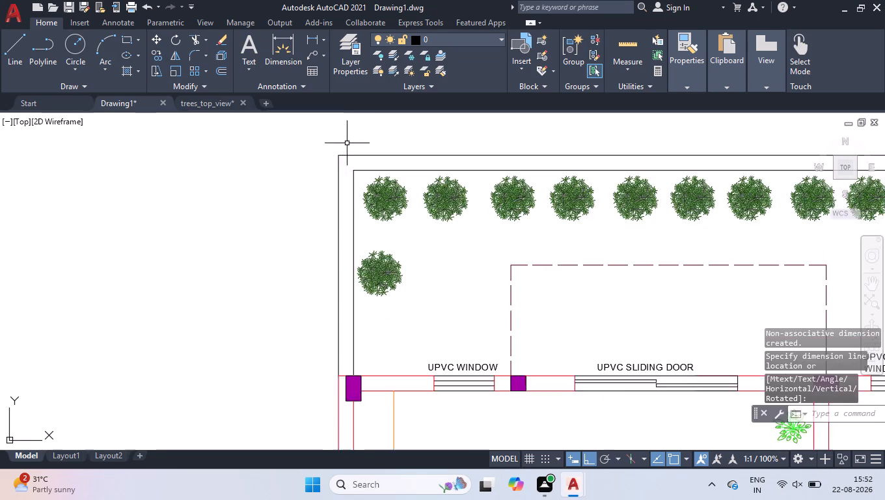
scroll(347, 143, "down", 3)
scroll(457, 142, "up", 3)
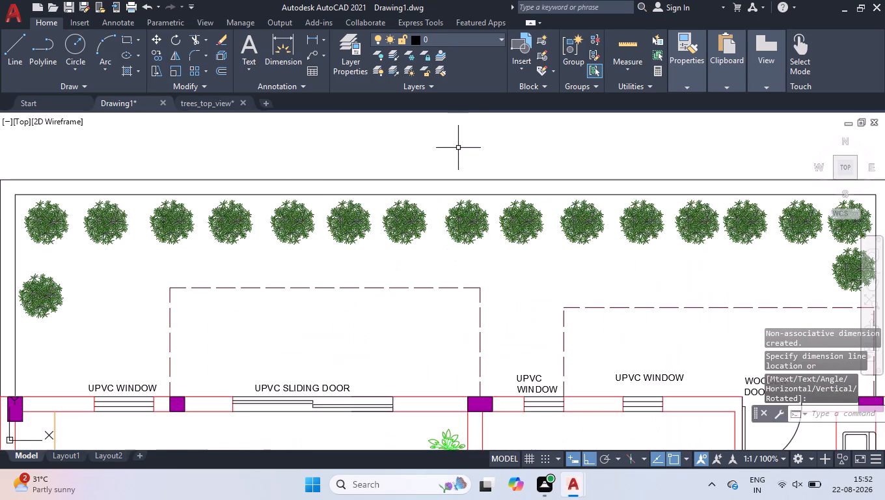
scroll(458, 148, "down", 1)
type("DLI")
key("Return")
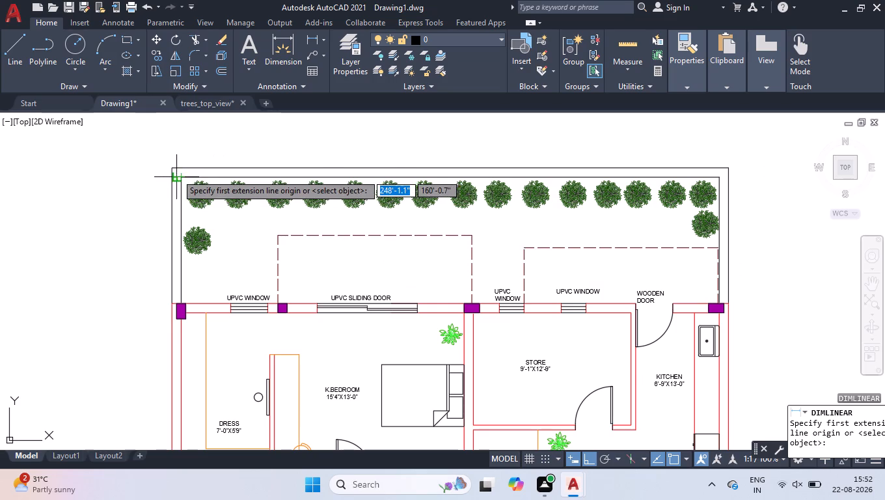
scroll(176, 174, "up", 3)
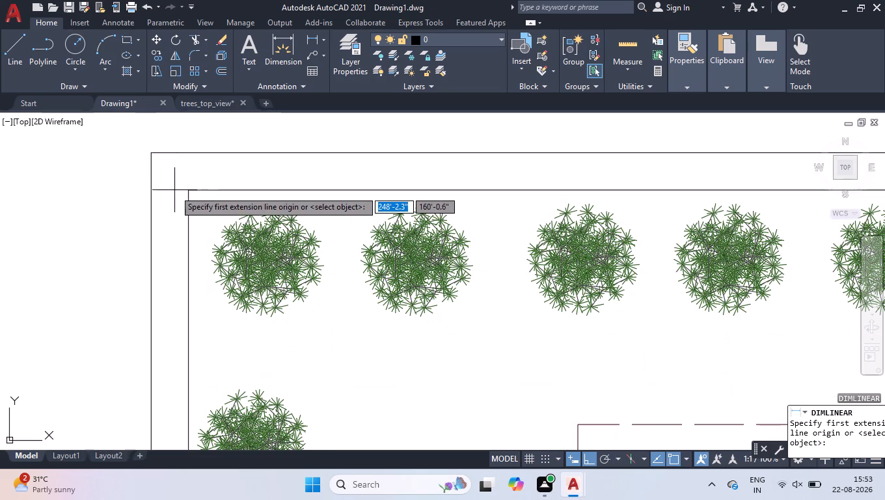
left_click(154, 153)
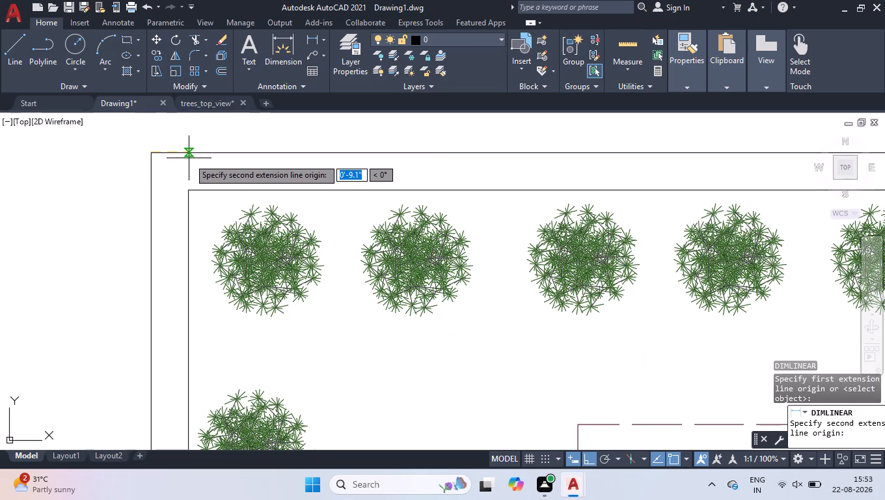
type("4.")
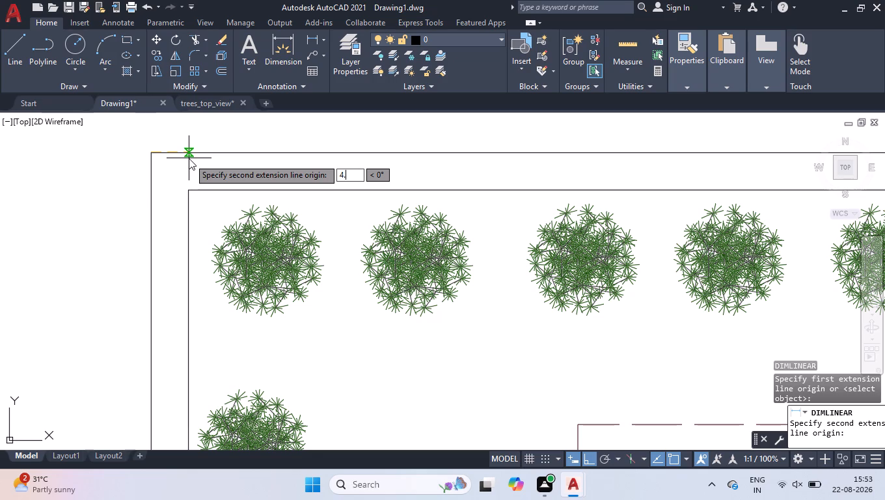
type("5\"")
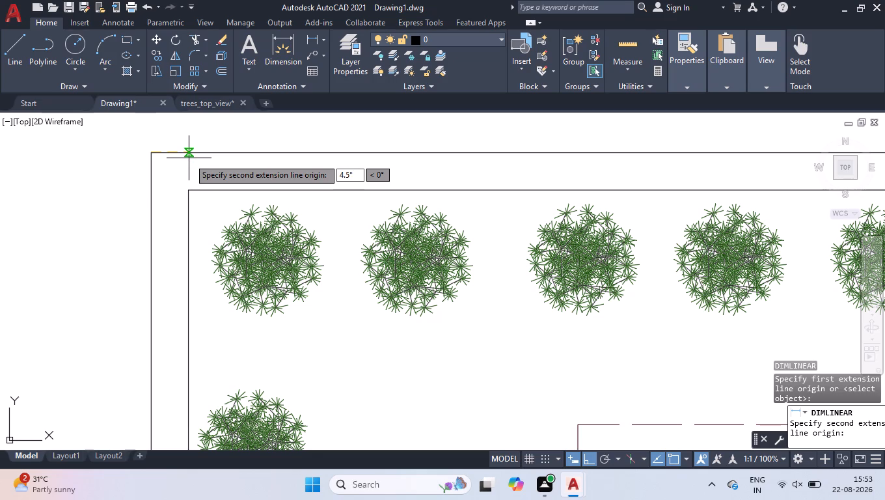
key("BackSpace")
key("BackSpace")
type("6\"")
key("Return")
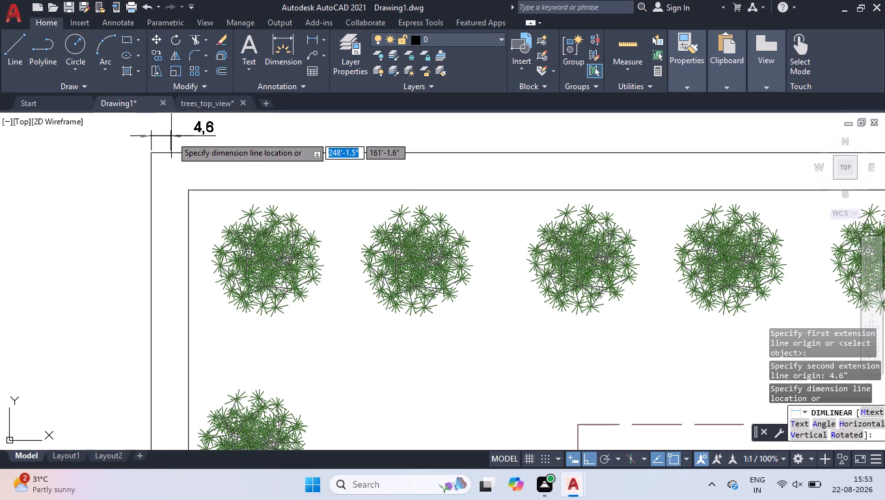
left_click(170, 135)
key("d")
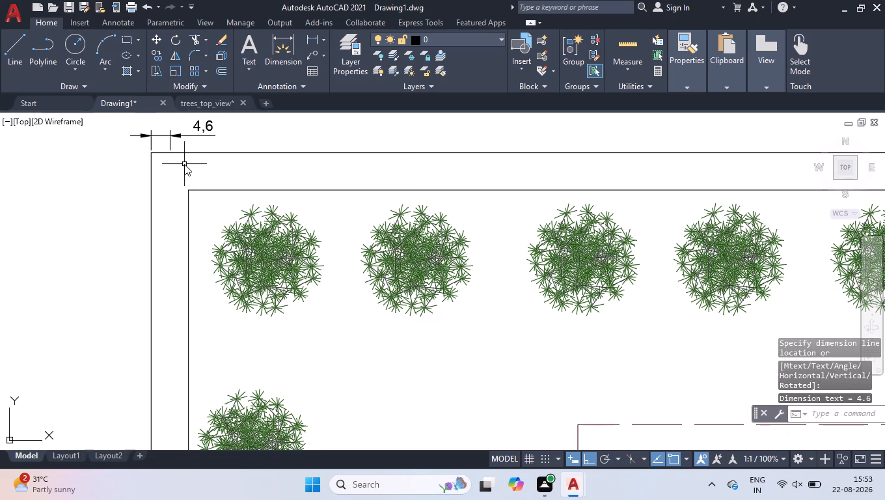
Set the ISO-25 dimension style's primary units to Architectural, precision 0'-0 1/4", with Diagonal fractions, and make the style current.
key("Return")
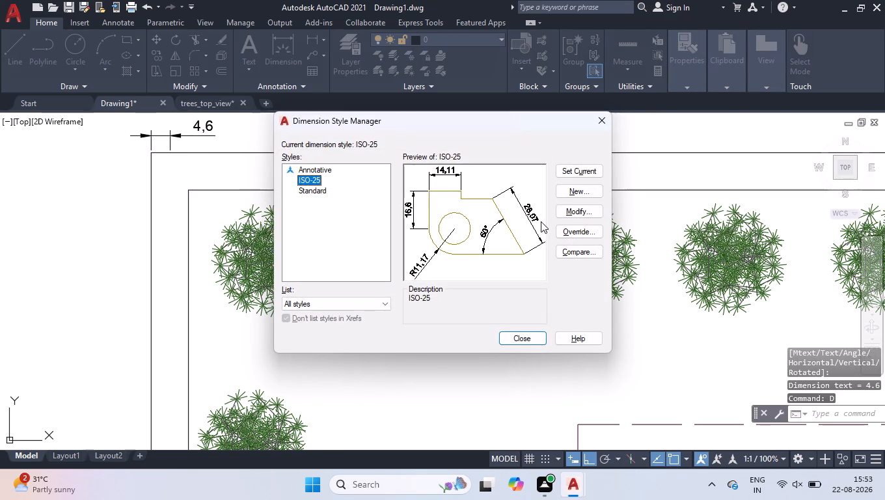
left_click(568, 216)
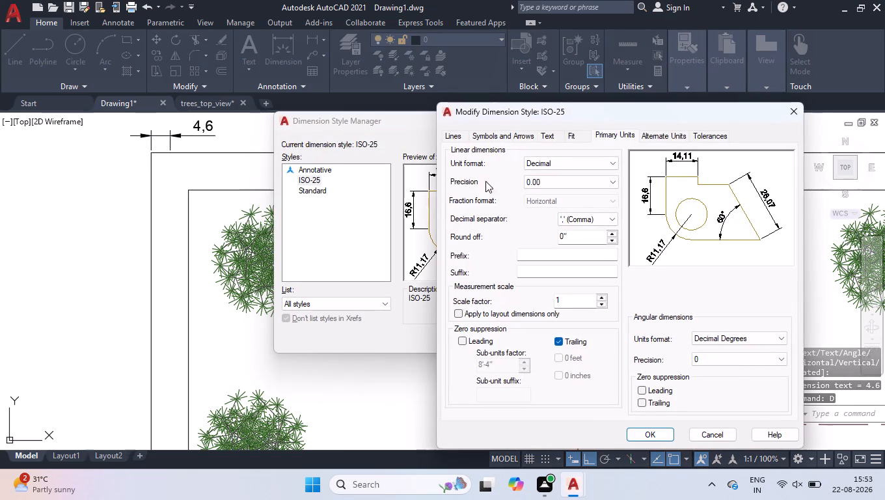
left_click(556, 141)
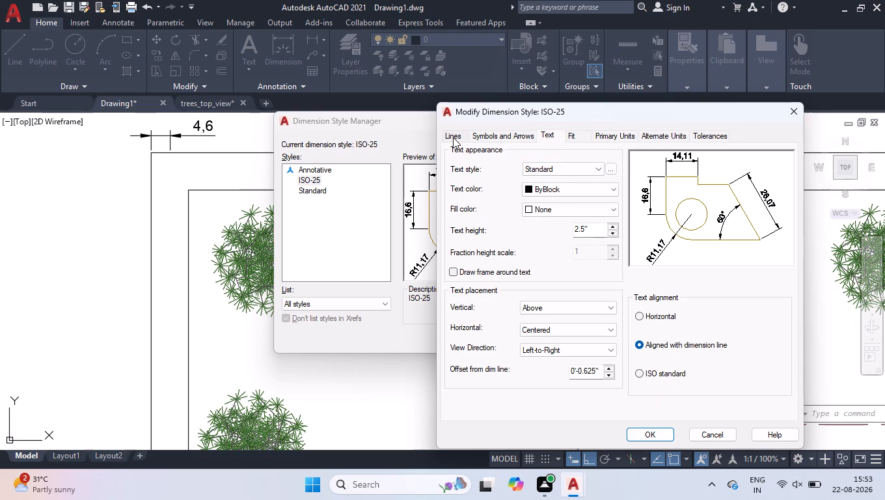
left_click(617, 133)
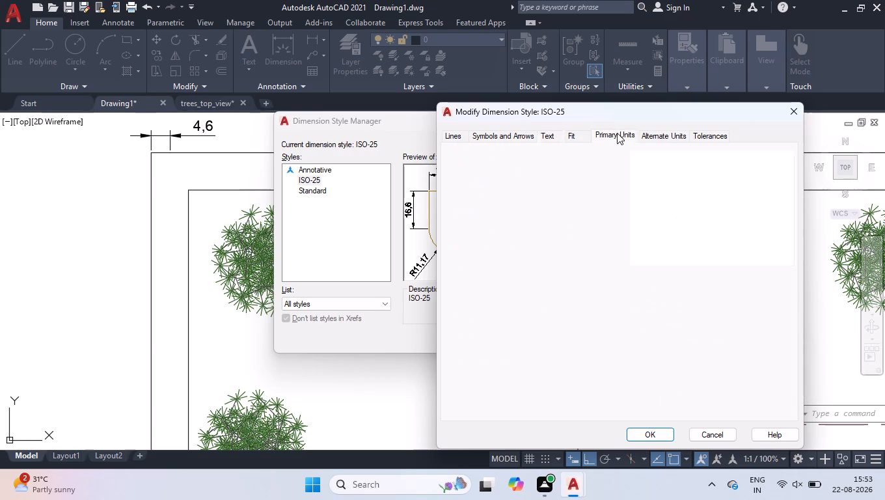
left_click(568, 160)
left_click(546, 201)
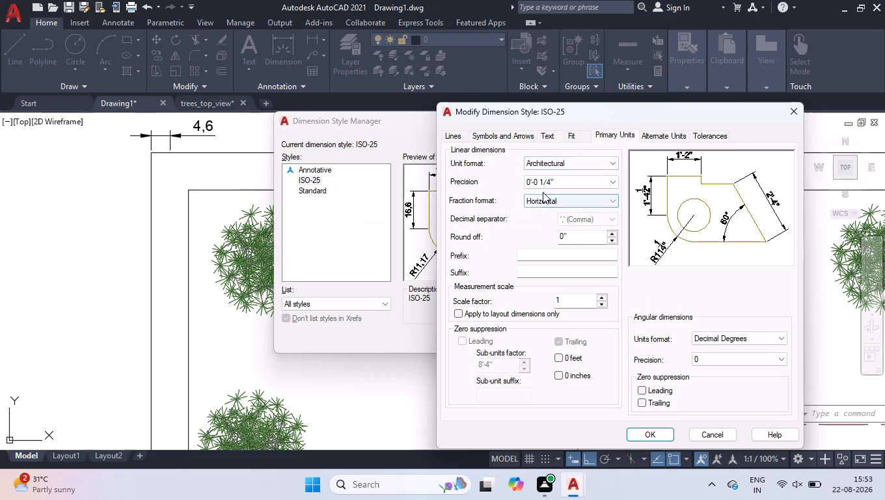
left_click(541, 181)
left_click(543, 209)
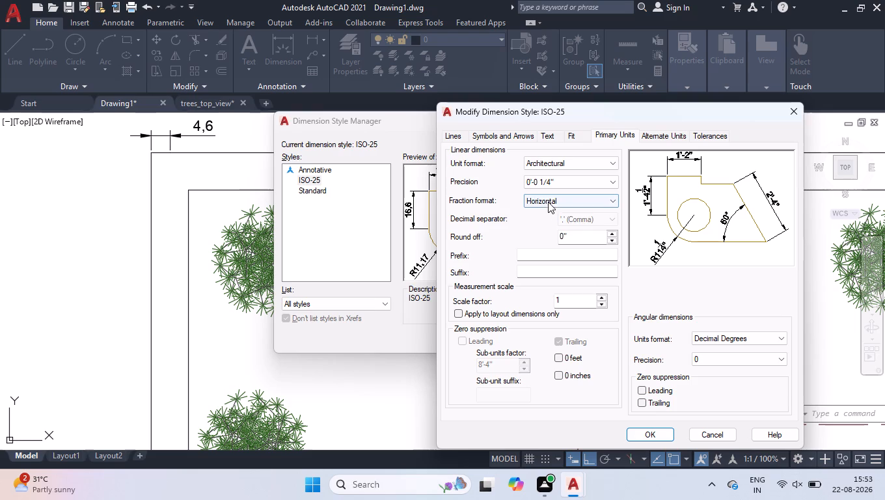
left_click(548, 202)
left_click(547, 222)
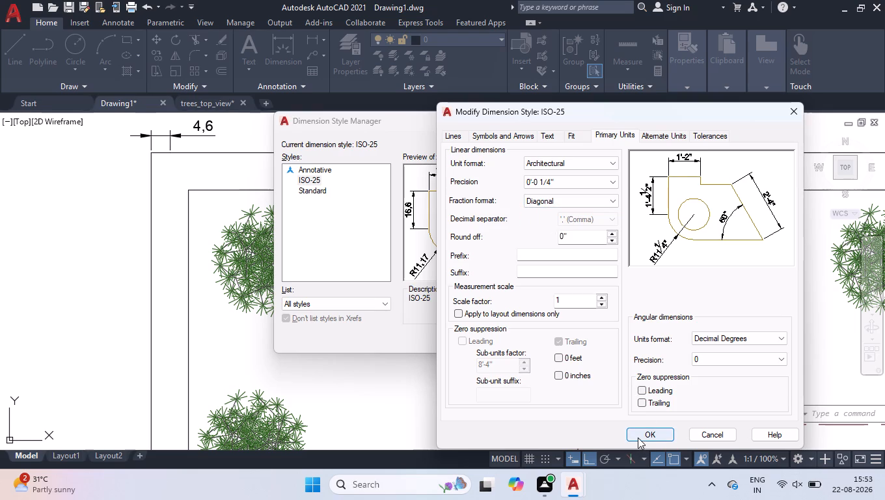
left_click(638, 437)
left_click(565, 170)
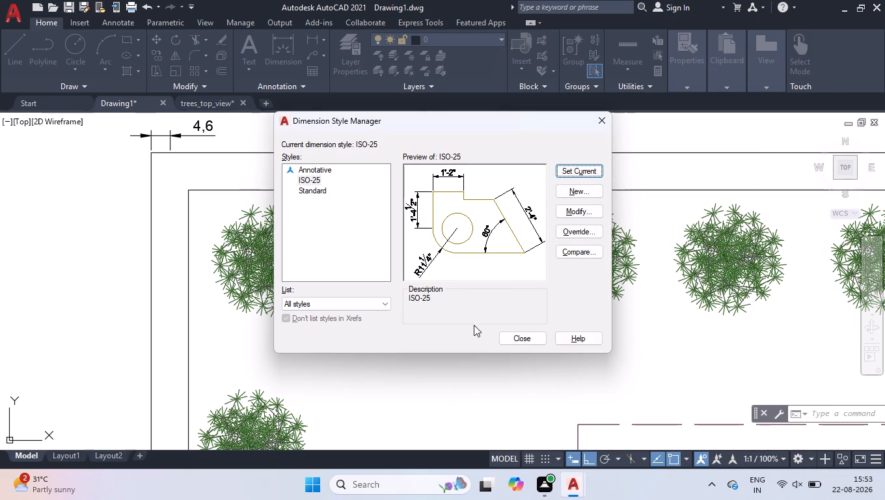
left_click(505, 342)
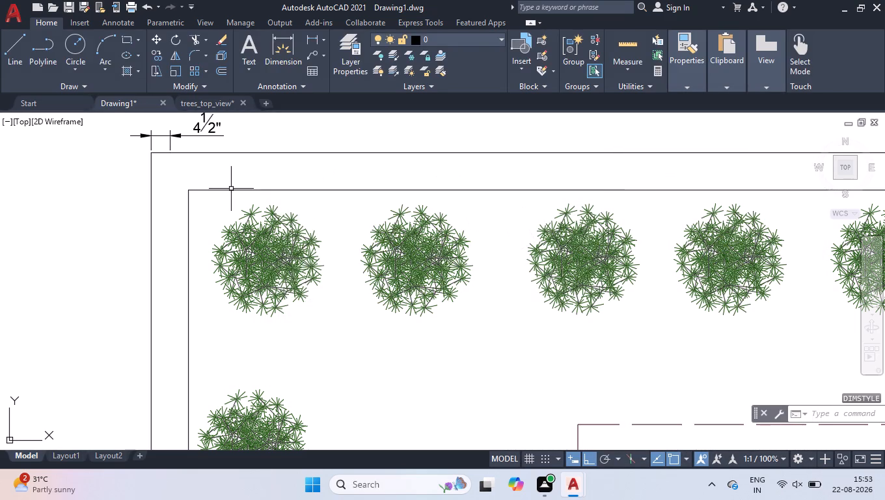
Continue the dimension along the upper boundary wall to the midpoint between the right wall's inner and outer faces, using M2P.
scroll(231, 184, "down", 1)
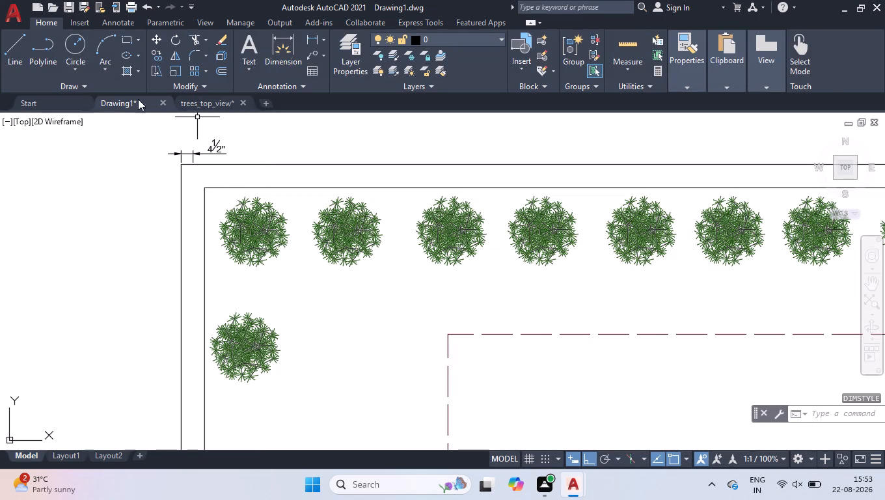
left_click(133, 24)
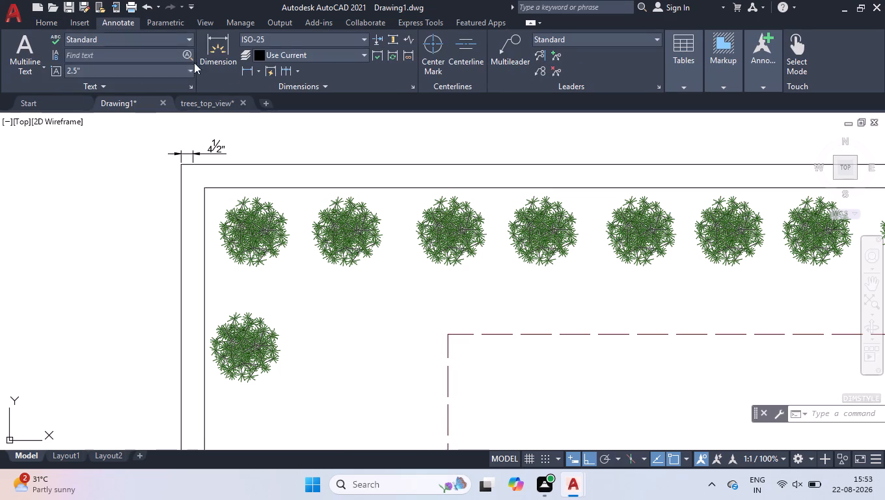
left_click(286, 68)
scroll(441, 155, "down", 2)
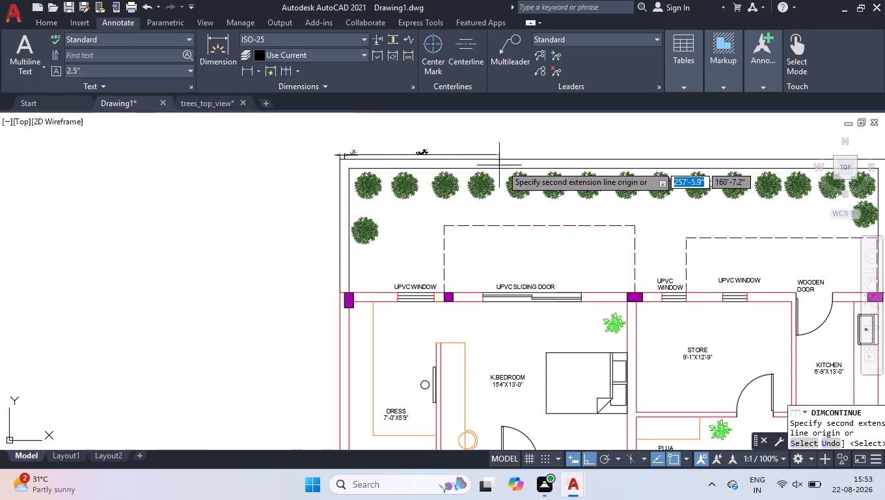
scroll(501, 169, "down", 2)
scroll(668, 187, "up", 3)
scroll(599, 158, "down", 2)
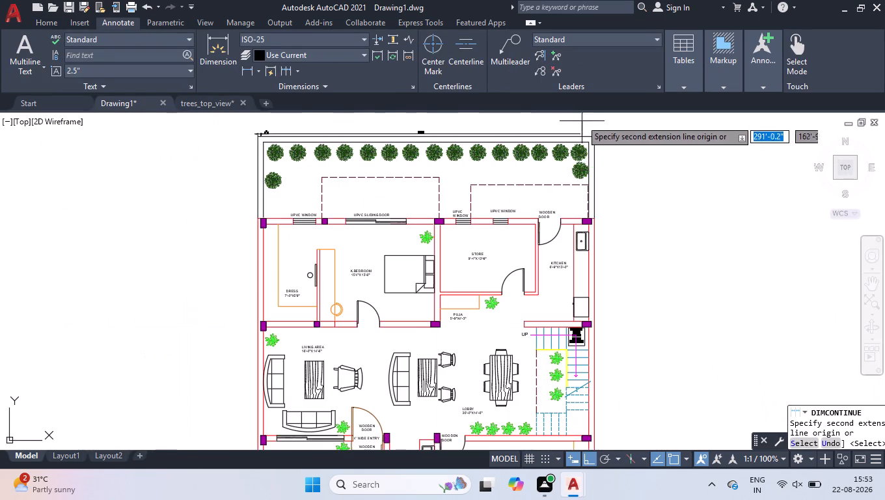
scroll(581, 119, "up", 3)
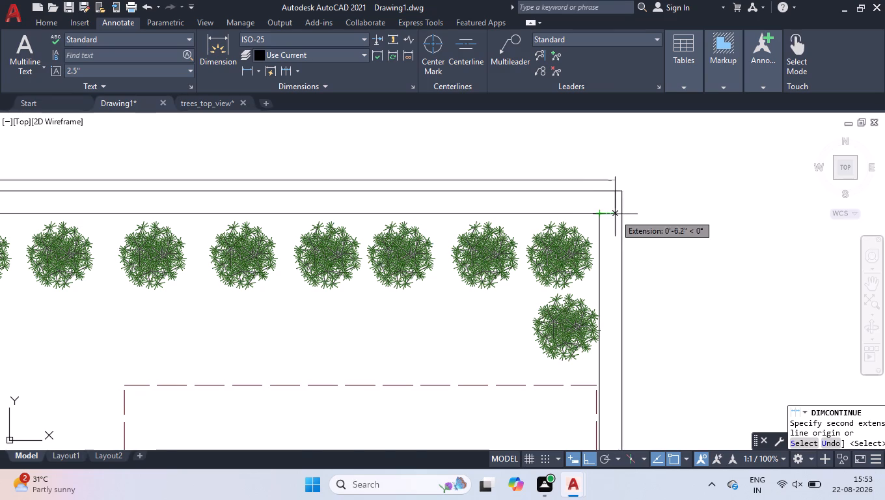
scroll(615, 214, "up", 3)
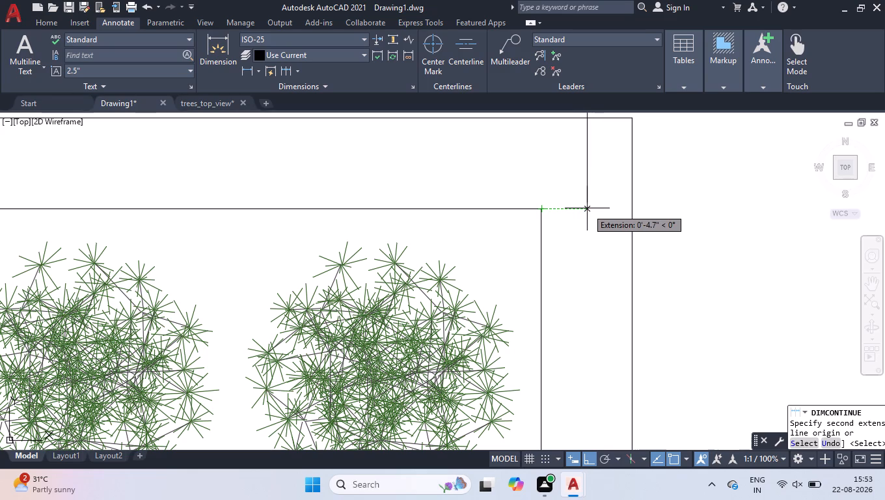
key("m")
type("2P")
key("Return")
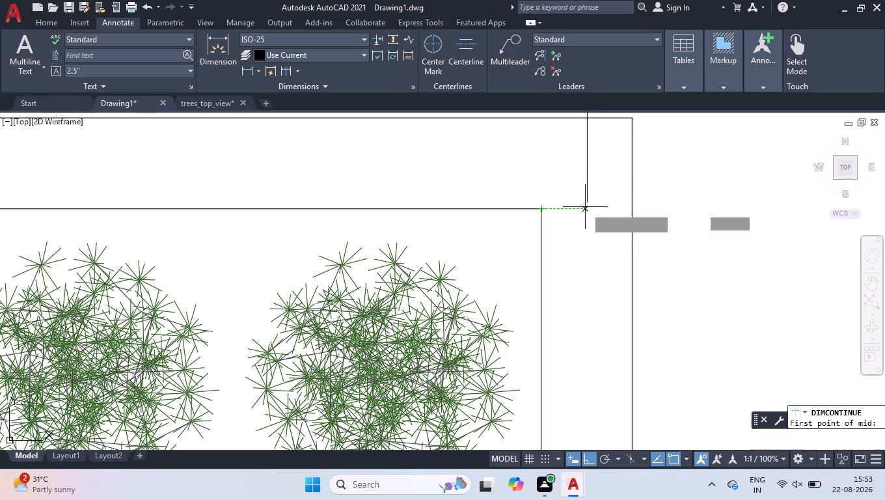
left_click(543, 210)
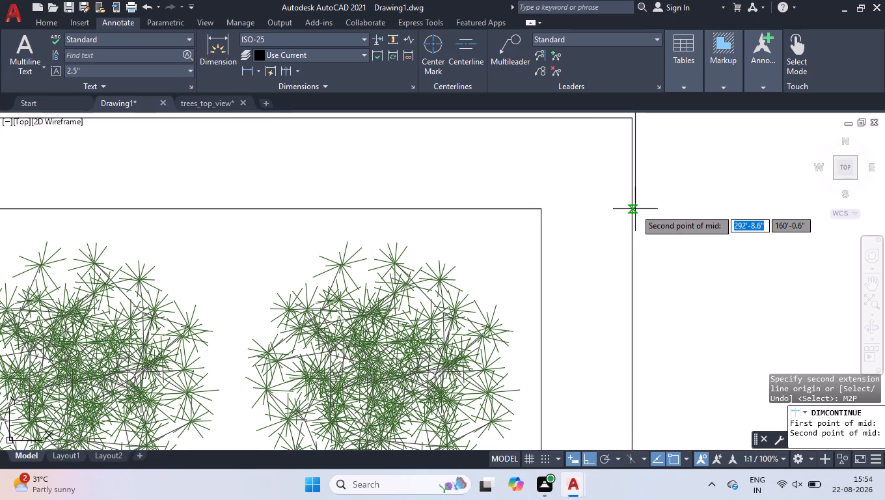
left_click(633, 207)
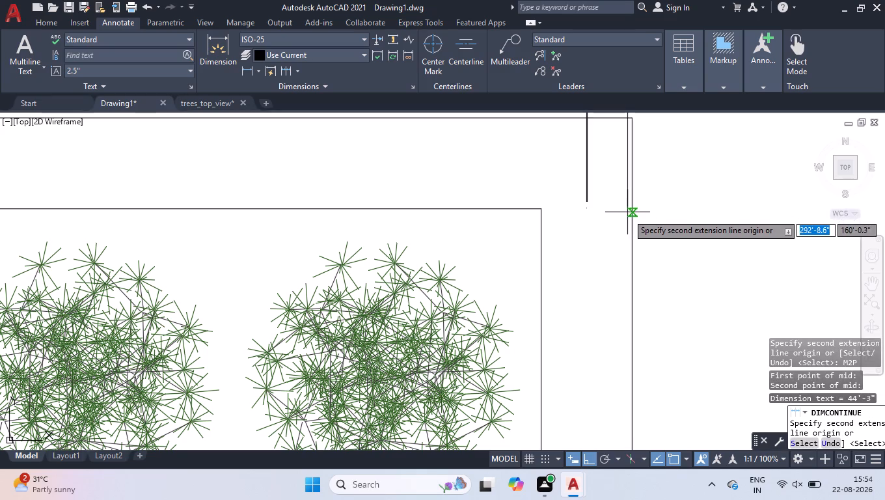
Continue the dimension chain to the boundary wall's outer upper-right corner and end the chain there.
scroll(641, 243, "down", 3)
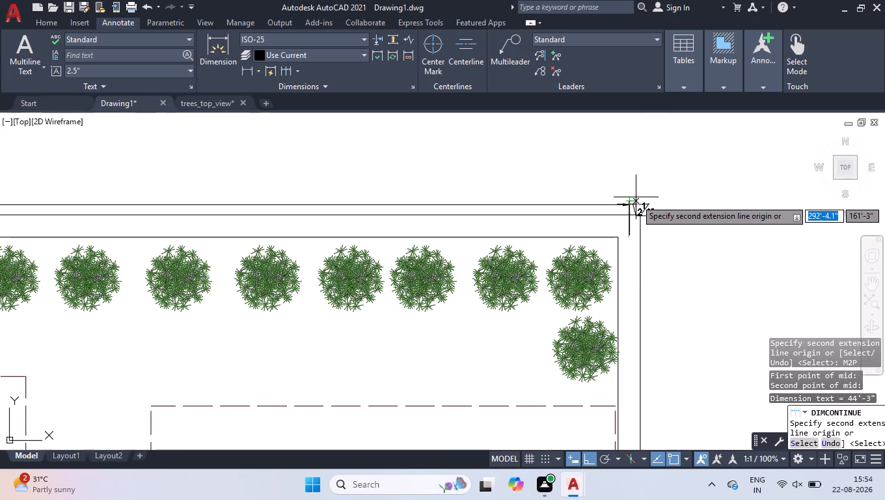
left_click(641, 216)
key("Return")
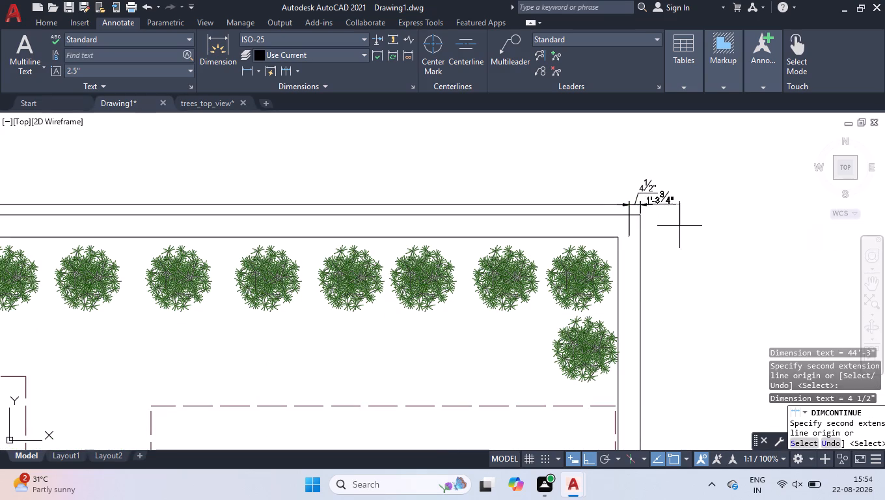
key("Return")
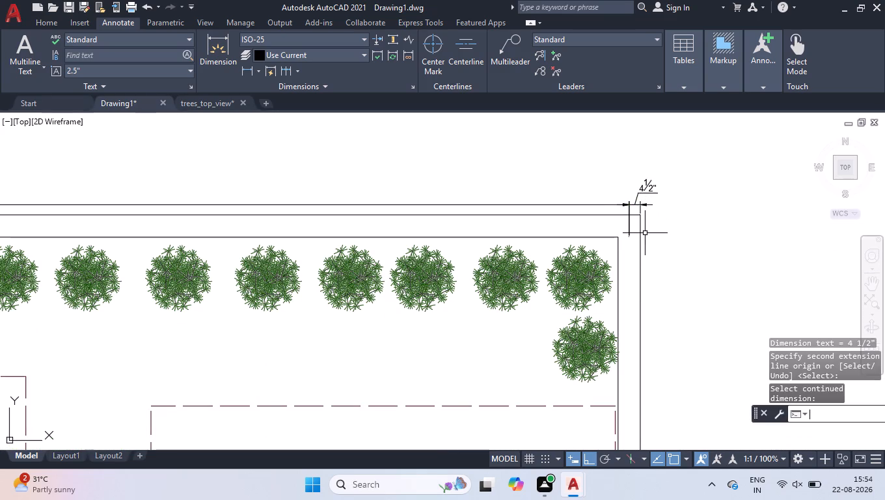
Modify the ISO-25 dimension style to use fixed length extension lines and red for the dimension lines, extension lines and text.
key("d")
key("Return")
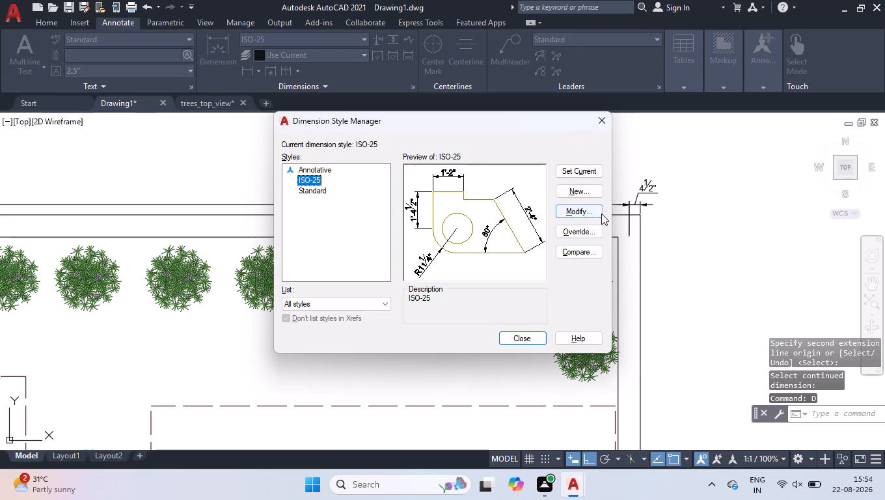
left_click(601, 214)
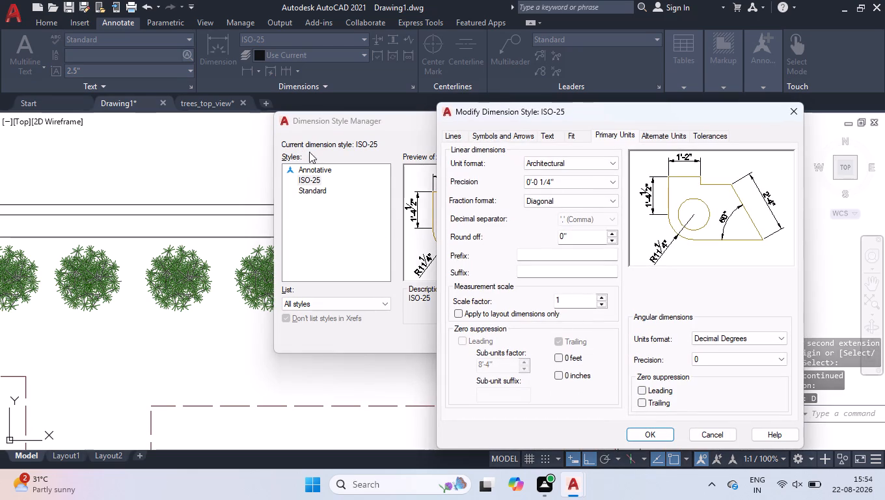
left_click(462, 135)
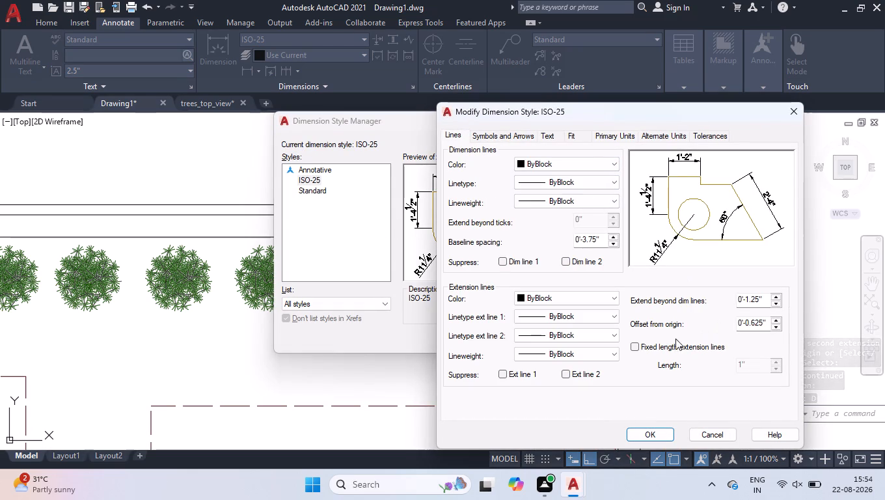
left_click(663, 345)
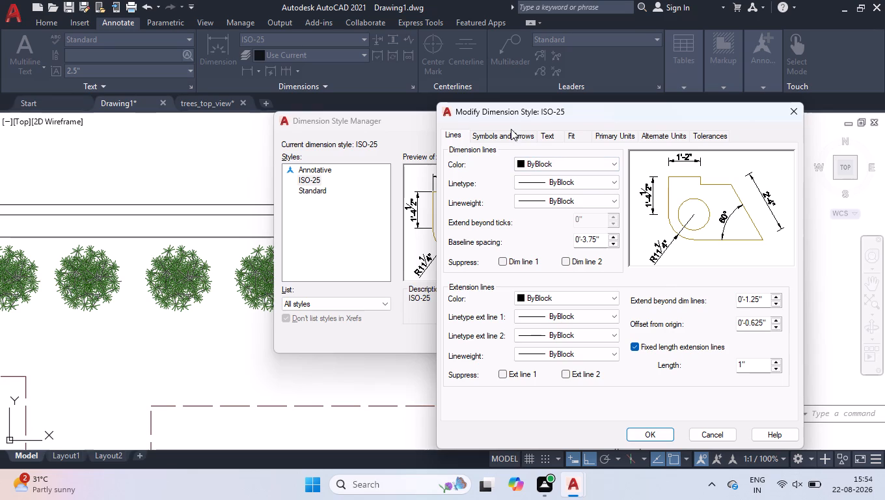
left_click(544, 170)
left_click(534, 199)
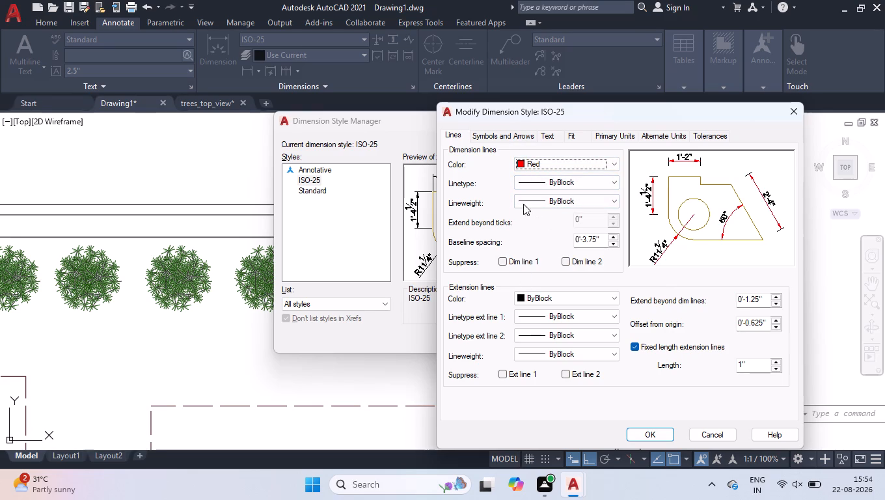
left_click(534, 295)
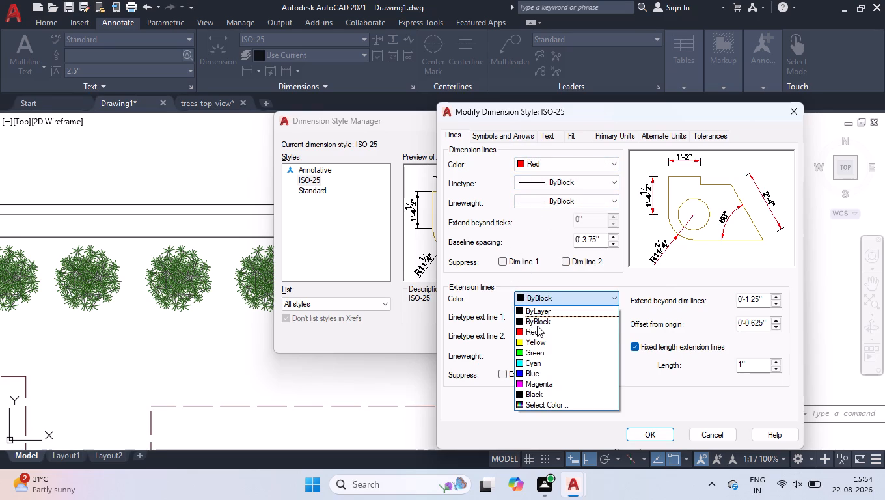
left_click(536, 329)
left_click(547, 136)
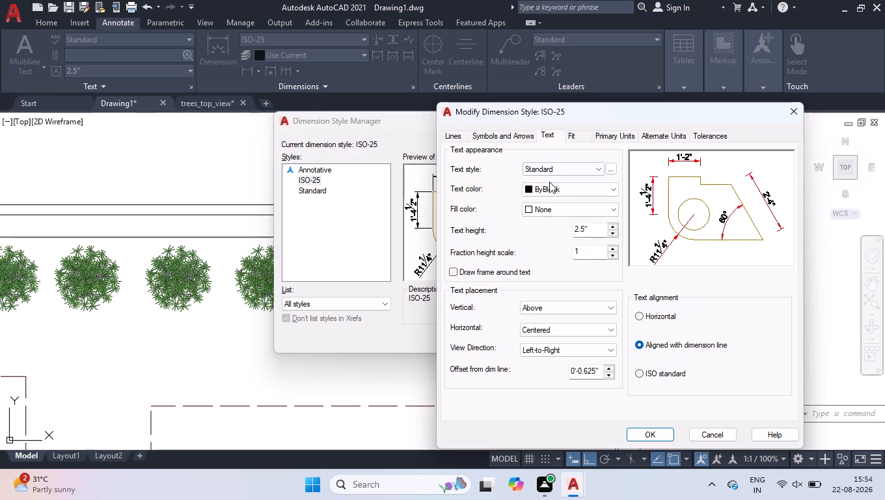
left_click(549, 187)
left_click(551, 223)
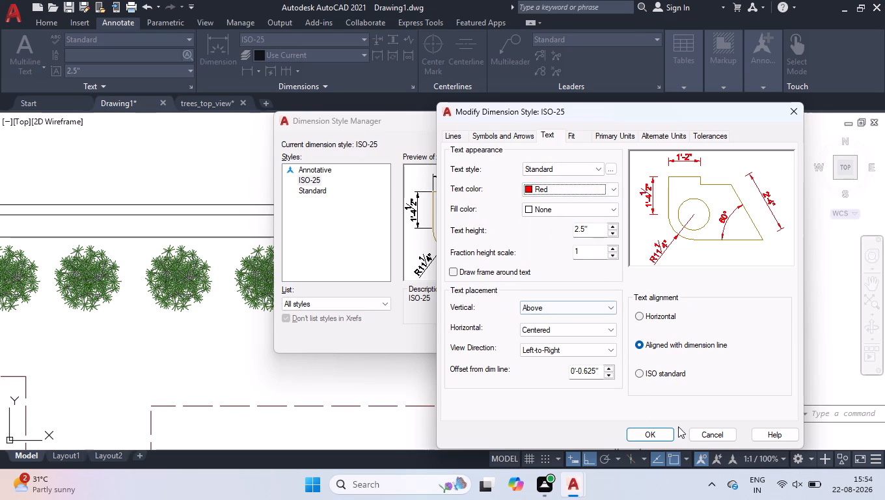
left_click(662, 430)
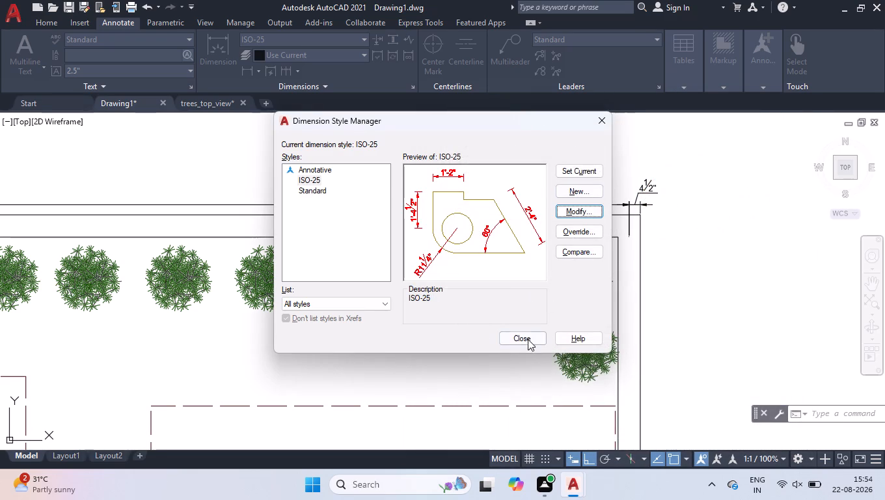
left_click(527, 340)
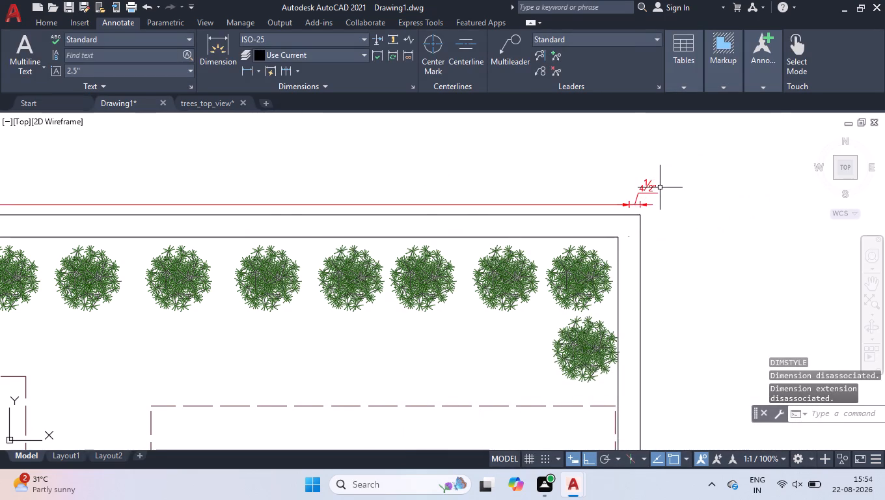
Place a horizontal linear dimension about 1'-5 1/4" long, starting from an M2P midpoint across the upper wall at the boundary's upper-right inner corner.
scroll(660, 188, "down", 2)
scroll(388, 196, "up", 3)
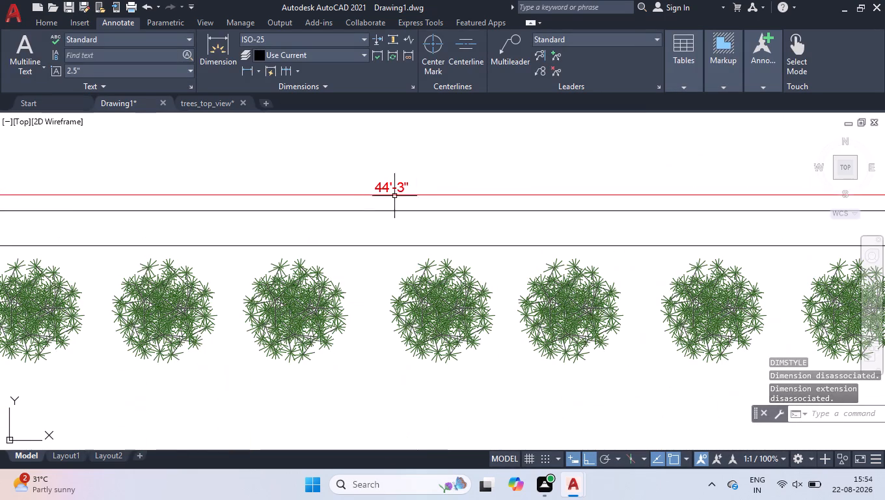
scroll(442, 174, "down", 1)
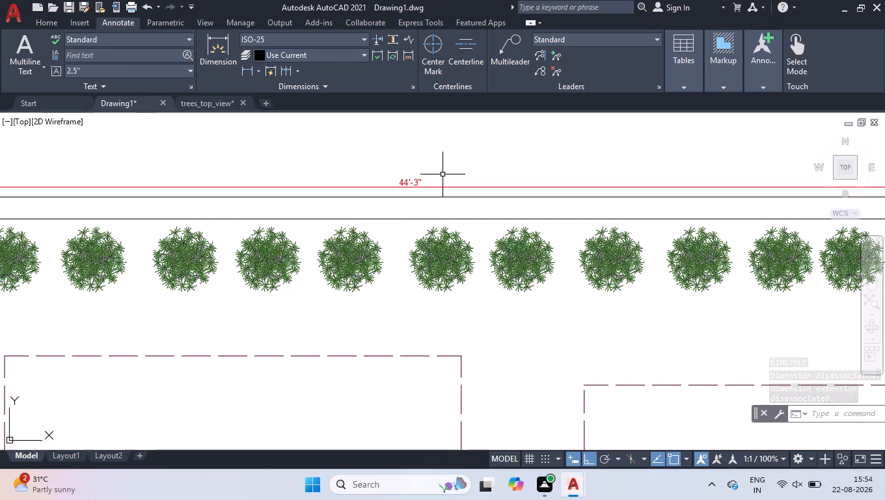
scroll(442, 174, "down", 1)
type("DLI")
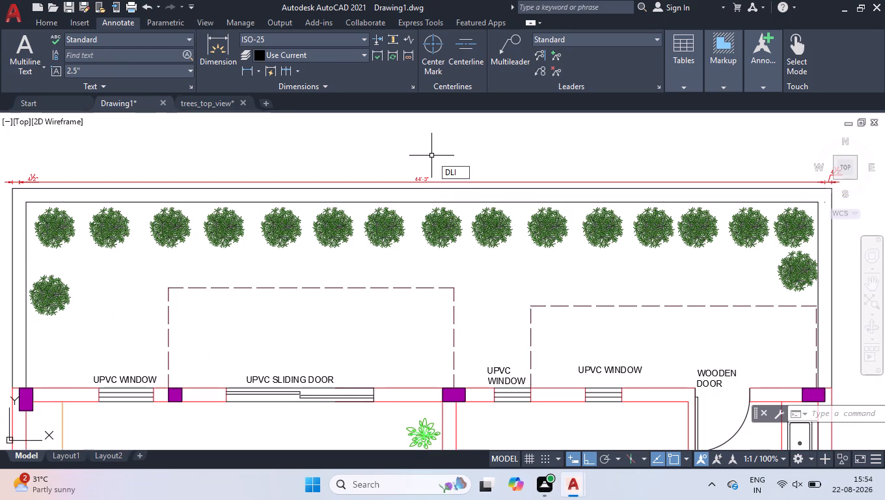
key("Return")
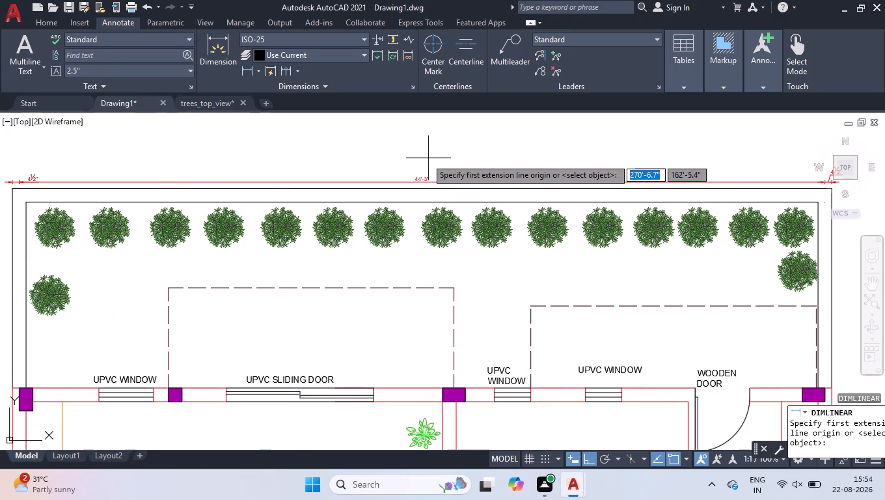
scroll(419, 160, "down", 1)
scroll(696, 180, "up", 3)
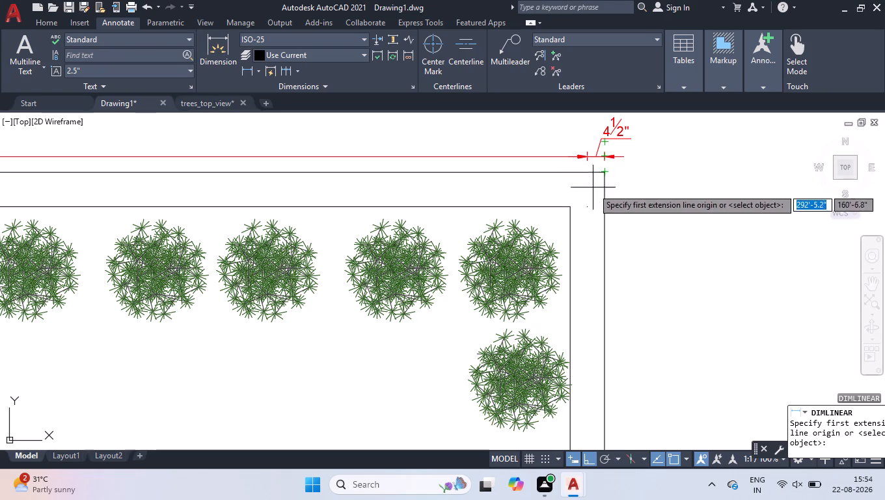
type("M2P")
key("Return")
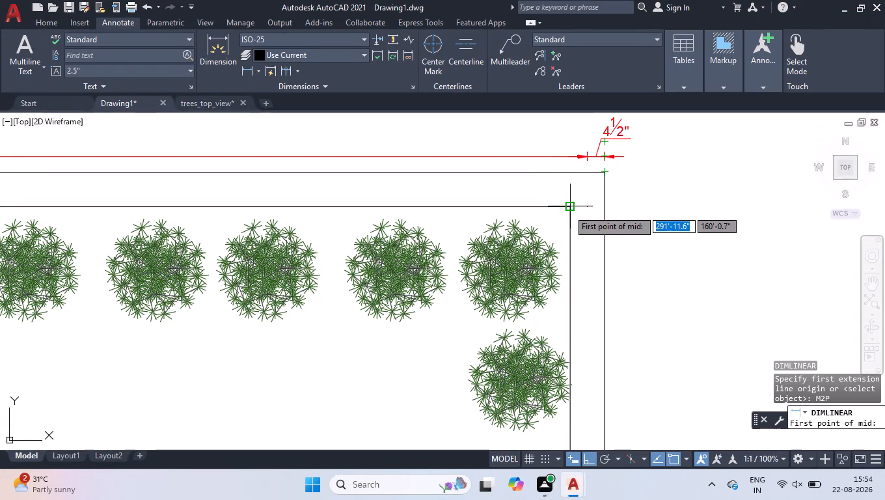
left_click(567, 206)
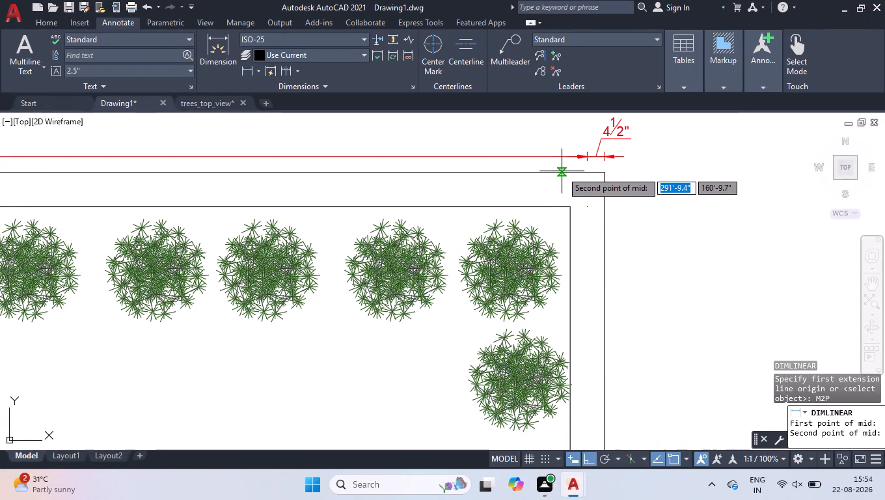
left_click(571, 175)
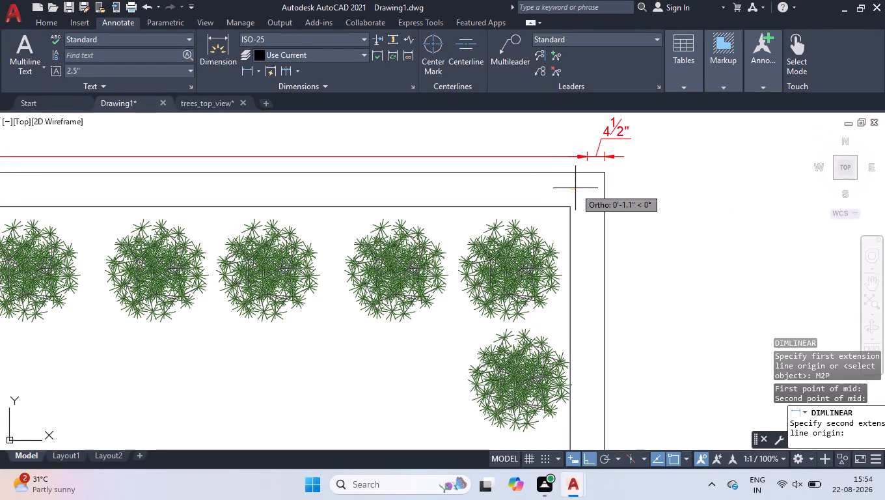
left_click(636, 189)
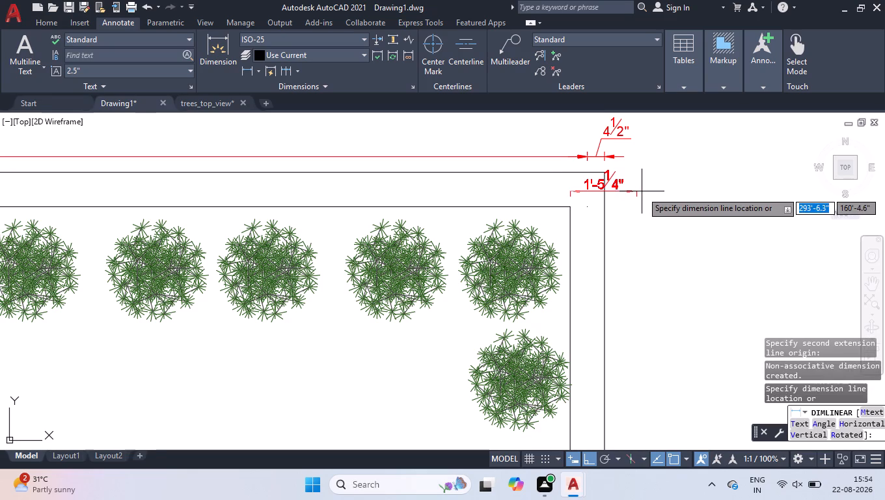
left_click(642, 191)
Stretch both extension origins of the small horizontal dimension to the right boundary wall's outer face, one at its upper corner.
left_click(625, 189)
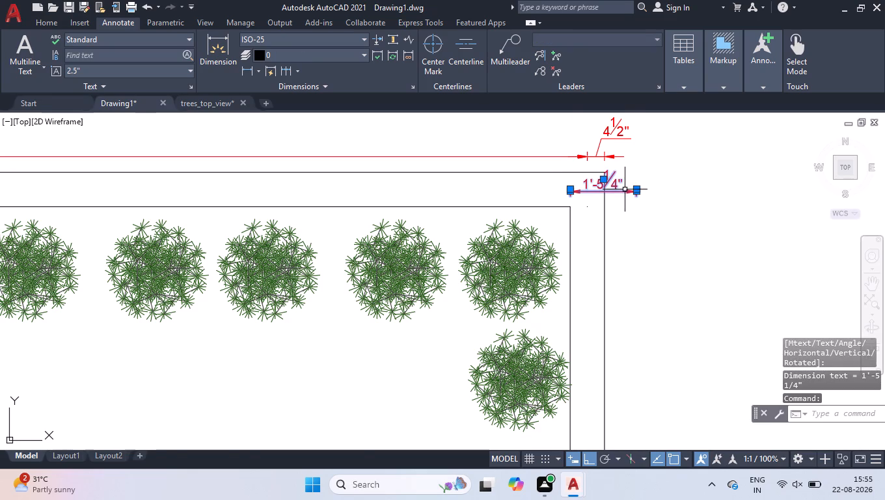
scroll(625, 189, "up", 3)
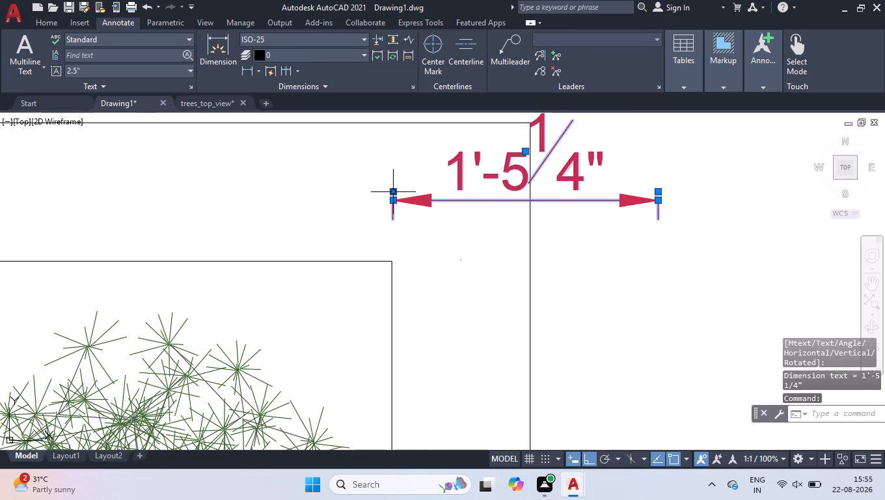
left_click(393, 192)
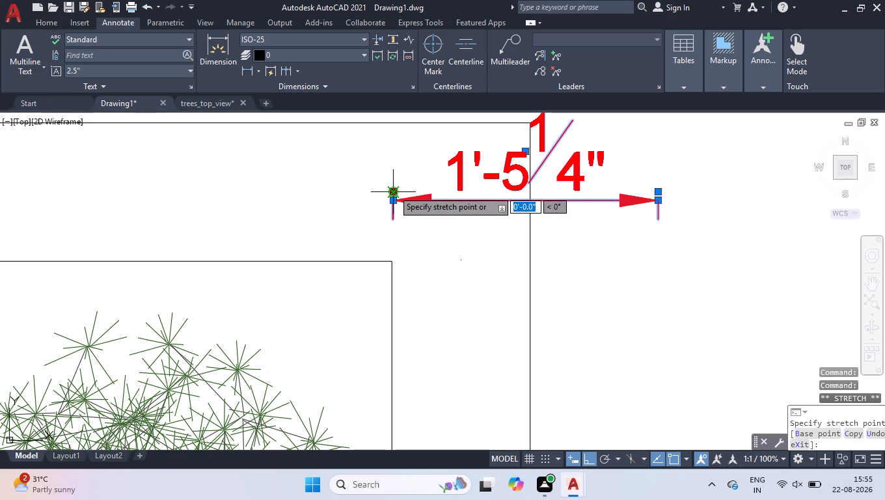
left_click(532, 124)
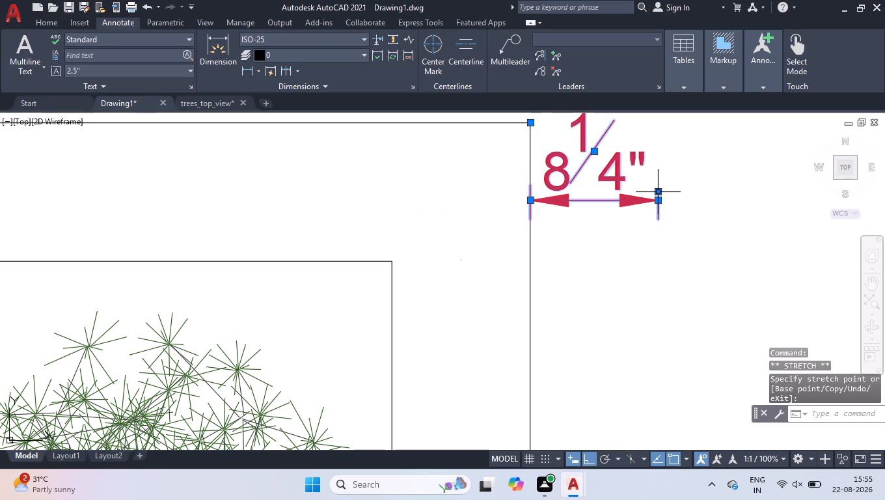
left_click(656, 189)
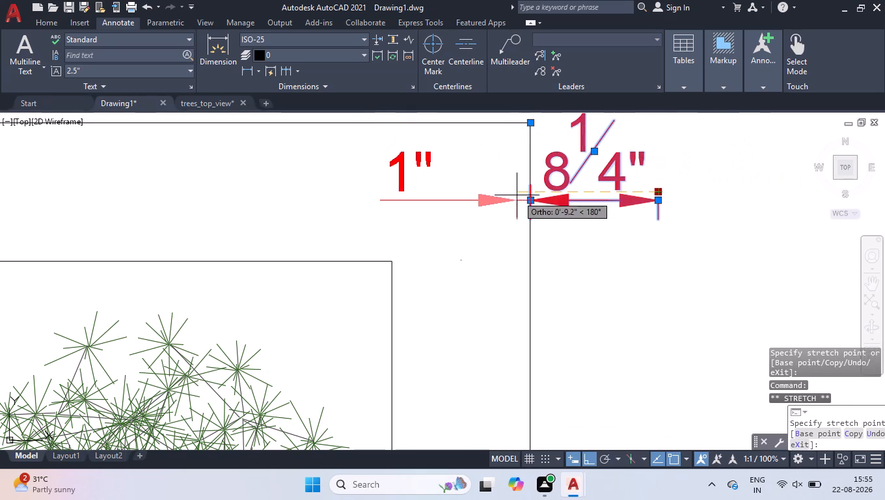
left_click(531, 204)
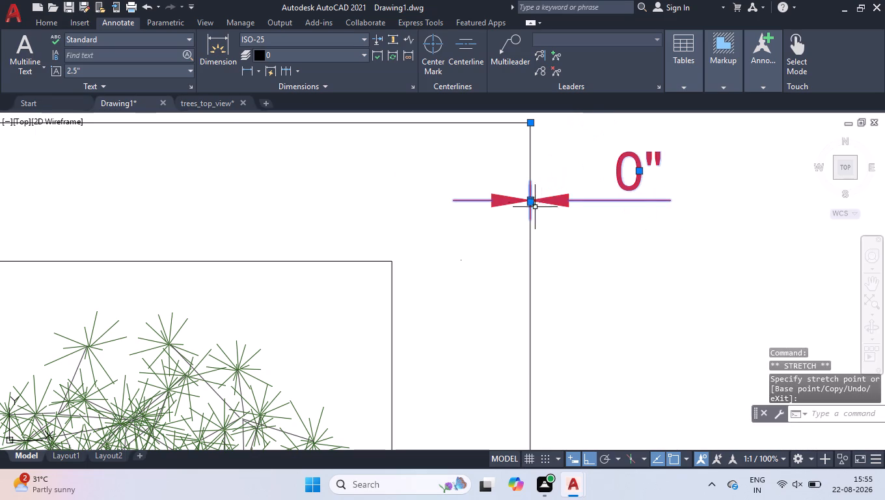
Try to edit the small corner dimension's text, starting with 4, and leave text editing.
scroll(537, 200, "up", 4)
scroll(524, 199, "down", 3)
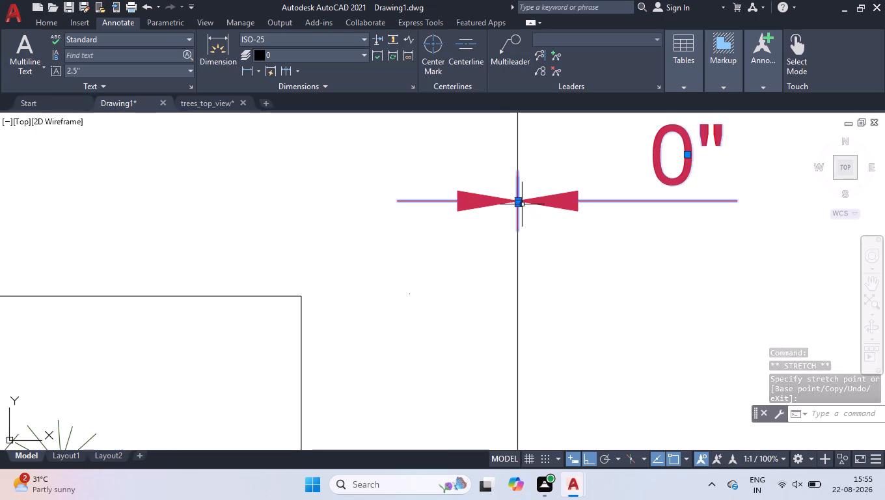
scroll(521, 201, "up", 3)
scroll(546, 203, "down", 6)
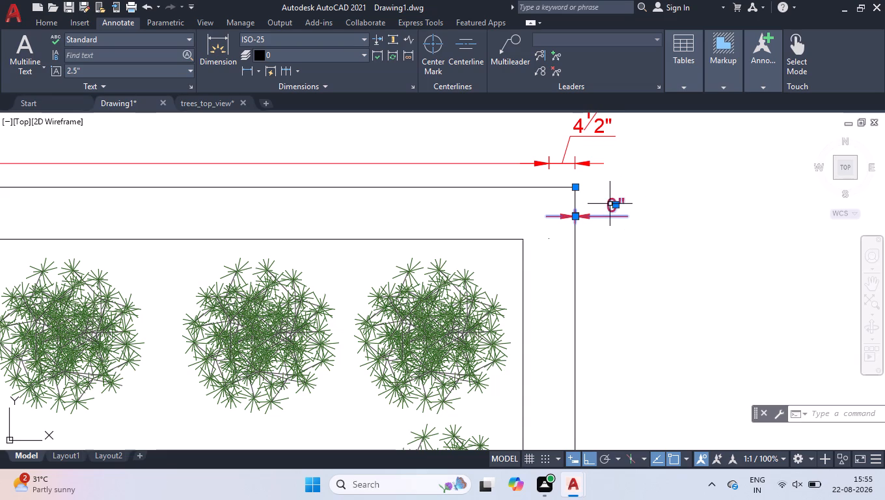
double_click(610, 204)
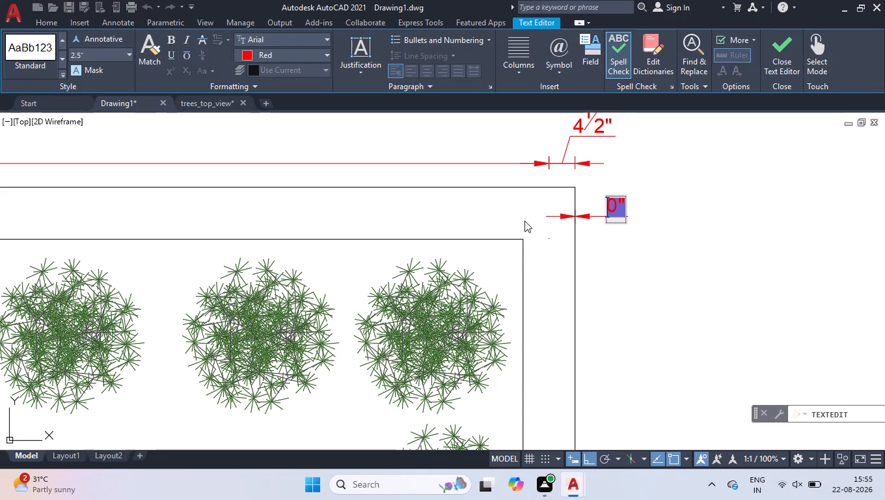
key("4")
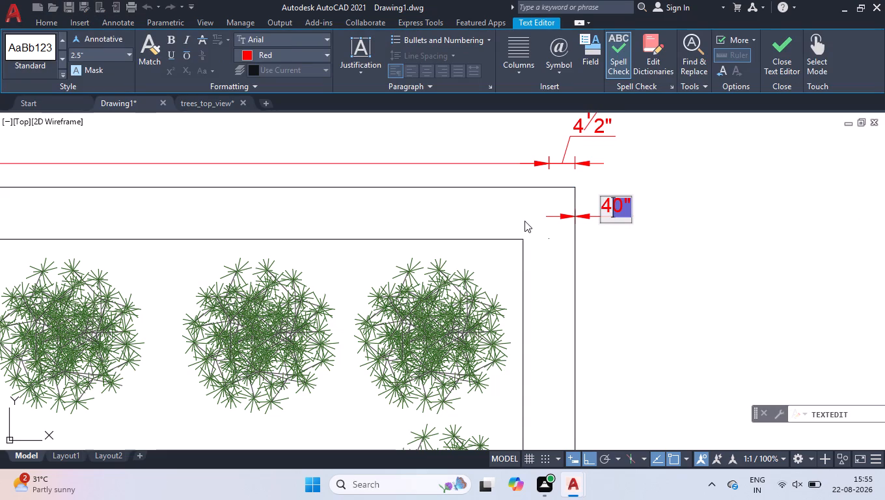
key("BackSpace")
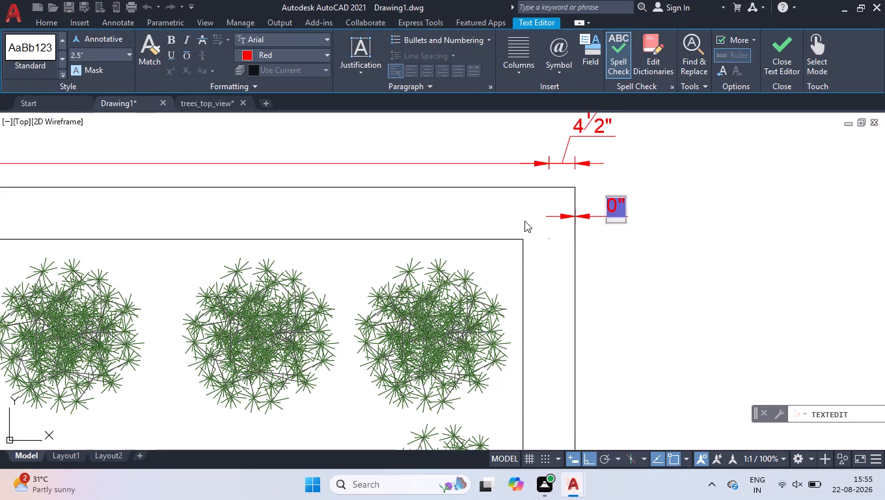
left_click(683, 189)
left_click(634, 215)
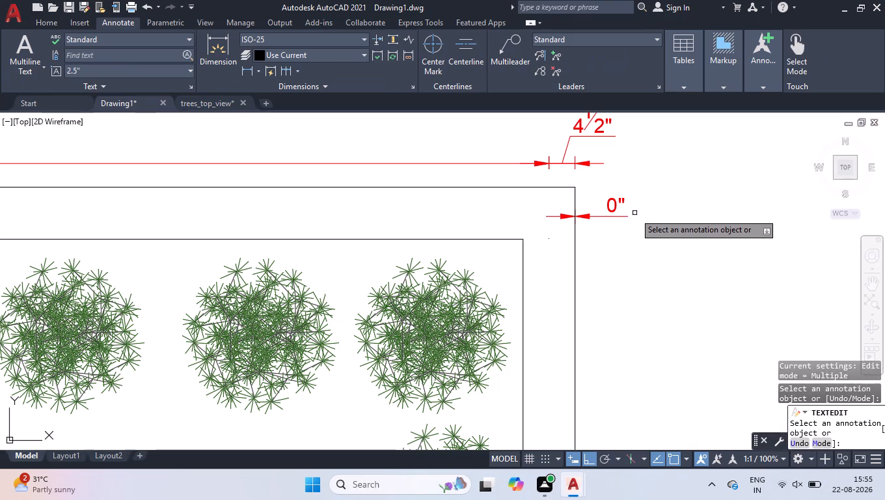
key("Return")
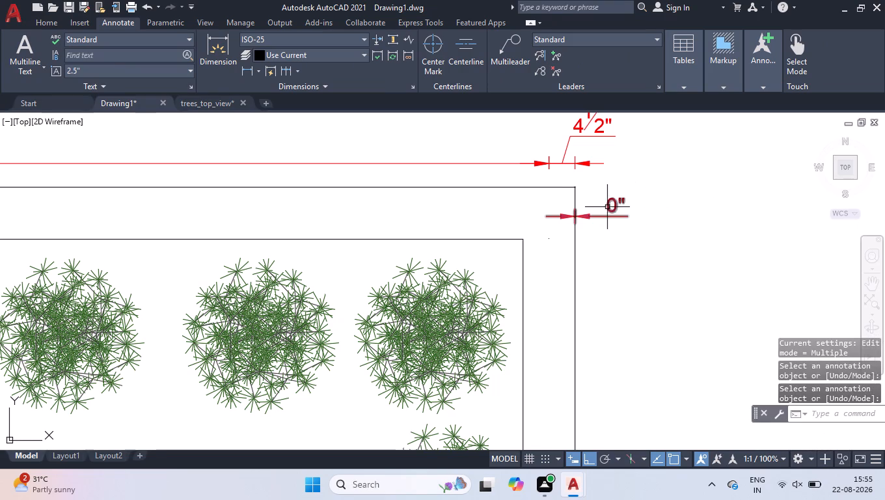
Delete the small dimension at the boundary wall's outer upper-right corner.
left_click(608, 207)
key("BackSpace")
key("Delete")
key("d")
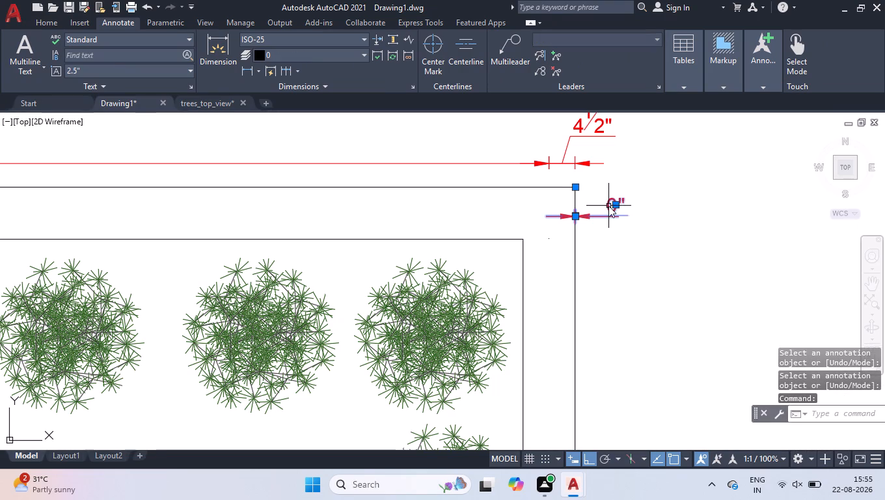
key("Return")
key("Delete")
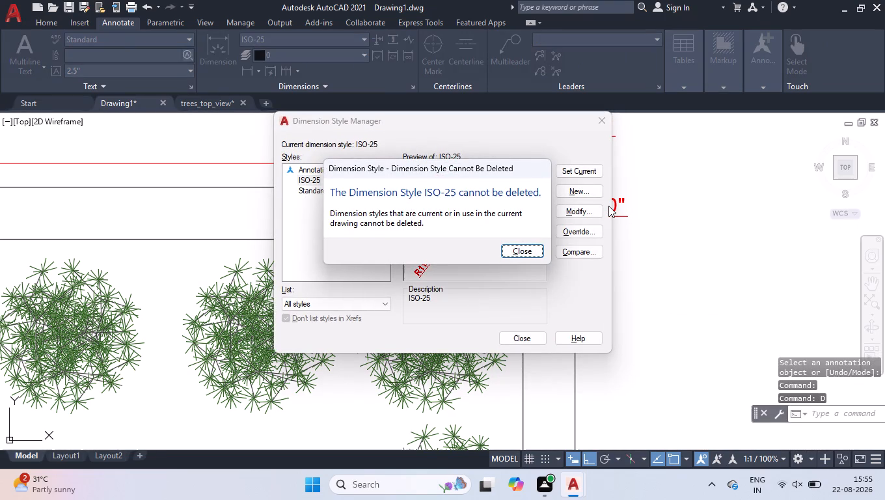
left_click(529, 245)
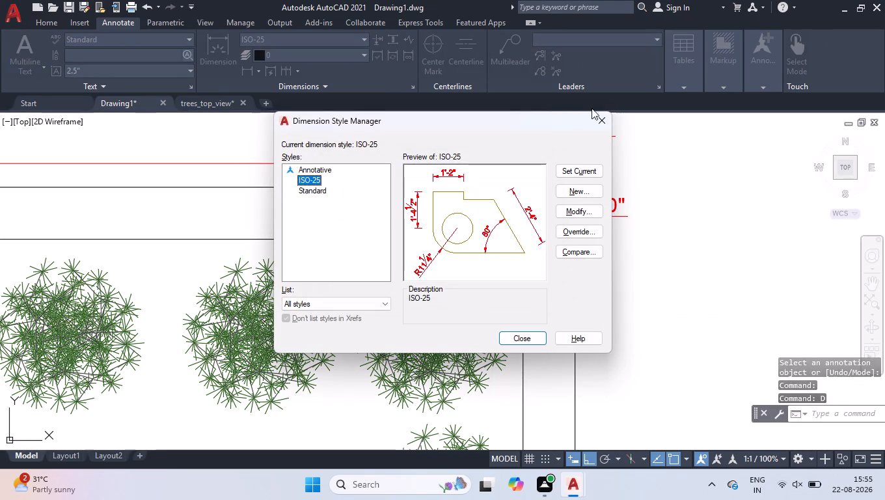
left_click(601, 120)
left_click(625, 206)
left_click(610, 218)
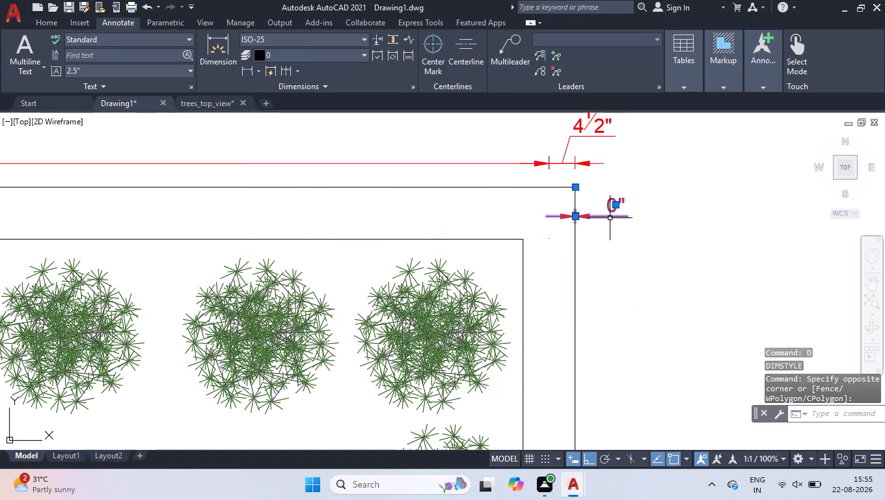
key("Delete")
Add a vertical linear dimension spanning 4.6" down from the boundary wall's outer upper-right corner, placed just outside the right wall.
key("d")
type("LI")
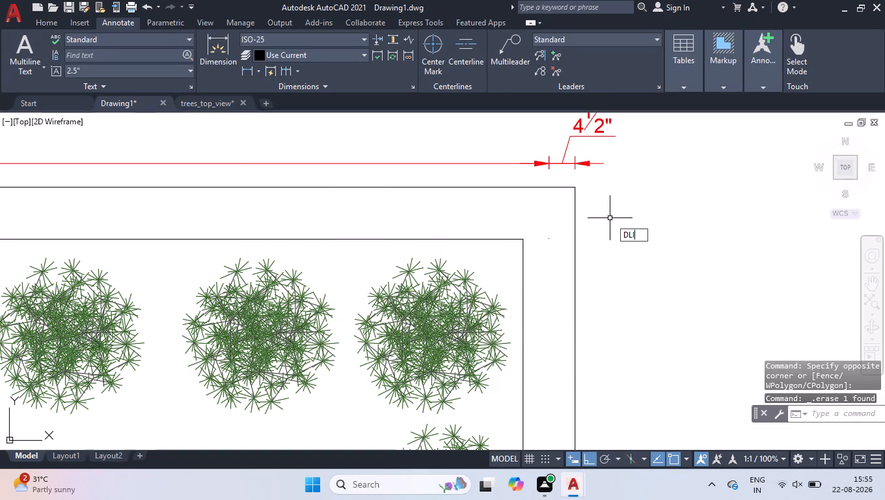
key("Return")
left_click(575, 186)
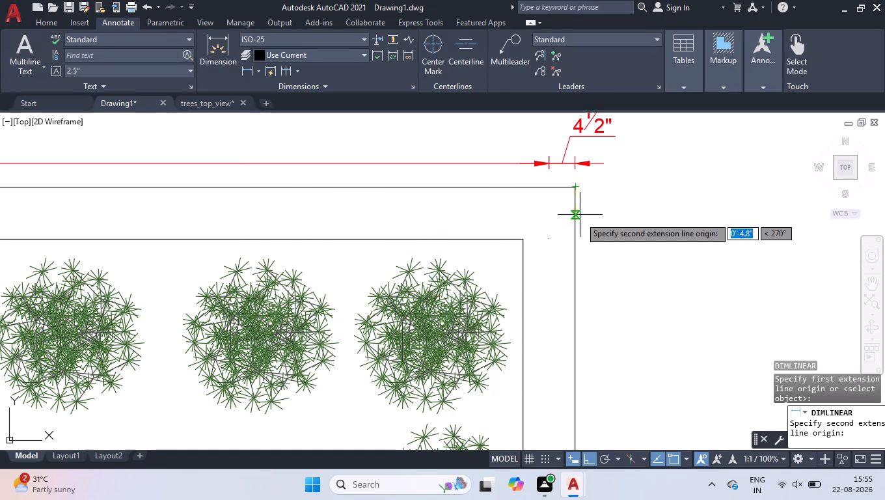
type("4.6\"")
key("Return")
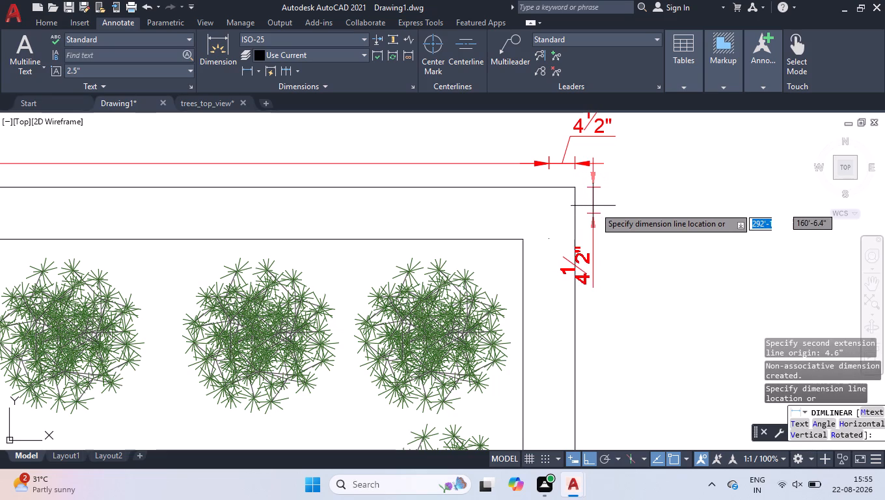
left_click(618, 210)
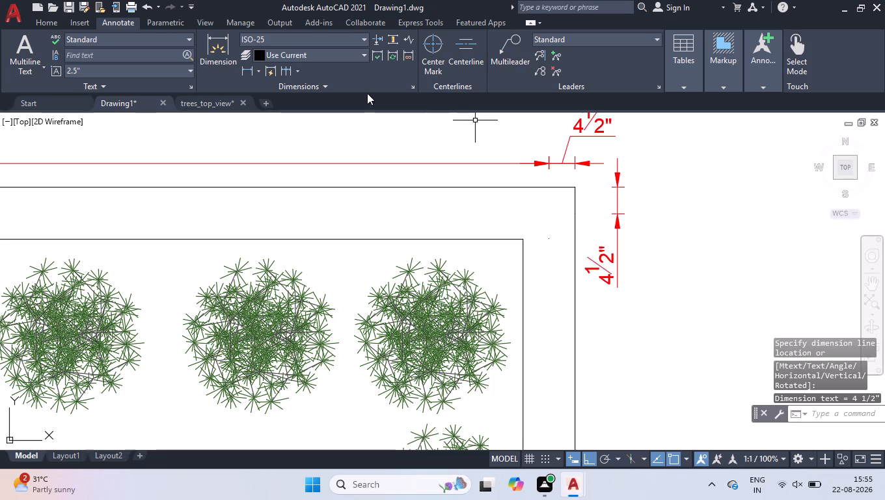
Continue the vertical dimension down the right boundary wall to its endpoint level with the house's upper outer wall, beside the corner column.
left_click(286, 72)
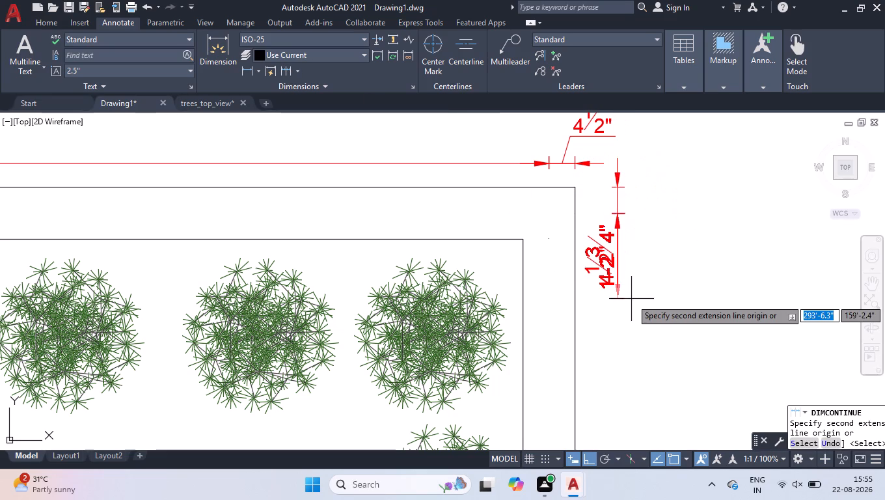
scroll(588, 334, "down", 2)
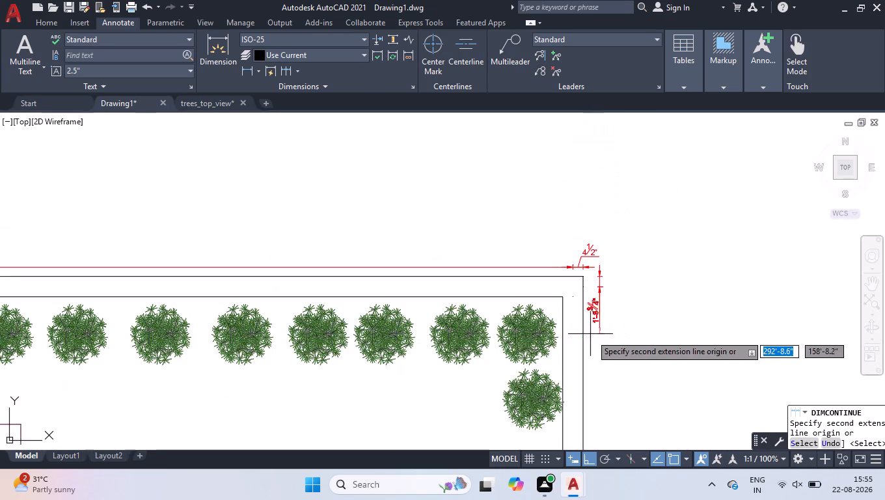
scroll(601, 364, "down", 5)
scroll(616, 418, "up", 4)
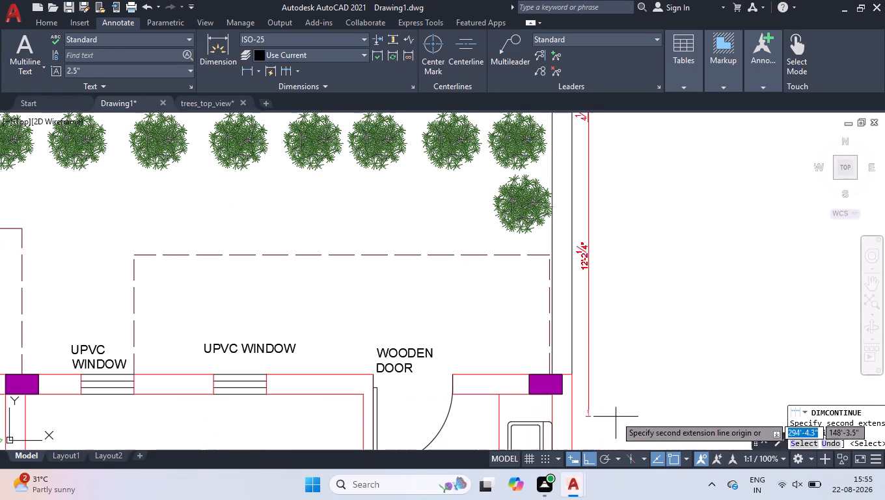
left_click(571, 372)
Continue the vertical dimension down the right boundary wall to the outer lower corner of the column beside the lower-right toilet.
scroll(645, 331, "down", 2)
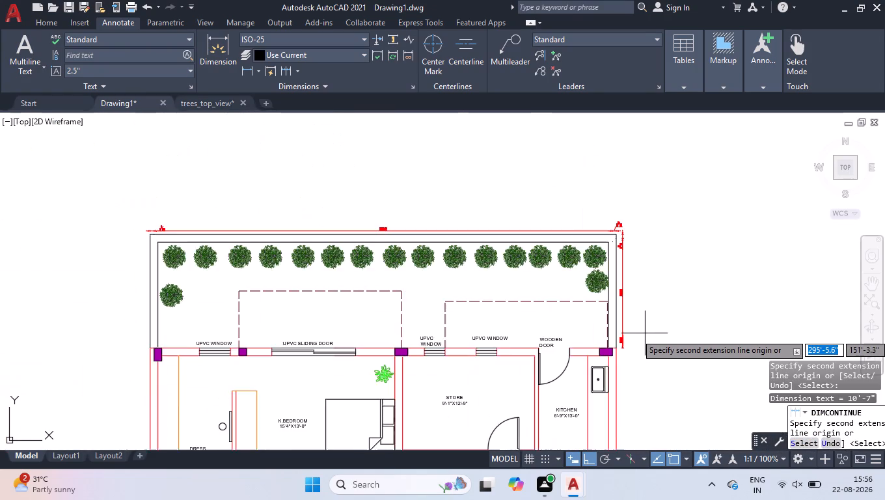
scroll(645, 333, "down", 5)
scroll(649, 414, "up", 5)
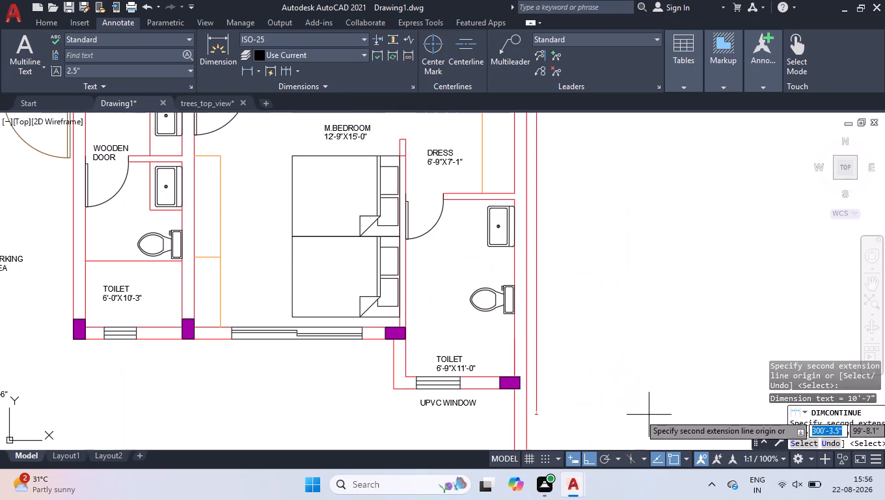
left_click(522, 393)
Continue the right-side vertical dimension down to the boundary wall's outer lower-right corner beside the green lawn, and finish the chain.
scroll(598, 372, "down", 2)
scroll(607, 221, "up", 2)
scroll(554, 234, "up", 3)
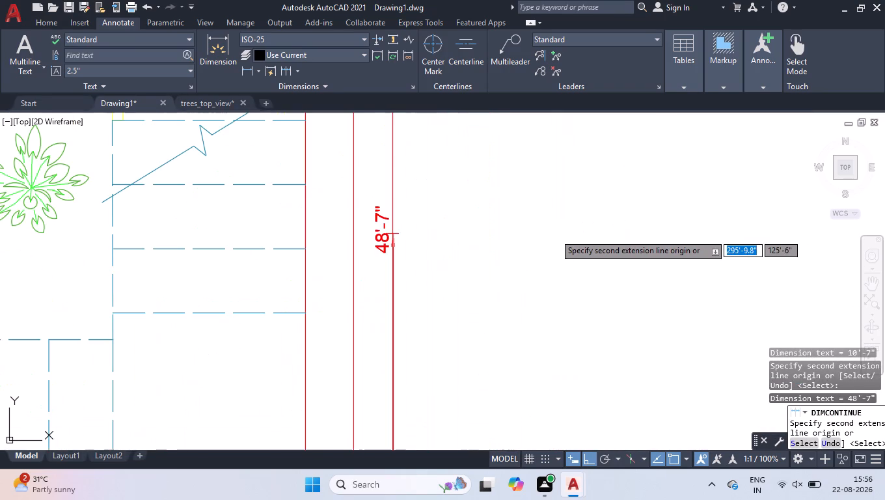
scroll(554, 234, "down", 6)
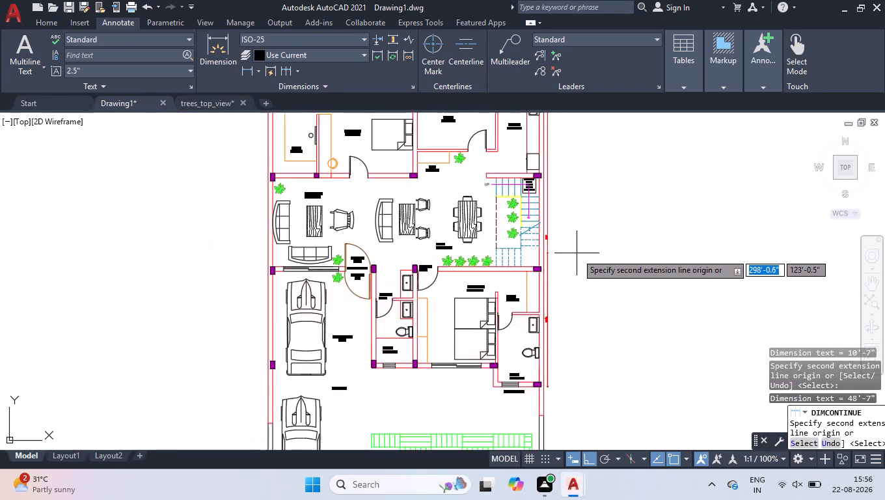
scroll(534, 401, "up", 2)
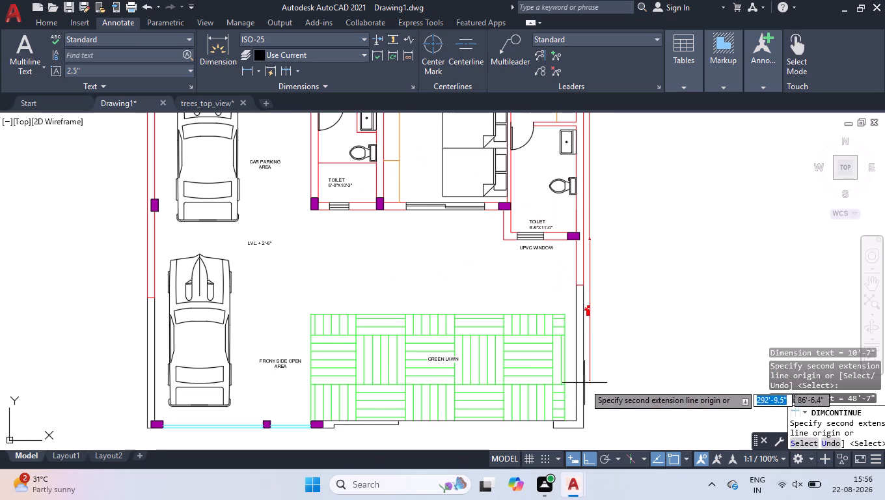
scroll(582, 389, "up", 2)
scroll(579, 385, "down", 2)
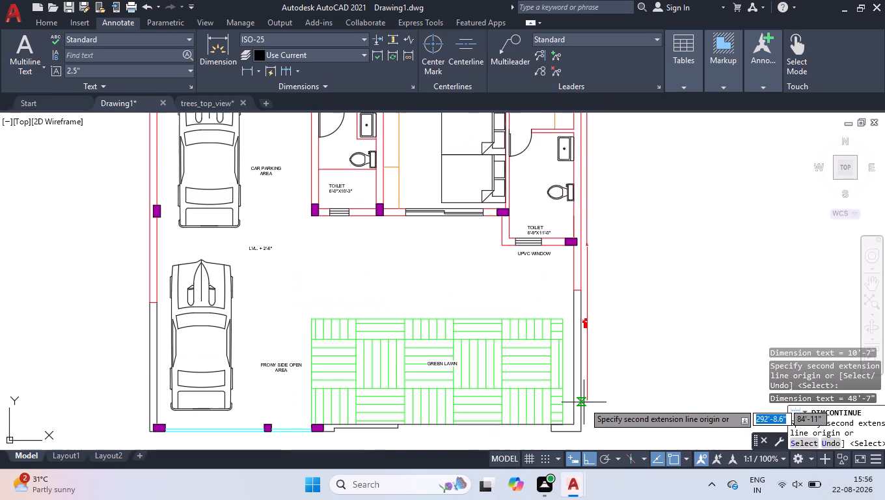
scroll(582, 430, "up", 3)
left_click(566, 432)
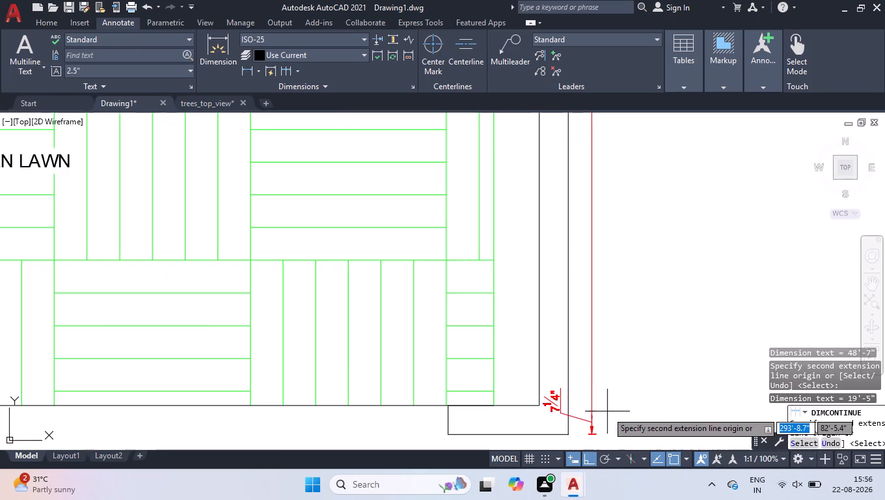
key("Return")
key("Return")
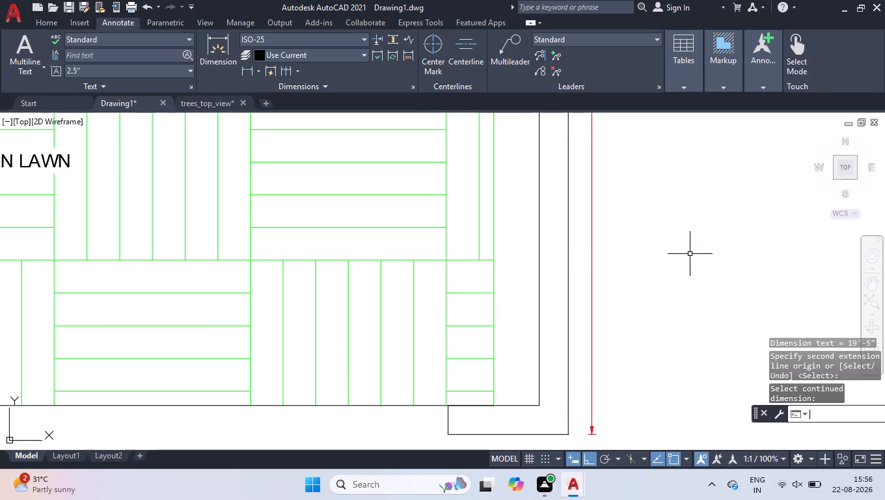
Override the text of the lowest right-side dimension, beside the green lawn, with 19'.
scroll(674, 270, "down", 2)
scroll(662, 172, "up", 3)
scroll(573, 215, "up", 2)
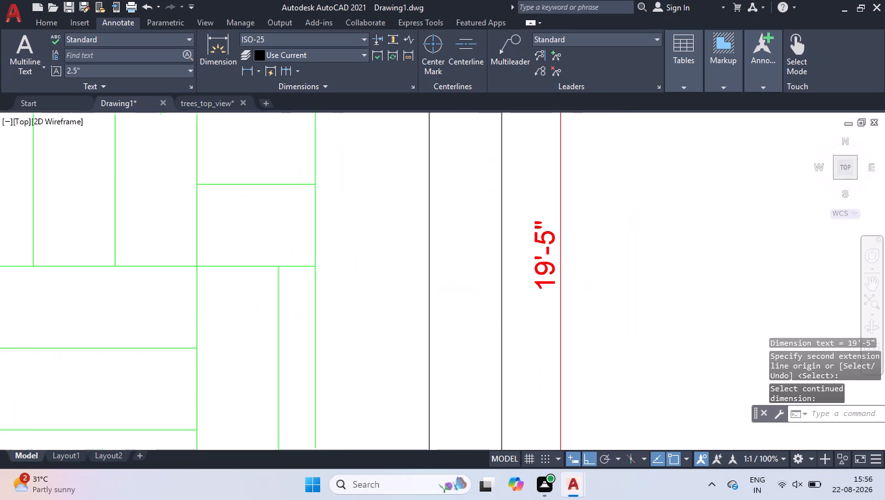
double_click(528, 247)
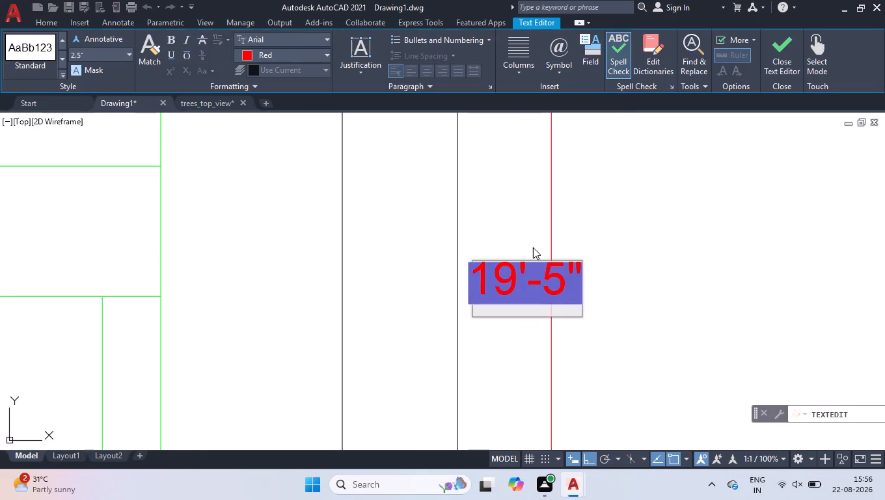
left_click(565, 286)
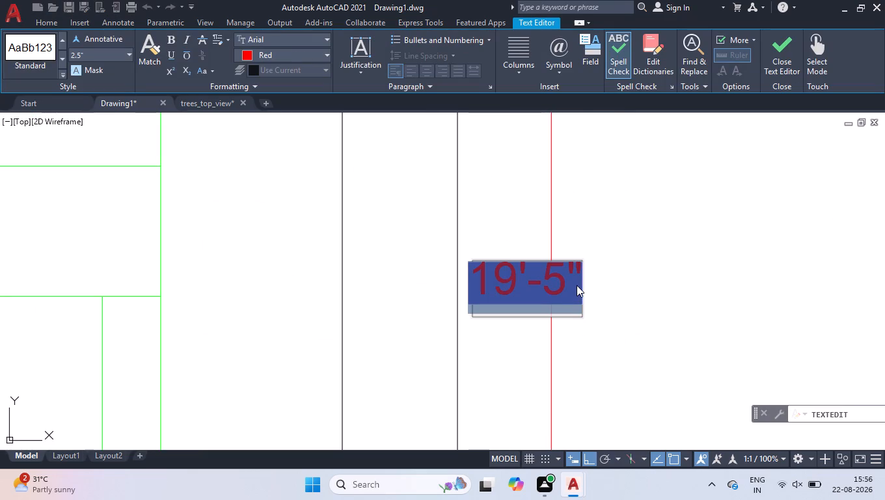
type("19'")
left_click(631, 279)
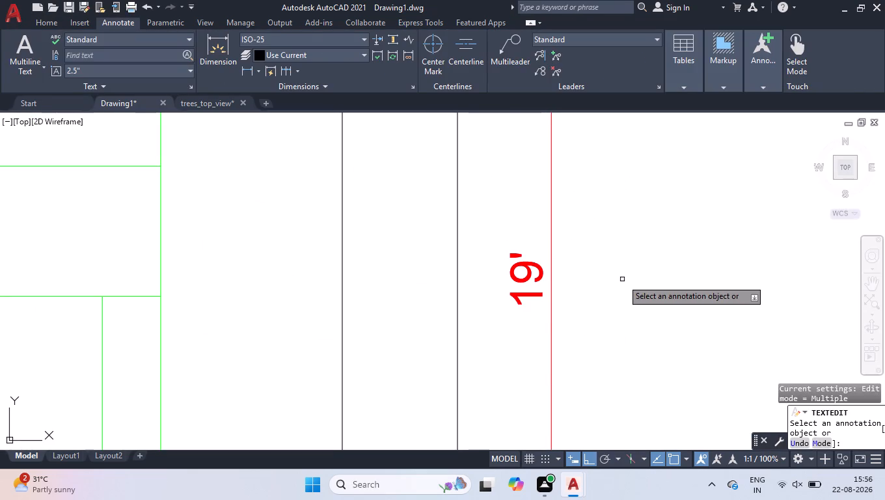
key("Return")
Override the text of the long right-side dimension spanning the house's depth with 49'.
scroll(587, 273, "down", 5)
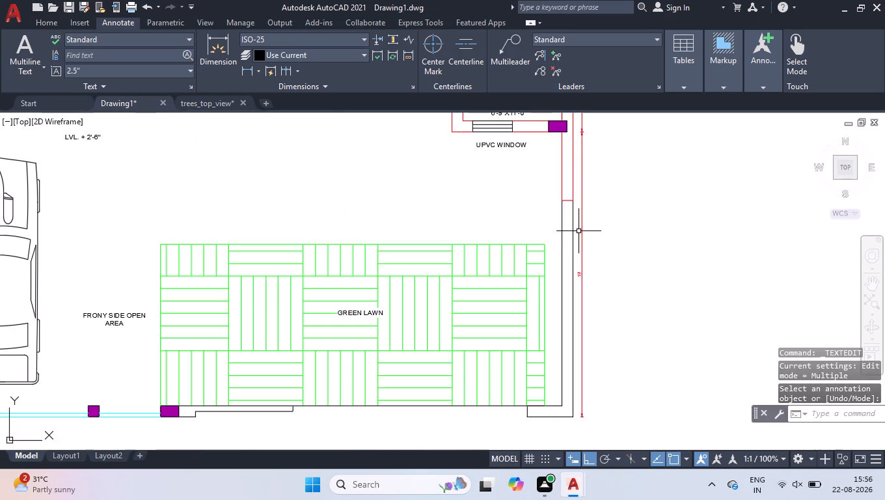
scroll(588, 157, "down", 4)
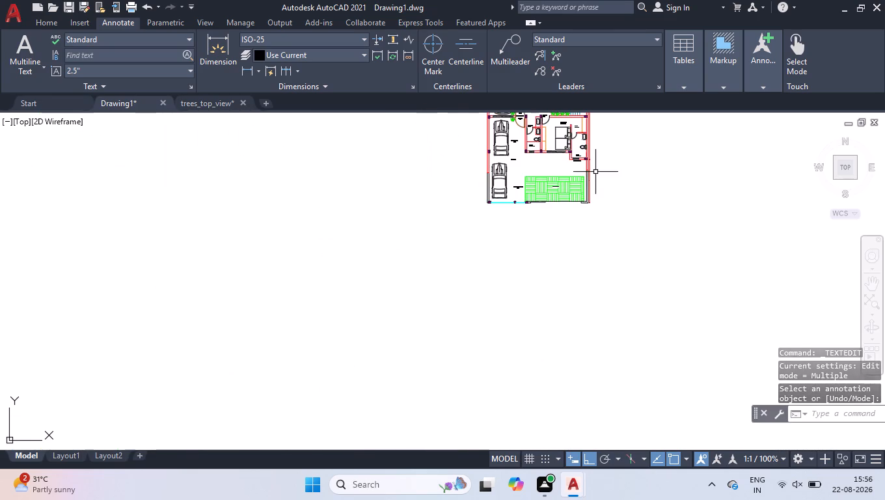
scroll(597, 146, "down", 3)
scroll(601, 120, "up", 3)
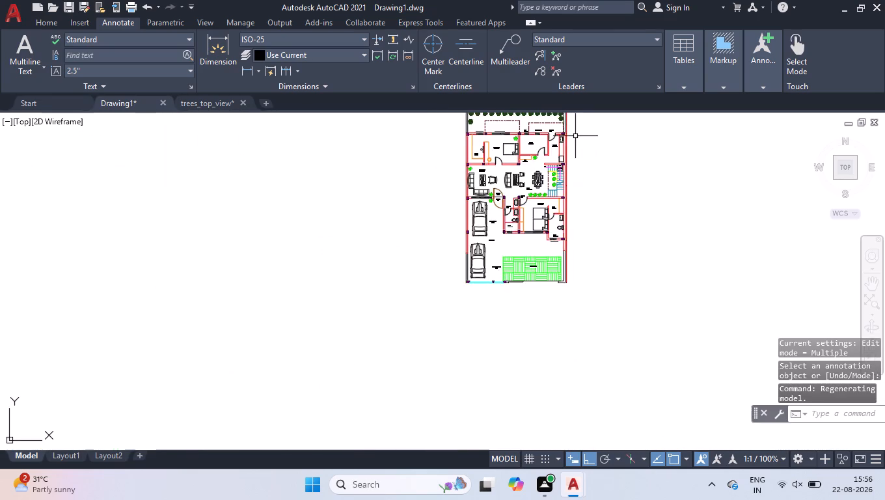
scroll(575, 137, "up", 3)
scroll(525, 340, "up", 2)
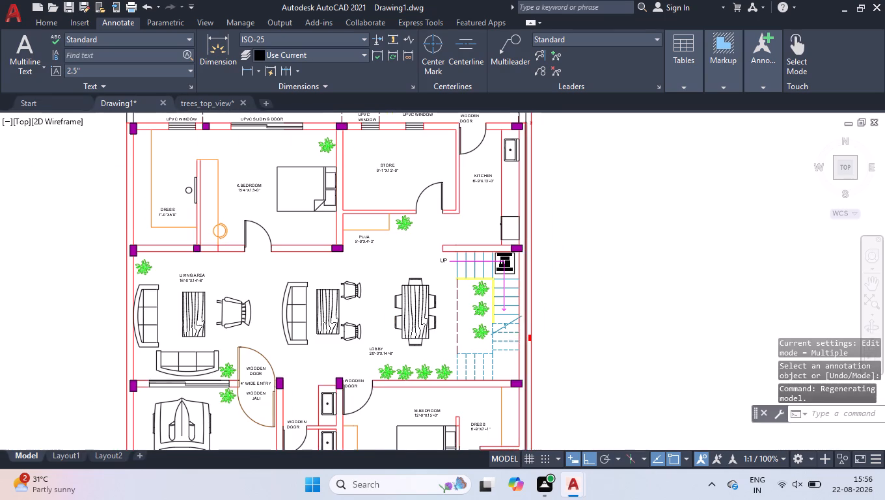
scroll(525, 340, "up", 5)
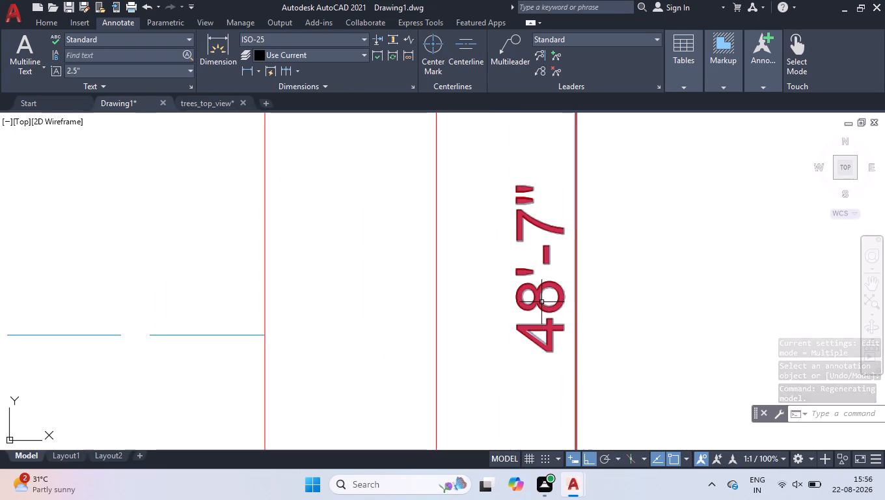
double_click(541, 302)
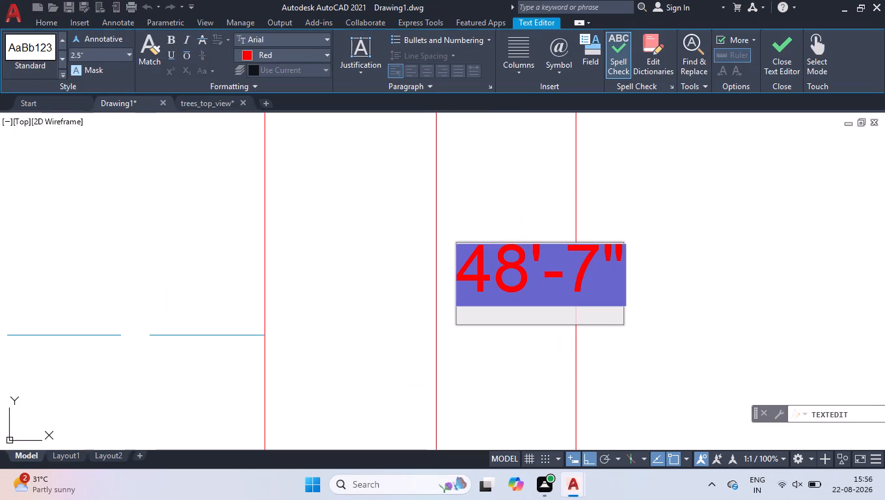
key("ctrl+a")
type("49'")
left_click(641, 224)
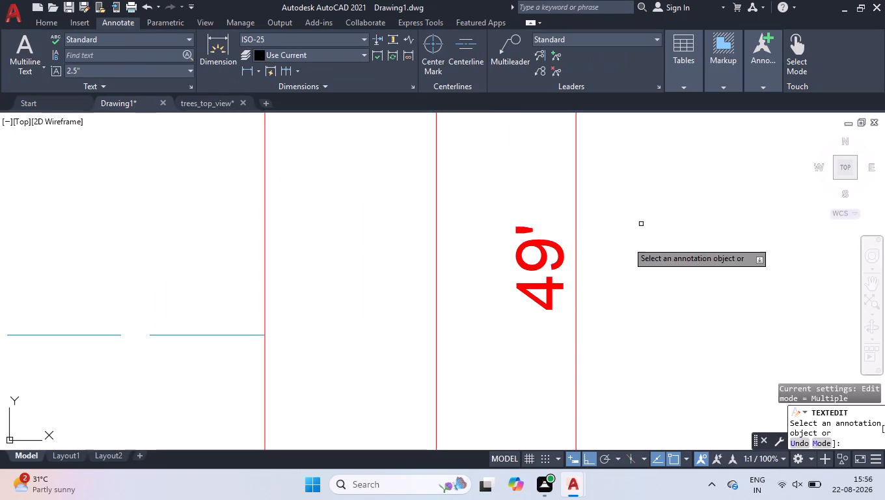
key("Return")
Modify the ISO-25 dimension style so its vertical text placement is Centered.
key("d")
key("Return")
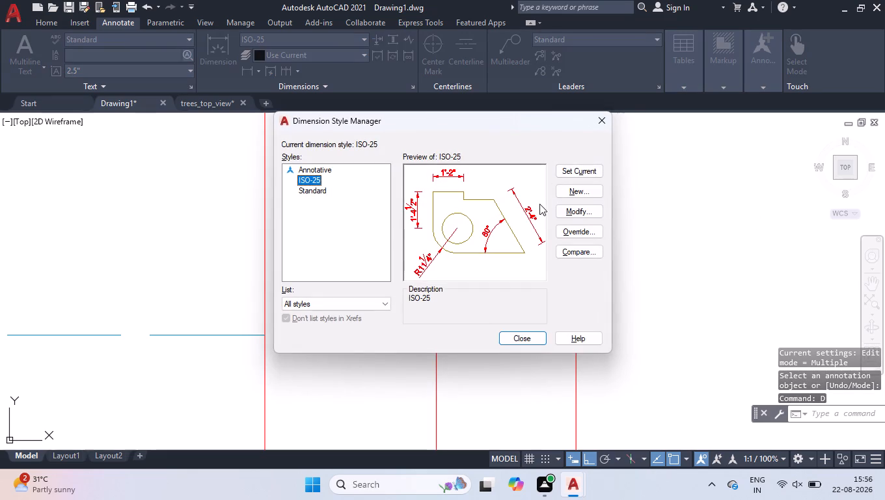
left_click(589, 215)
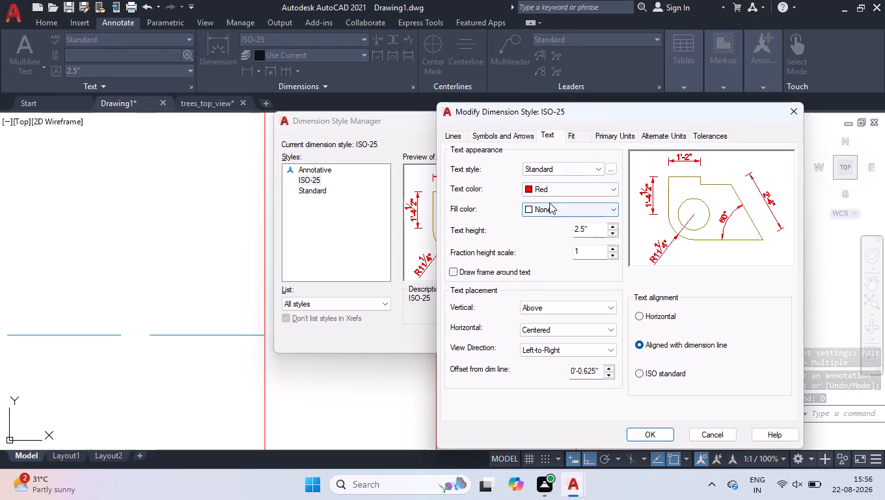
left_click(549, 311)
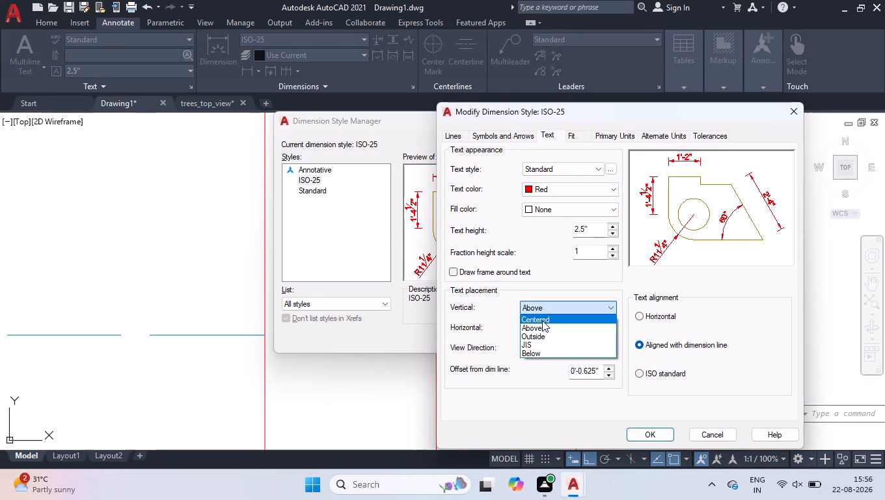
left_click(542, 320)
left_click(642, 432)
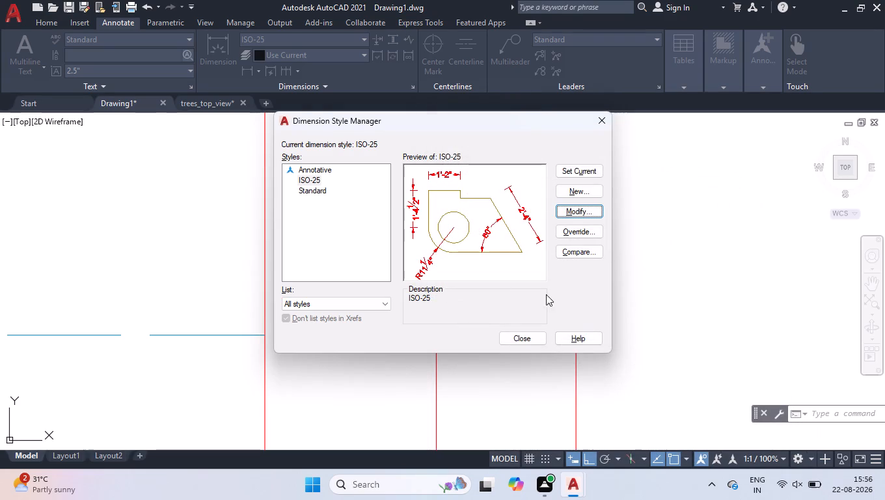
left_click(527, 346)
left_click(524, 335)
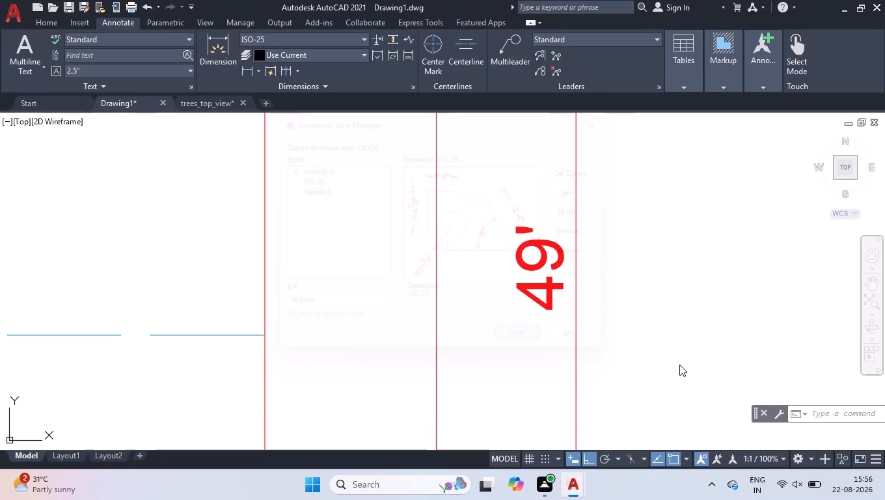
Add an overall vertical linear dimension from the boundary's lower-right outer corner up to the small corner dimension's lower end, just outside the right-side chain.
scroll(640, 325, "down", 6)
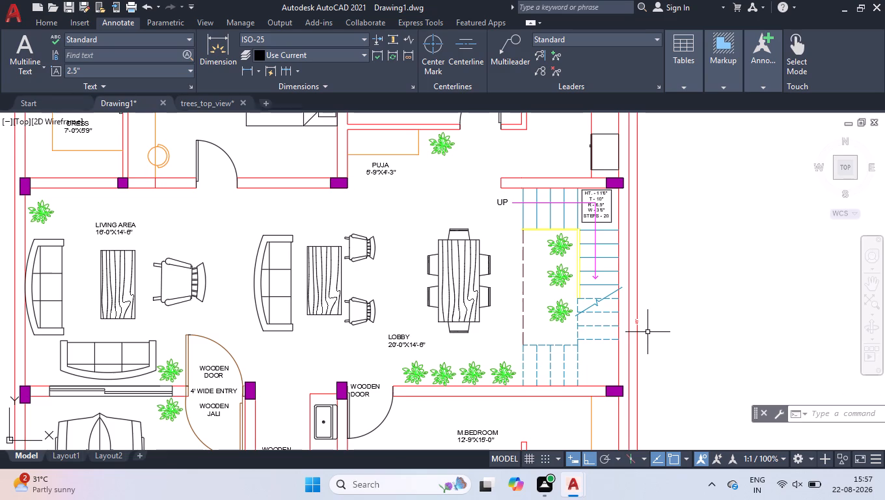
type("DLI")
key("Return")
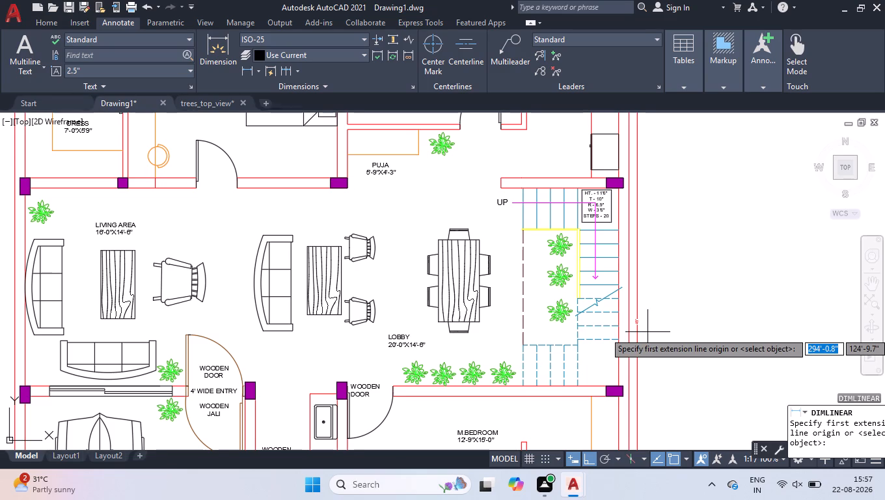
scroll(618, 339, "down", 2)
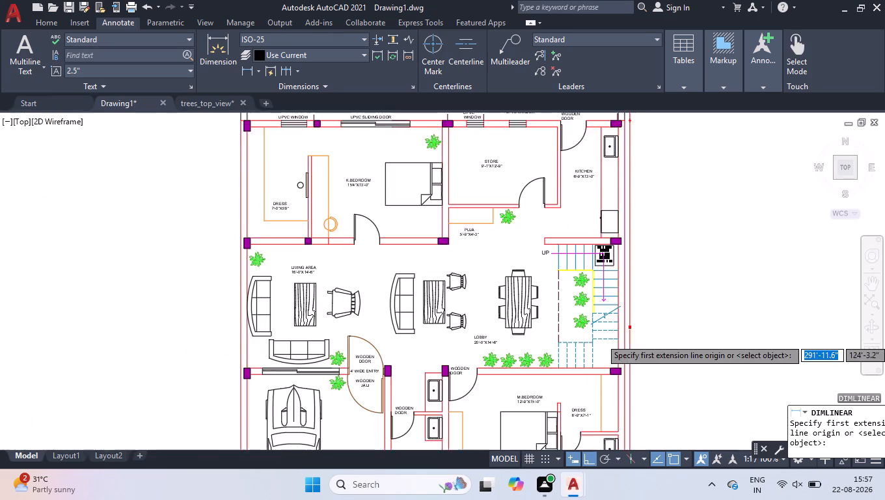
scroll(618, 339, "down", 2)
scroll(668, 415, "up", 3)
scroll(526, 424, "up", 3)
left_click(476, 416)
scroll(507, 352, "down", 3)
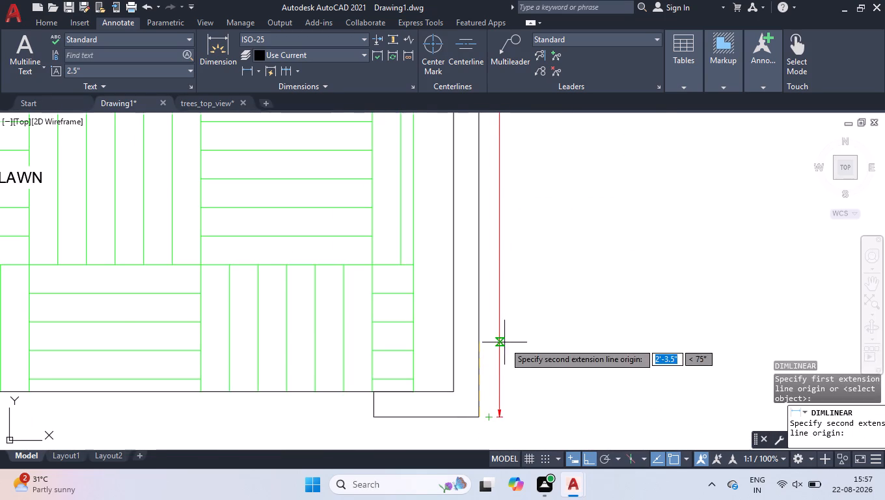
scroll(508, 355, "down", 3)
scroll(514, 187, "up", 5)
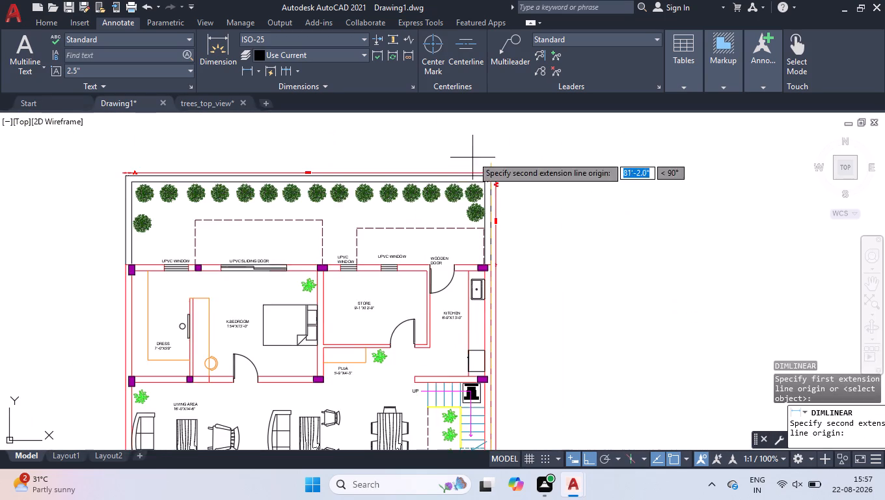
scroll(472, 156, "up", 2)
scroll(530, 231, "up", 3)
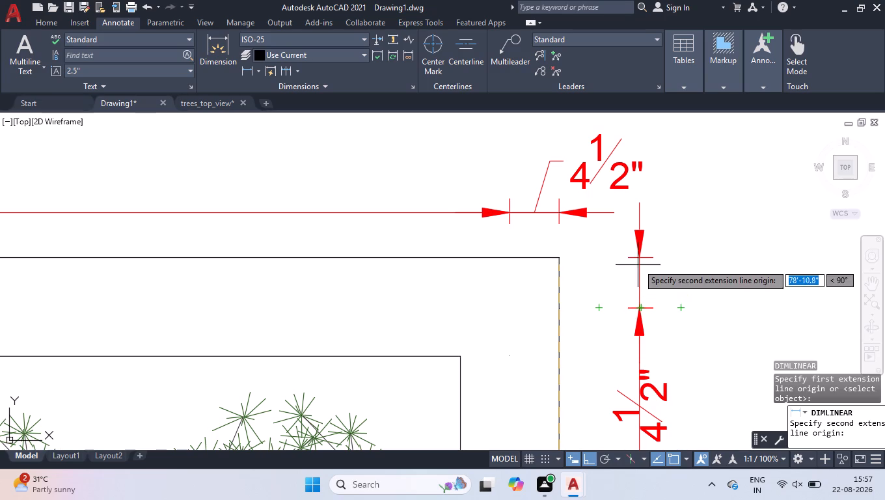
left_click(641, 307)
scroll(703, 300, "down", 4)
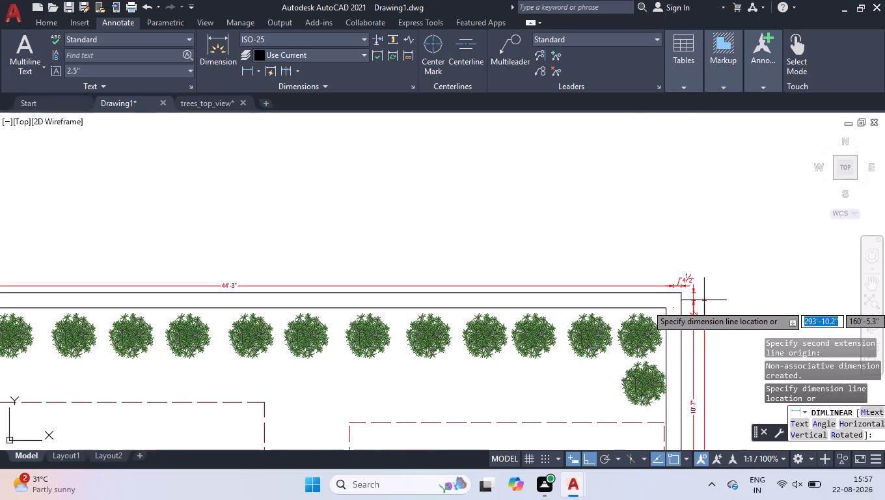
scroll(708, 305, "down", 4)
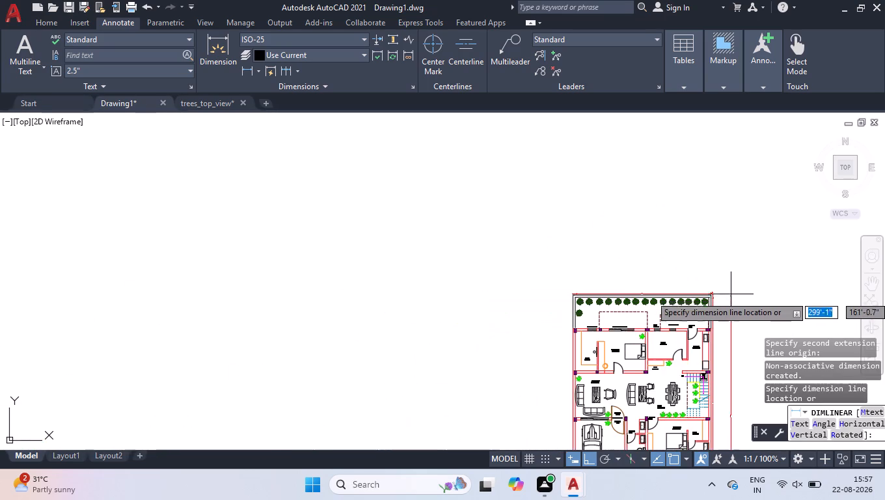
scroll(735, 419, "up", 6)
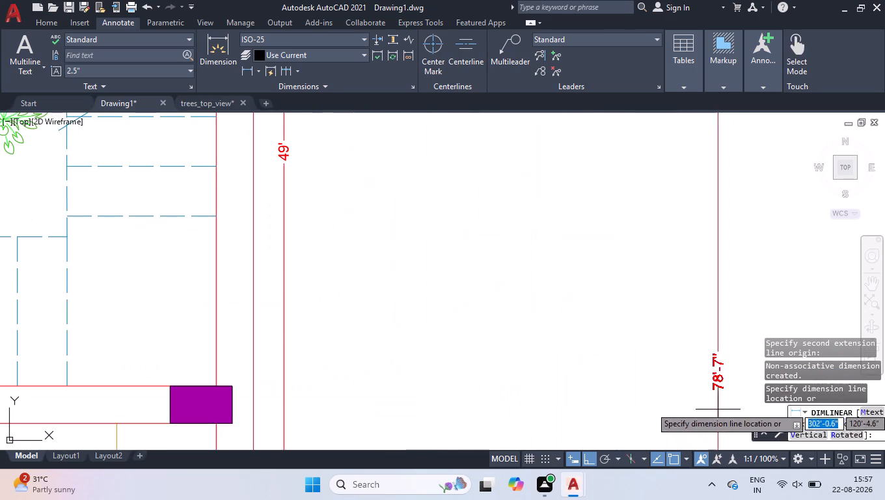
left_click(340, 349)
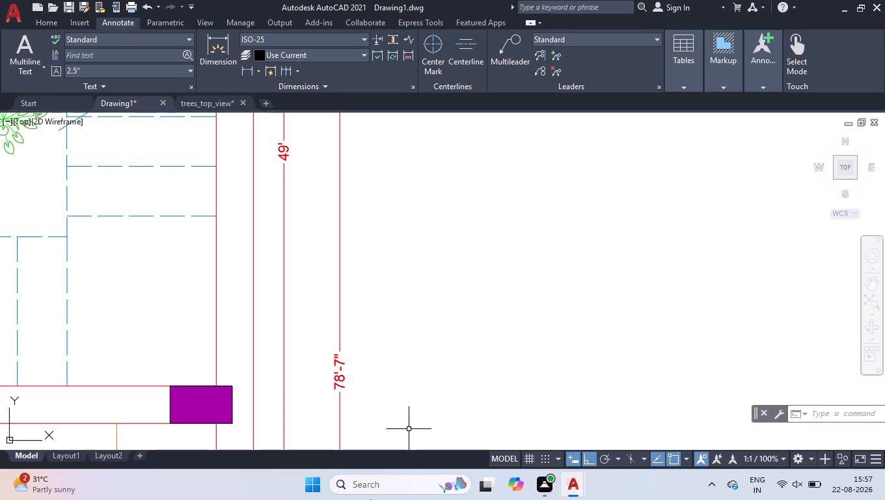
Add an overall vertical linear dimension from the boundary's upper-left outer corner to its lower-left outer corner, just outside the left wall.
scroll(226, 198, "down", 2)
scroll(387, 222, "down", 2)
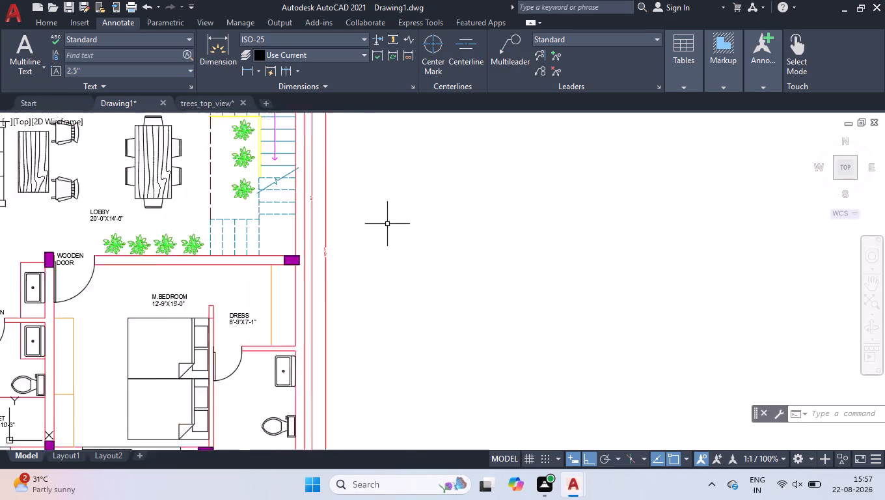
scroll(388, 225, "down", 2)
type("DLI")
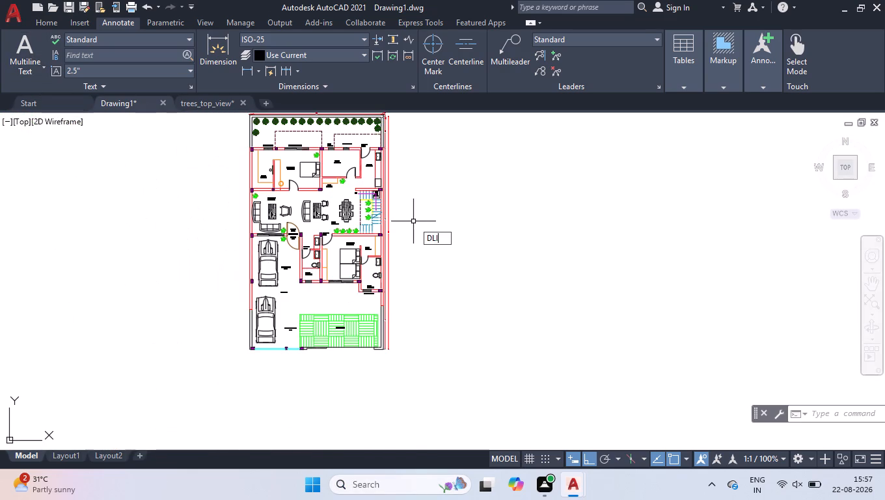
key("Return")
scroll(374, 283, "down", 2)
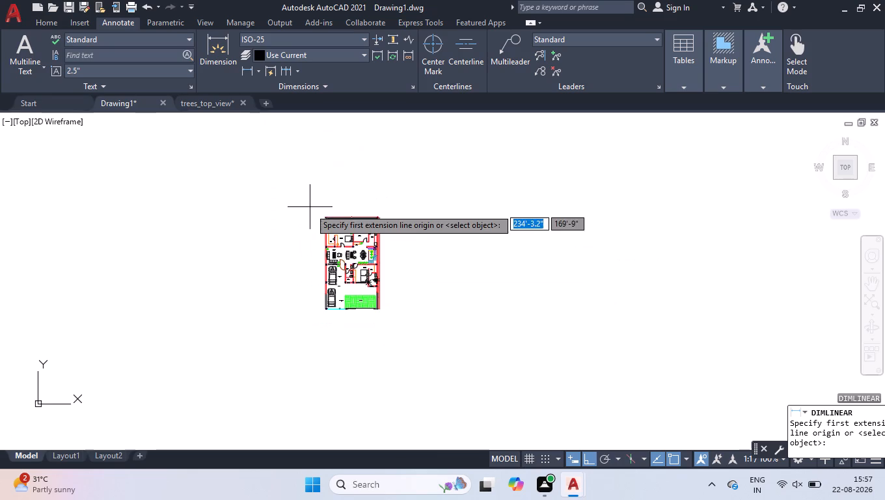
scroll(309, 215, "up", 4)
scroll(370, 184, "up", 3)
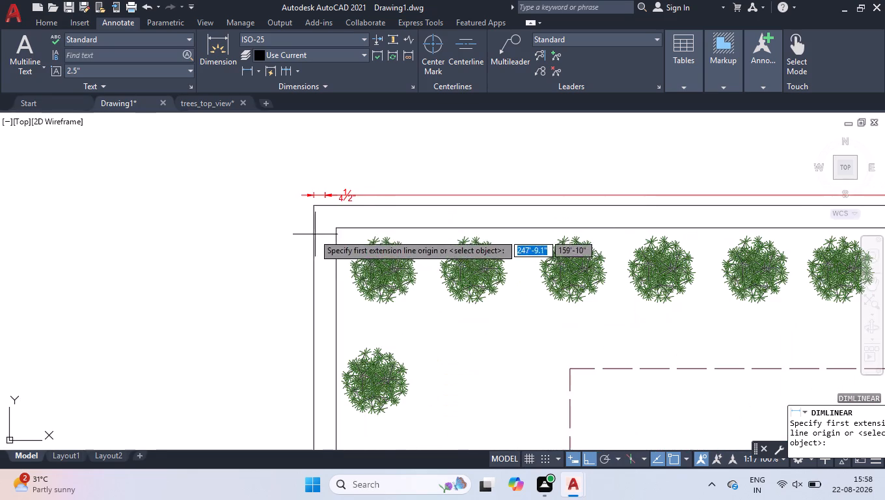
scroll(308, 223, "up", 2)
left_click(314, 182)
scroll(331, 242, "down", 2)
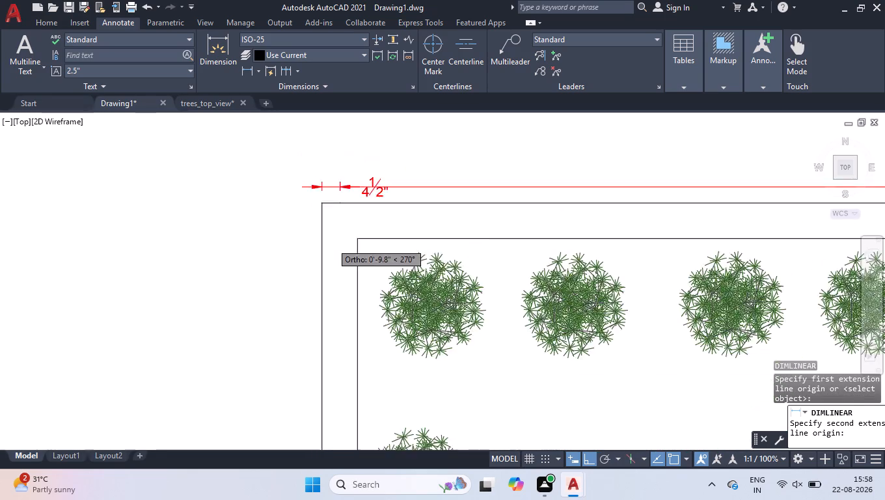
scroll(332, 245, "down", 8)
scroll(323, 361, "up", 5)
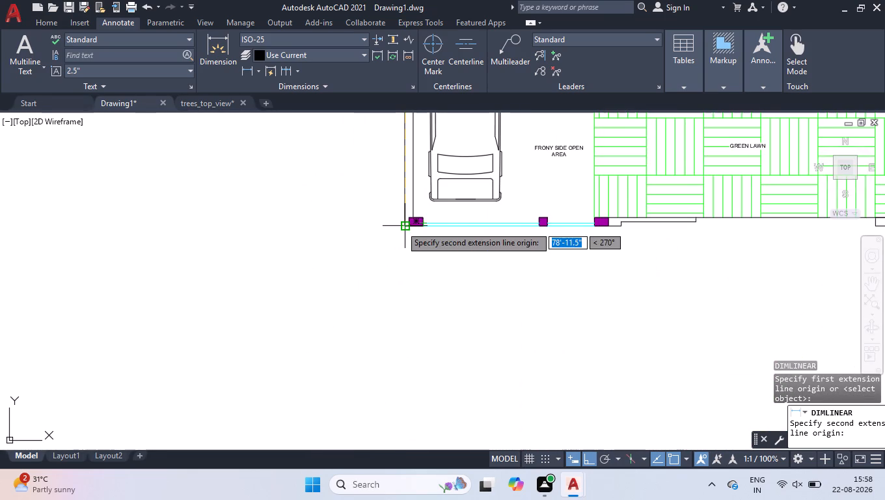
left_click(401, 226)
scroll(357, 235, "down", 4)
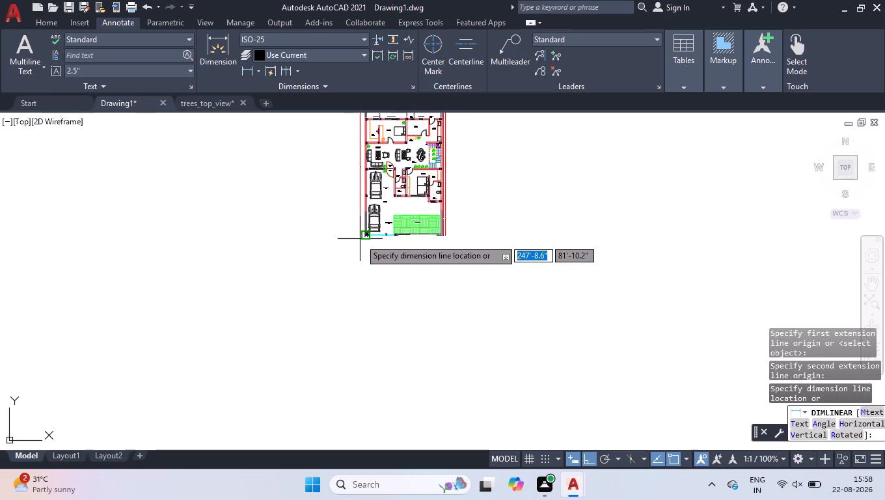
scroll(367, 138, "up", 5)
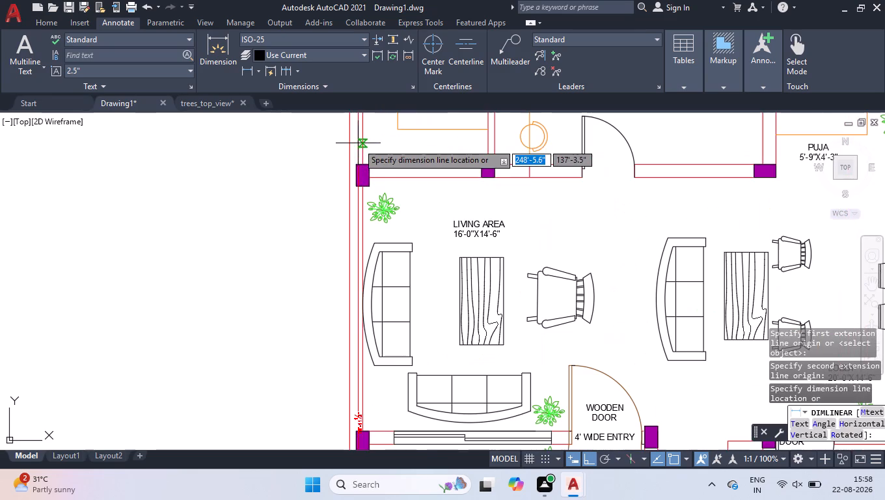
left_click(333, 179)
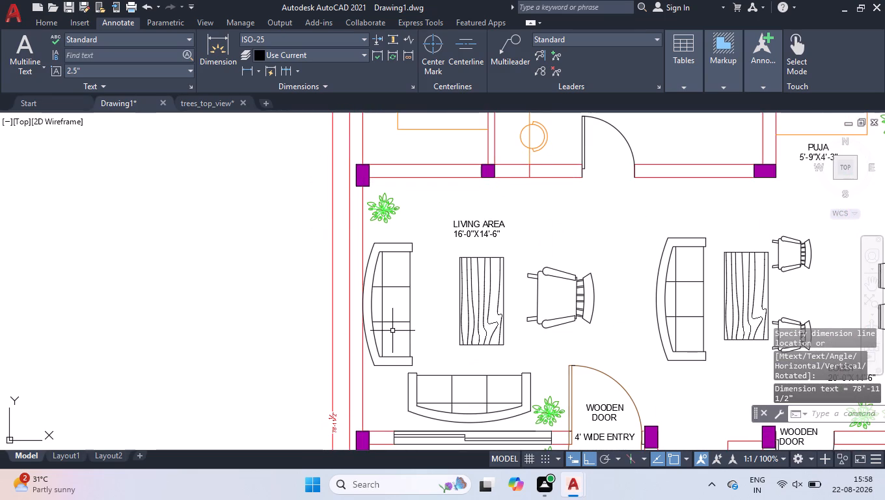
Modify the ISO-25 dimension style to an arrow size of 5" and a text height of 6", and set it current.
type("D\\")
key("BackSpace")
key("Return")
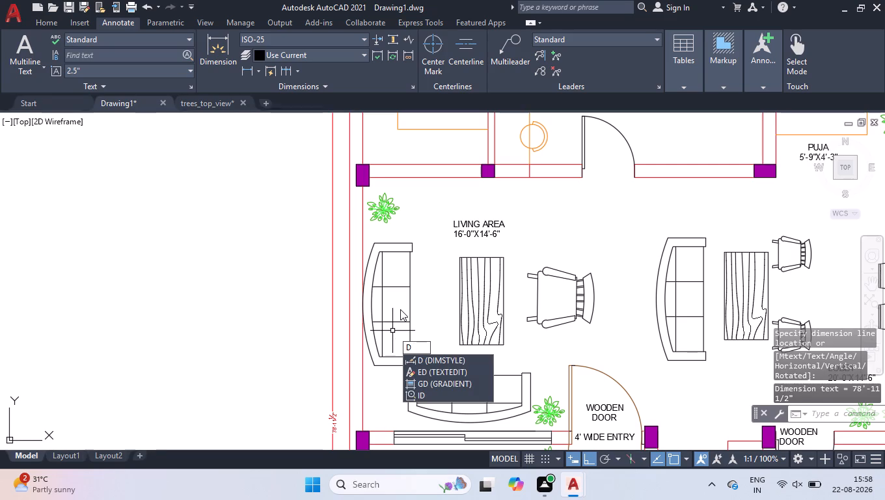
left_click(573, 213)
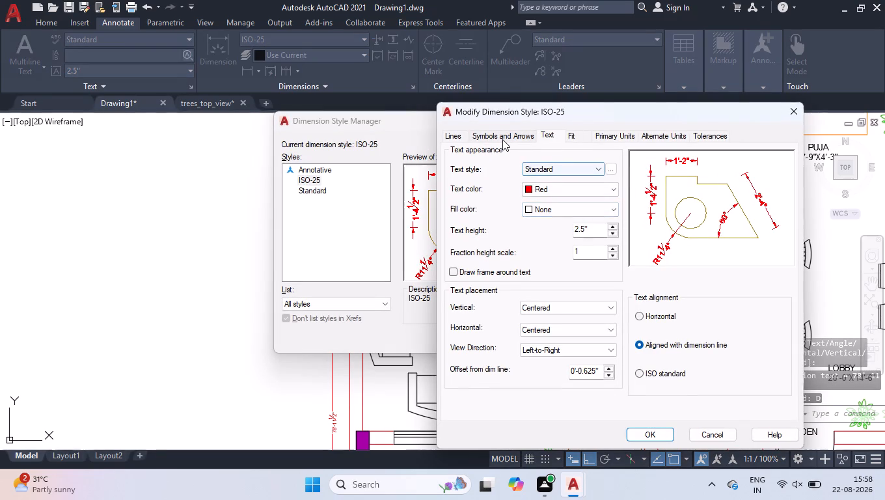
left_click(502, 139)
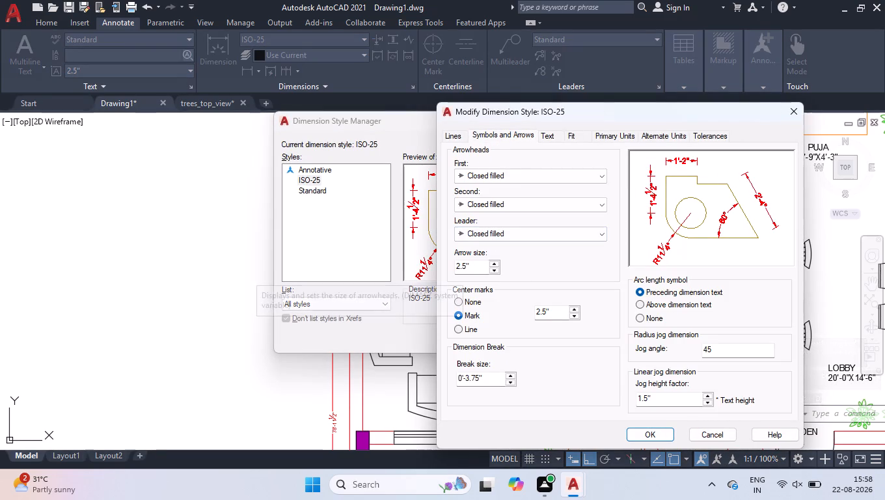
left_click_drag(471, 270, 323, 260)
key("5")
key("Return")
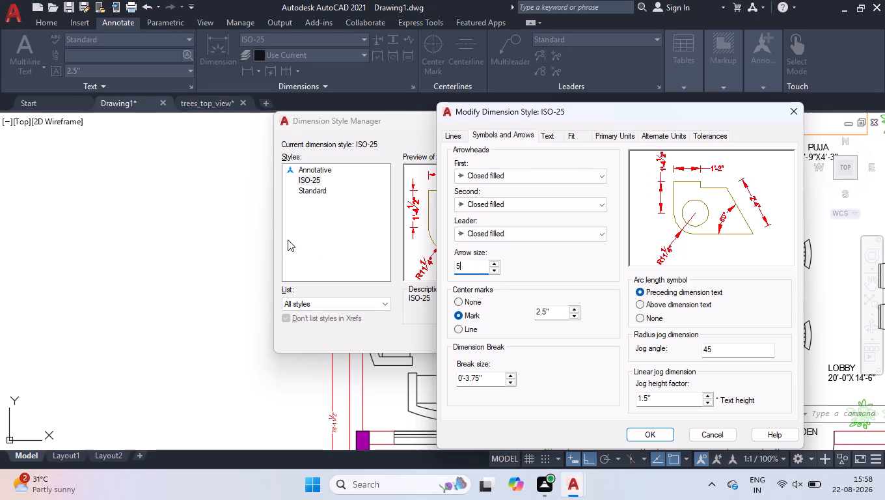
left_click(563, 137)
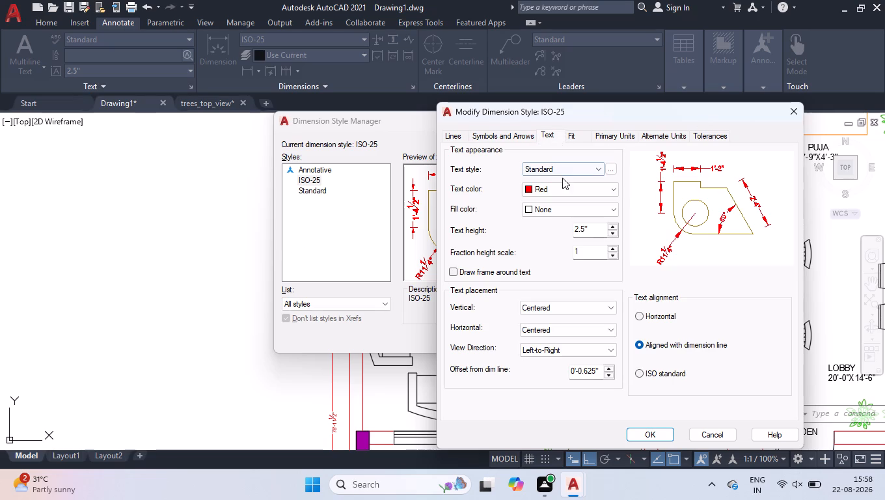
left_click_drag(597, 231, 368, 230)
key("6")
key("Return")
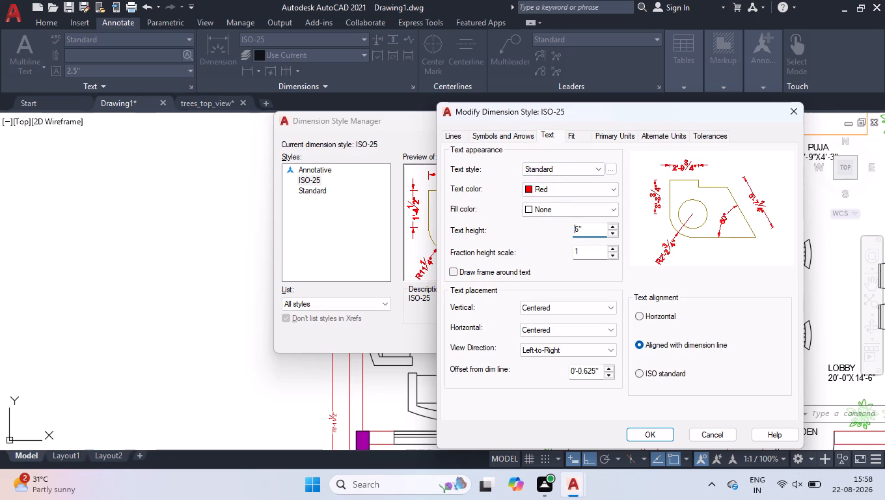
left_click(633, 435)
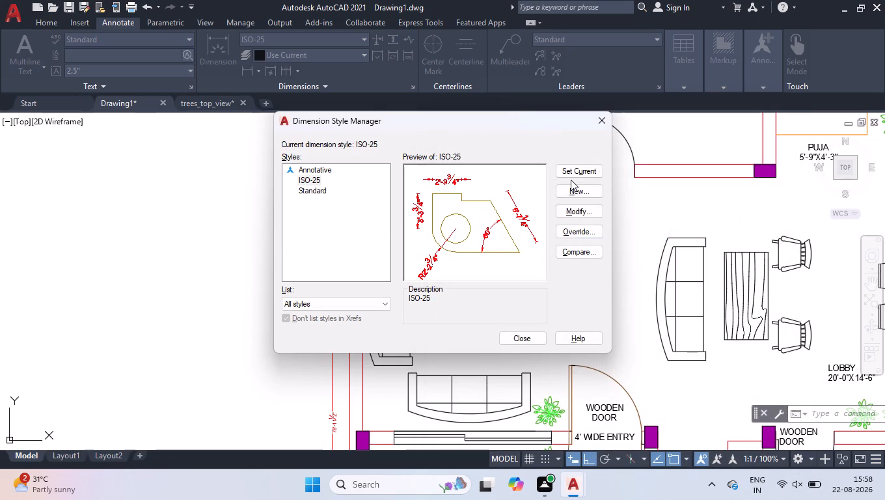
left_click(574, 174)
left_click(597, 124)
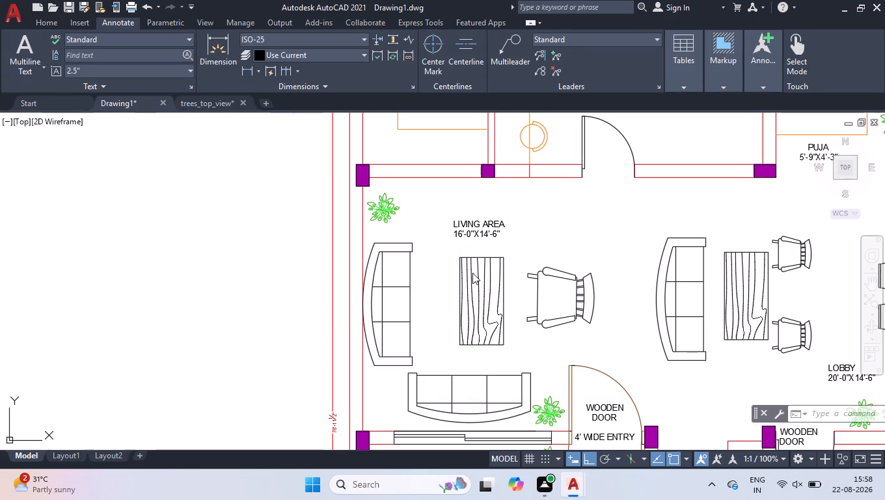
Add the multiline text "10' WIDE MAIN GATE" at 4" height above the wider gate opening, behind the lower car.
scroll(474, 262, "down", 3)
scroll(493, 266, "up", 1)
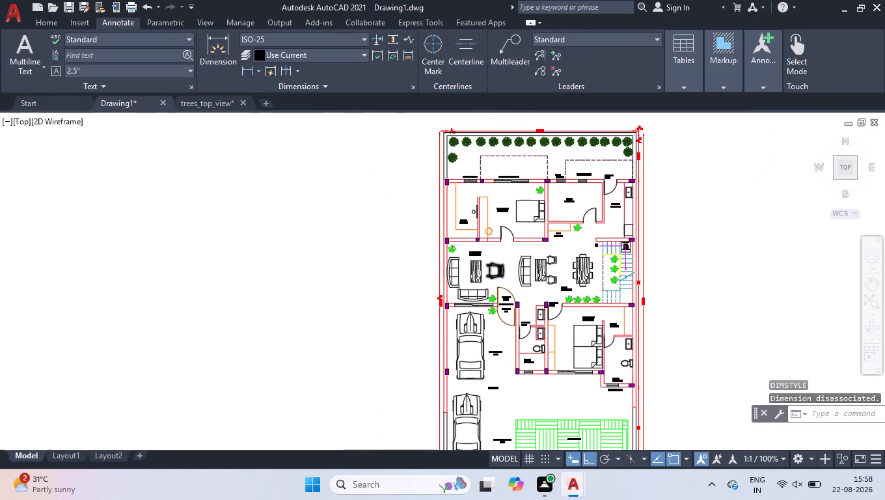
scroll(489, 264, "down", 1)
scroll(500, 218, "up", 3)
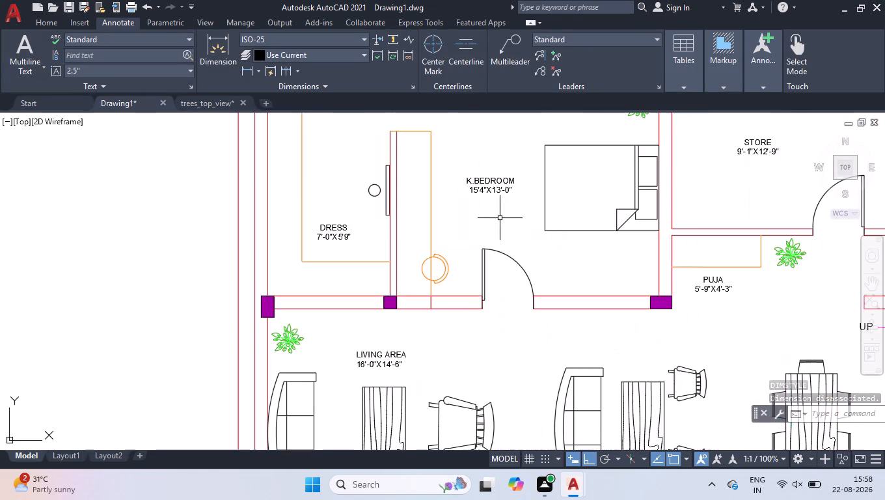
scroll(500, 218, "down", 3)
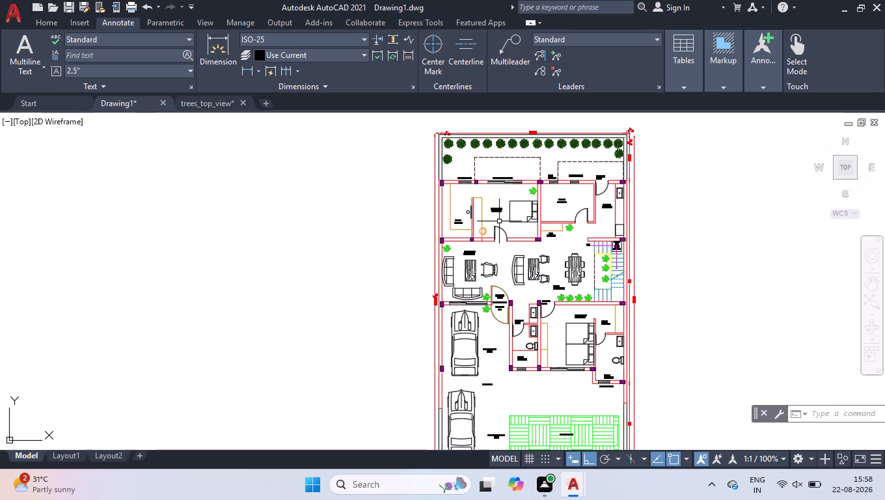
scroll(503, 202, "down", 2)
scroll(505, 316, "up", 2)
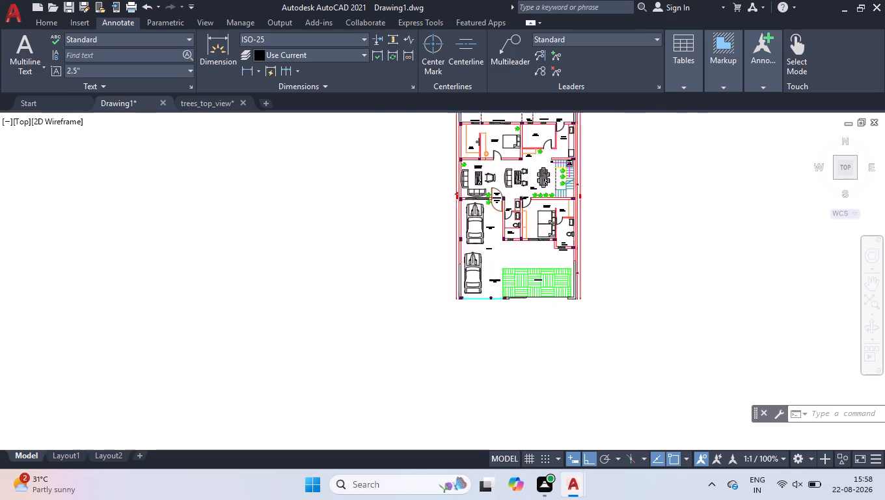
scroll(508, 315, "up", 1)
scroll(431, 245, "up", 2)
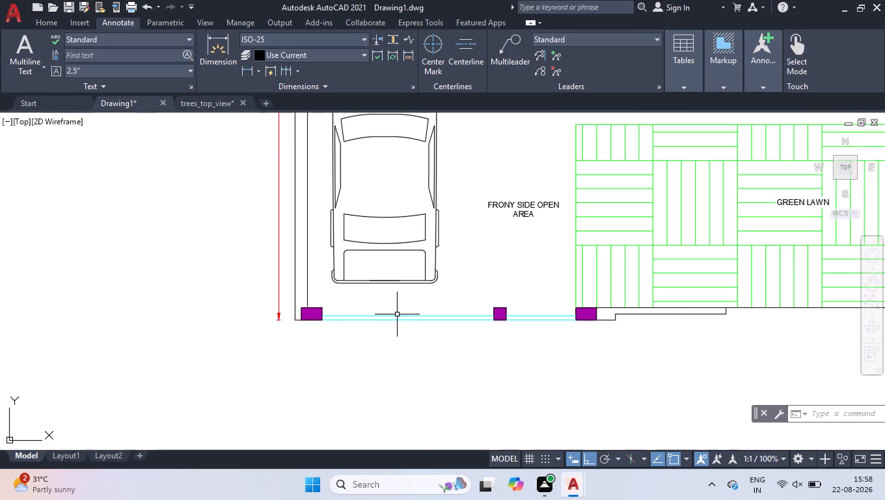
scroll(396, 316, "up", 2)
left_click(48, 18)
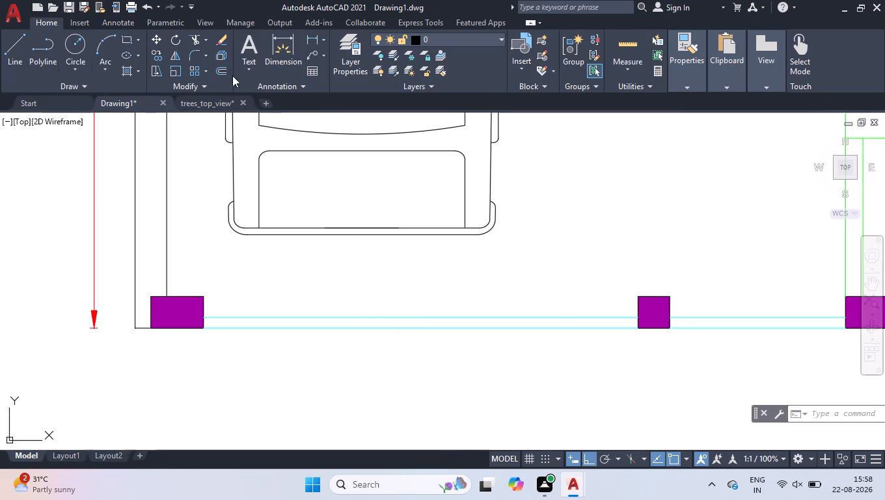
left_click(247, 49)
left_click(281, 270)
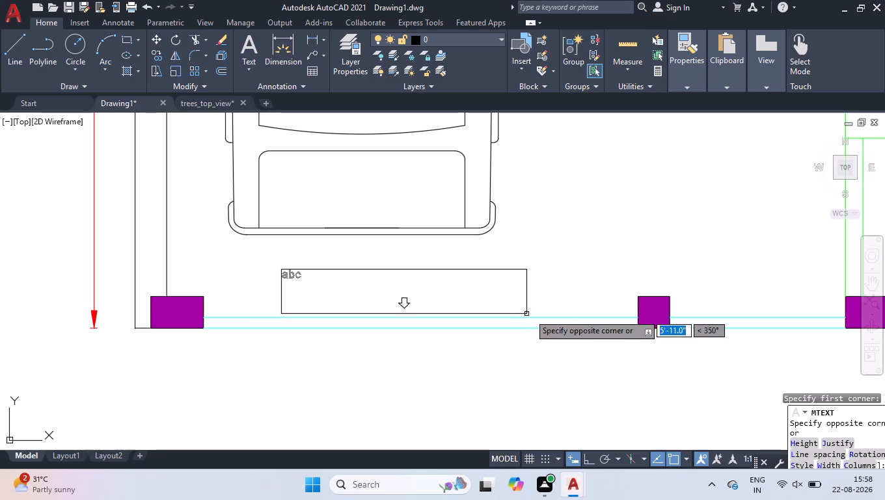
left_click(535, 315)
left_click_drag(98, 61, 52, 46)
key("4")
key("Return")
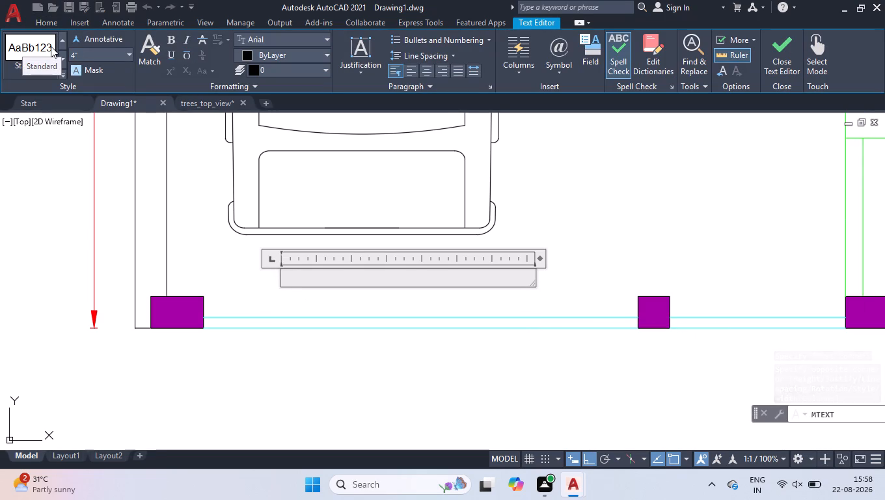
type("10'")
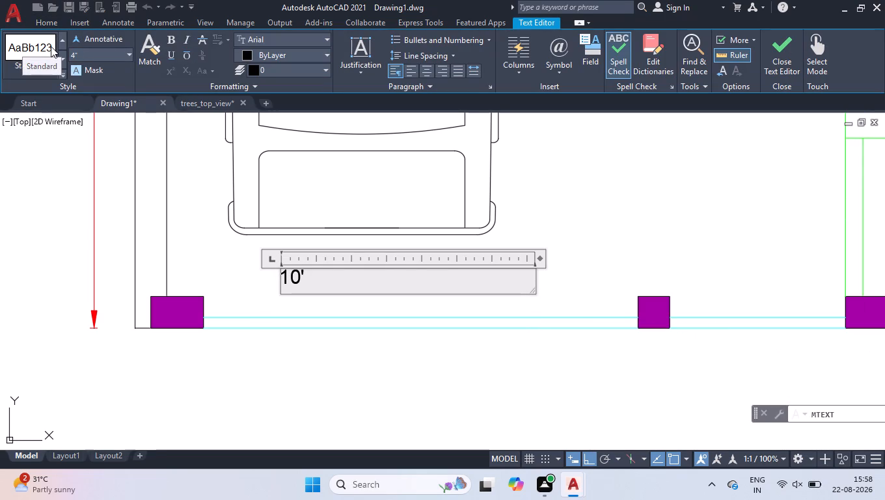
key("space")
type("WIDE")
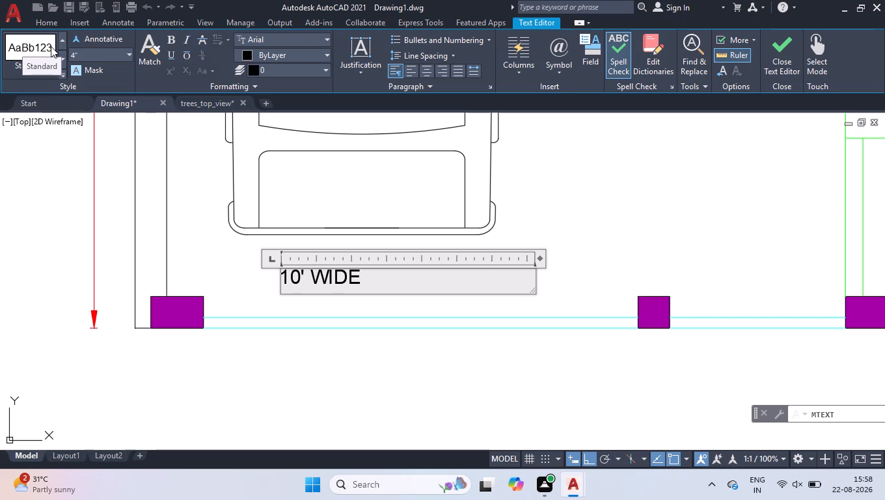
key("space")
type("MAIN GATE")
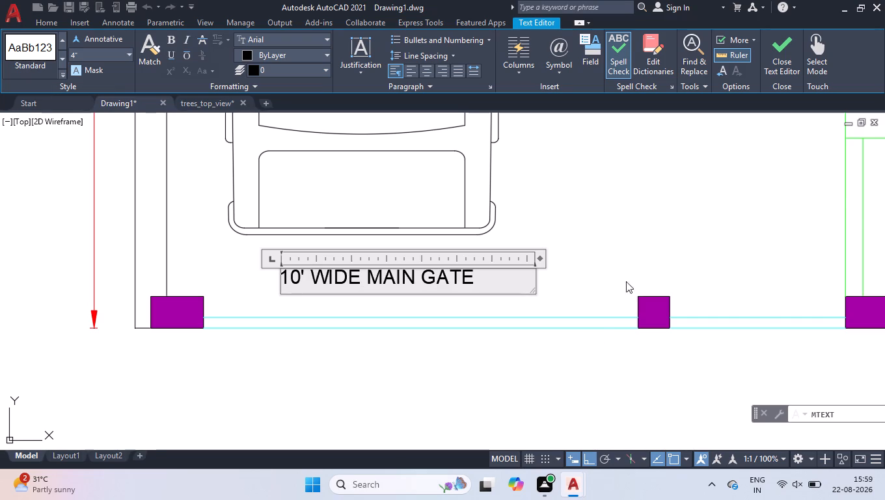
left_click(601, 207)
Move the main gate label straight down so it sits just above the cyan gate lines.
left_click(449, 277)
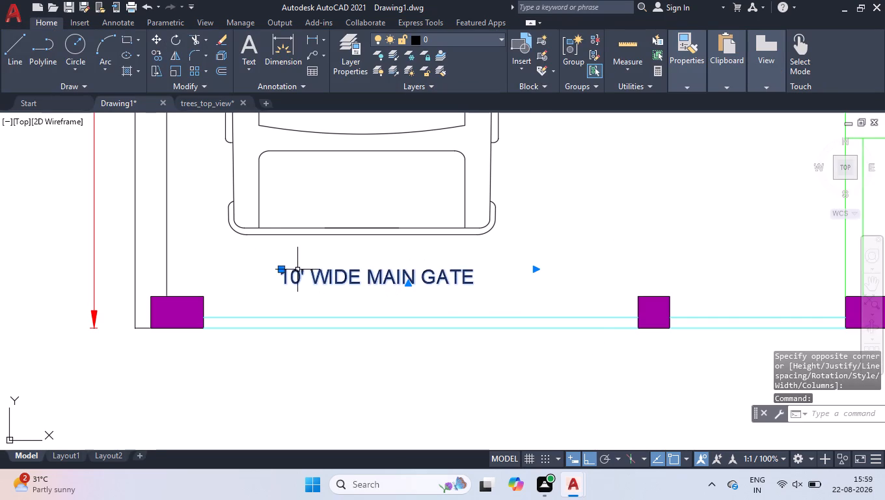
left_click(280, 270)
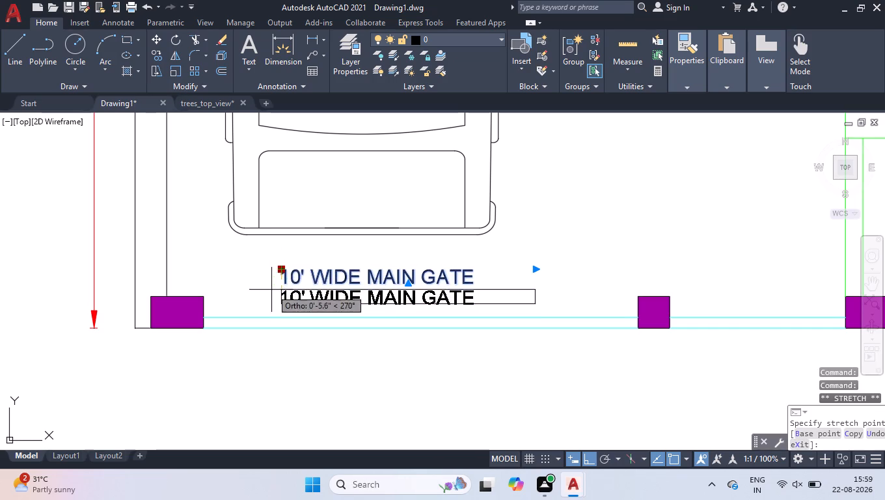
left_click(271, 295)
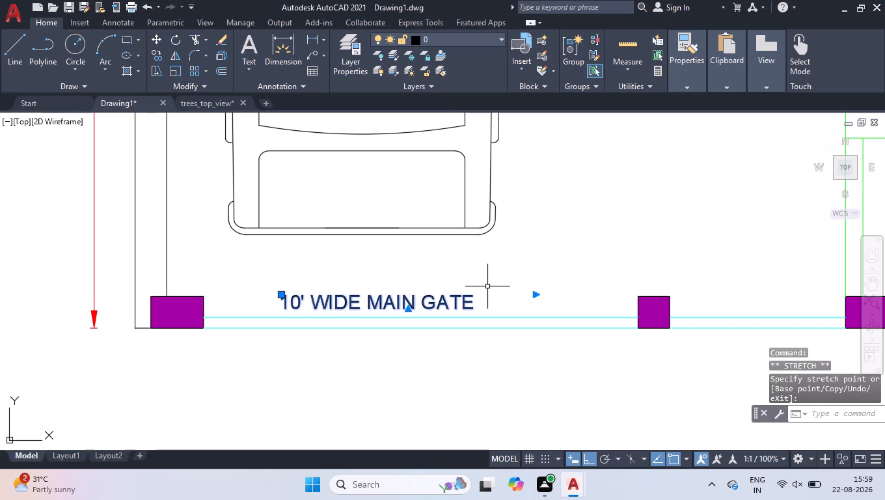
left_click(487, 281, "shift")
left_click(385, 303, "shift")
Add the multiline text "4' WIDE GATE" at 4" height above the narrower gate opening, between the two purple pillars.
scroll(389, 300, "down", 2)
scroll(604, 292, "up", 3)
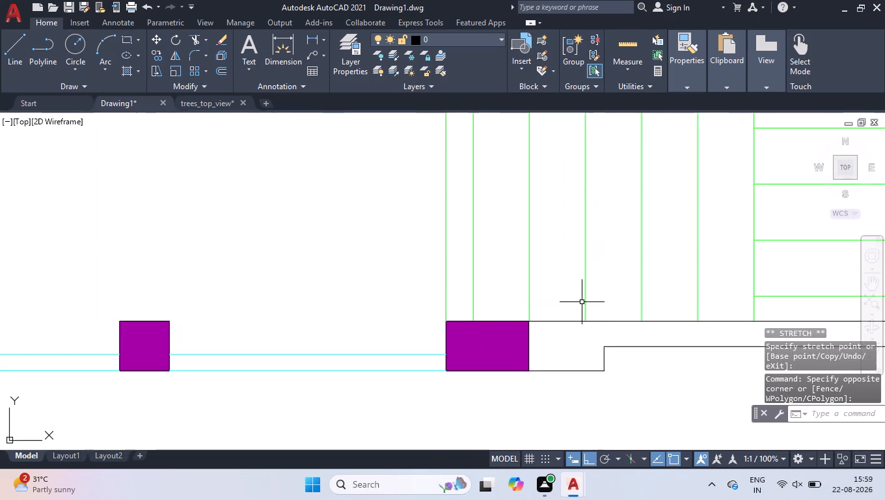
left_click(256, 46)
left_click(190, 292)
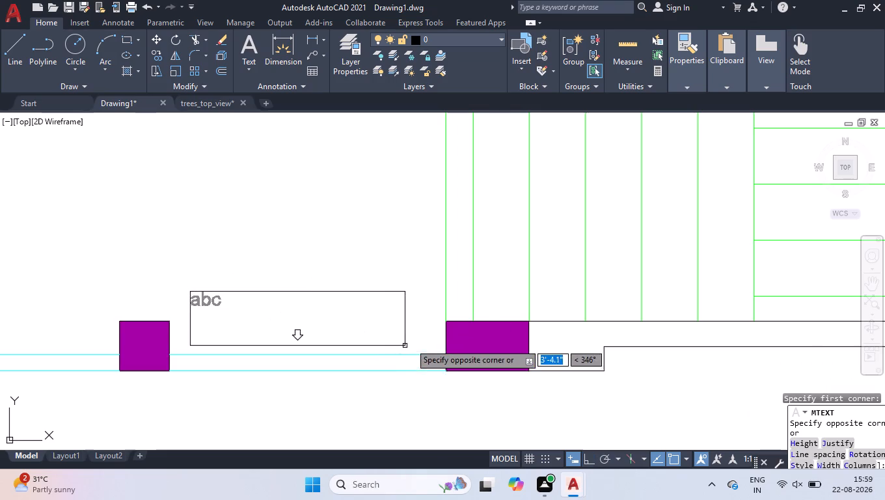
left_click(415, 342)
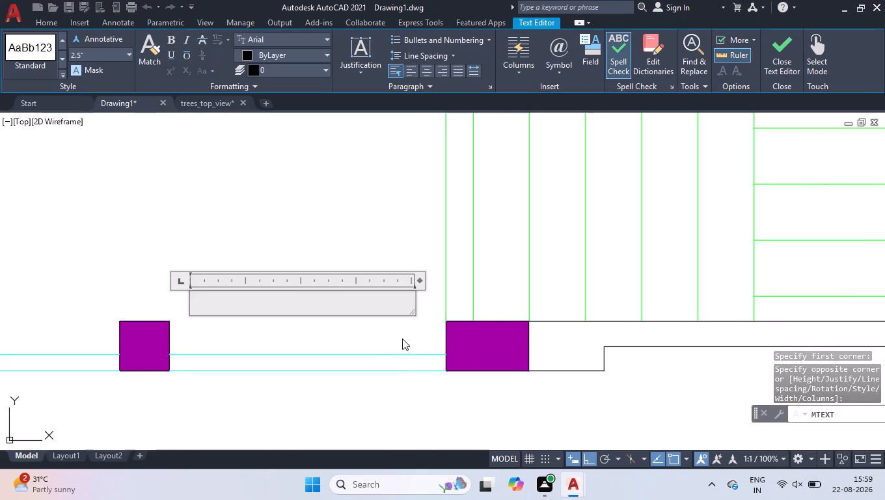
type("4' WIDE GATE")
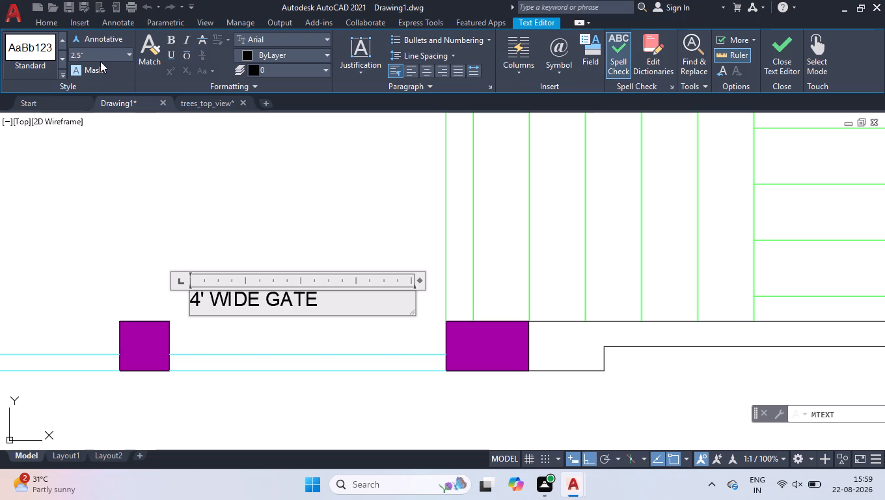
left_click_drag(98, 57, 37, 55)
key("4")
left_click_drag(326, 305, 140, 287)
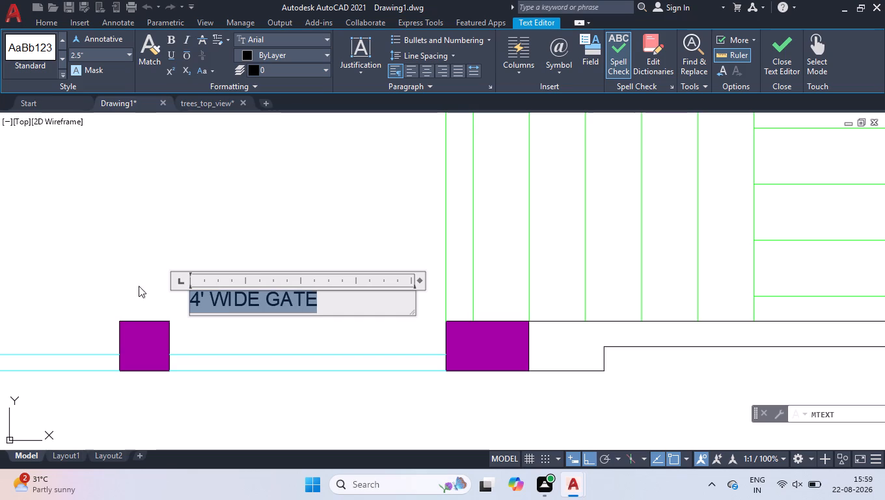
left_click(99, 48)
key("4")
key("Return")
left_click(295, 194)
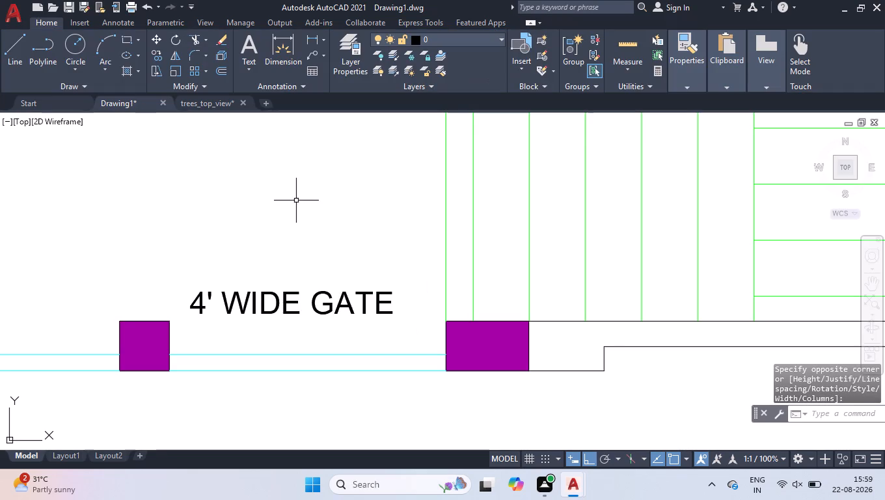
Draw a short horizontal line outward from each lower outer corner of the boundary, one to the left and one to the right.
scroll(400, 234, "down", 4)
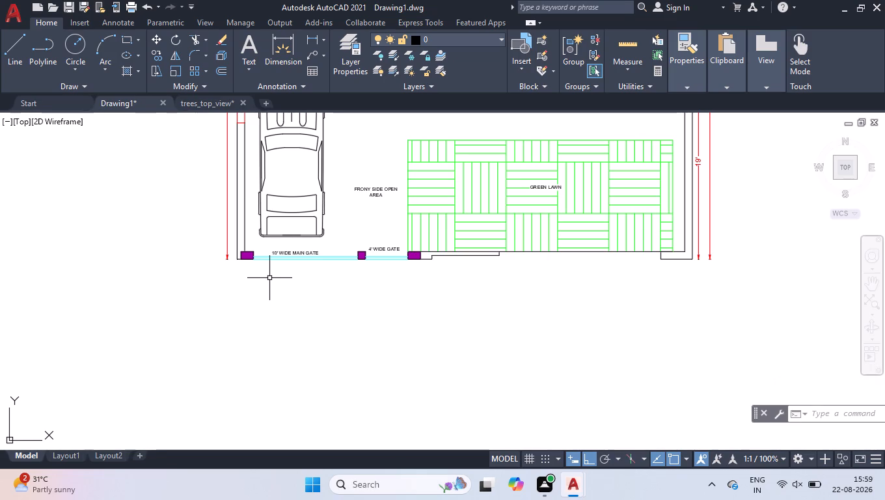
key("l")
key("Return")
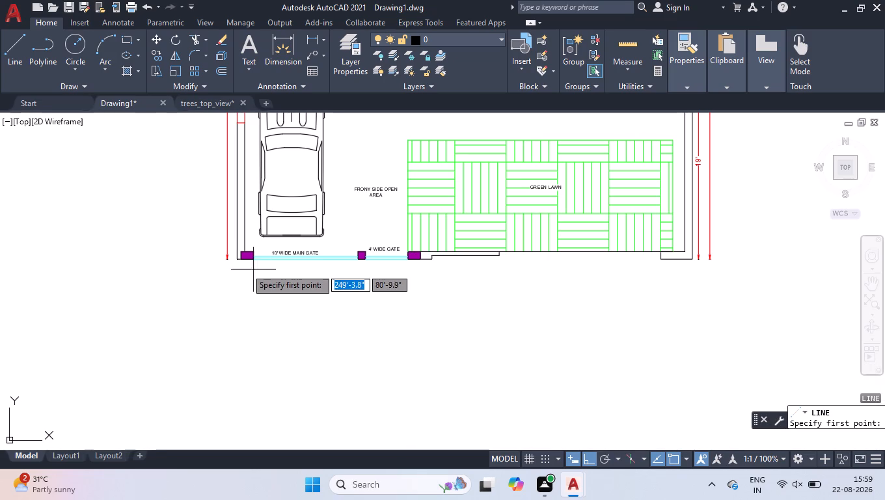
left_click(238, 261)
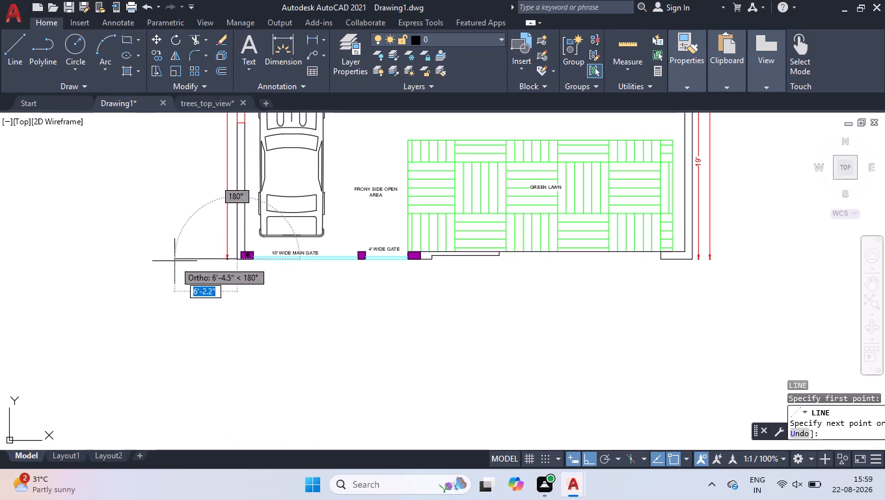
left_click(185, 263)
key("space")
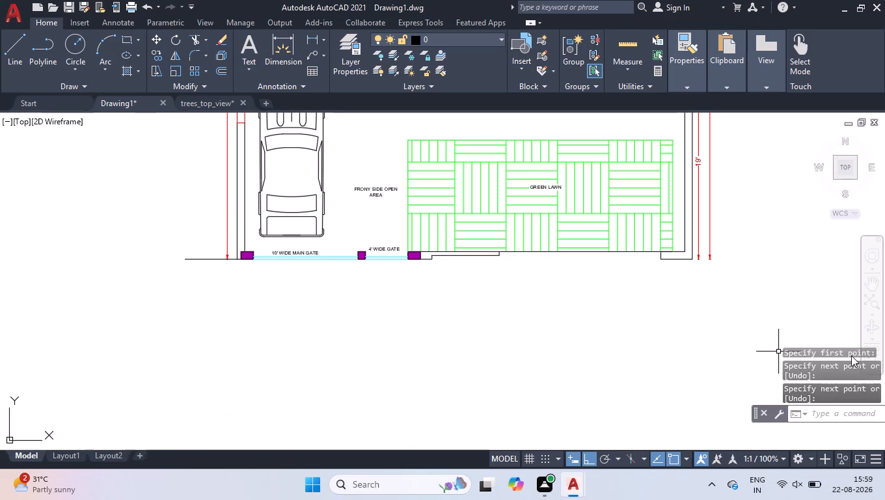
key("space")
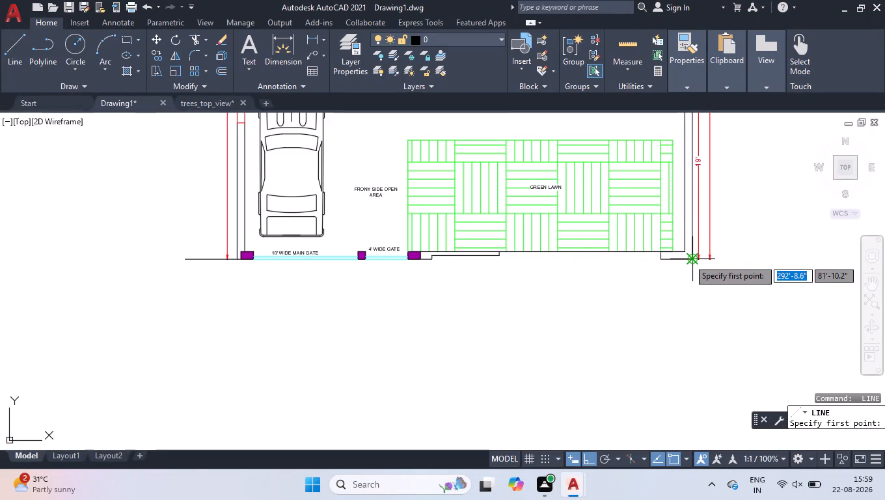
left_click(688, 259)
left_click(742, 257)
key("space")
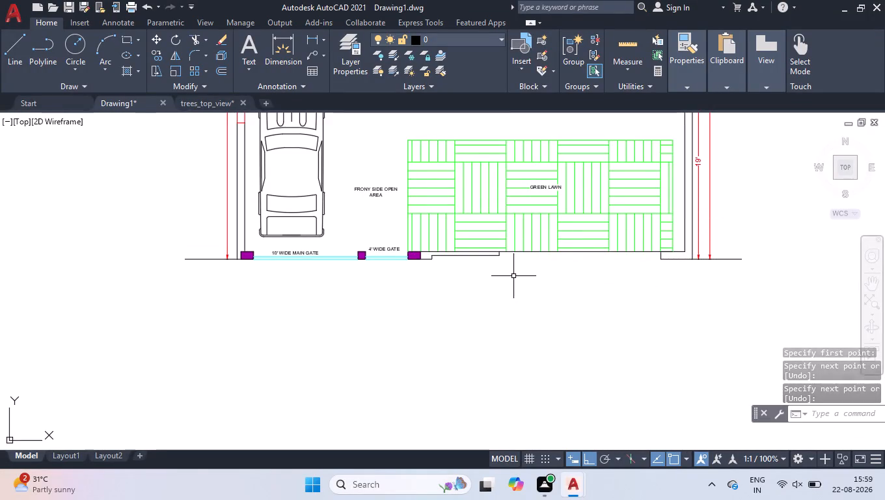
Offset the left corner's short outward line downward by 1' and by 4', and the right corner's line downward by 4'.
type("OFF")
key("Return")
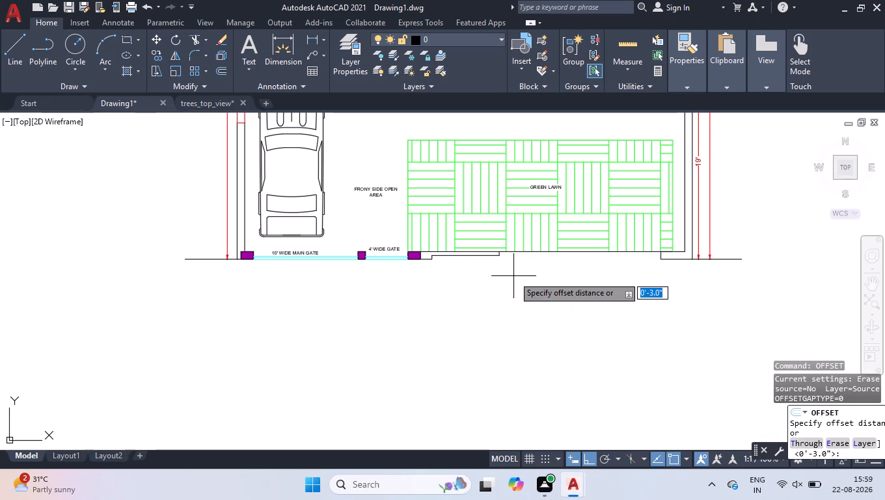
type("1'")
key("Return")
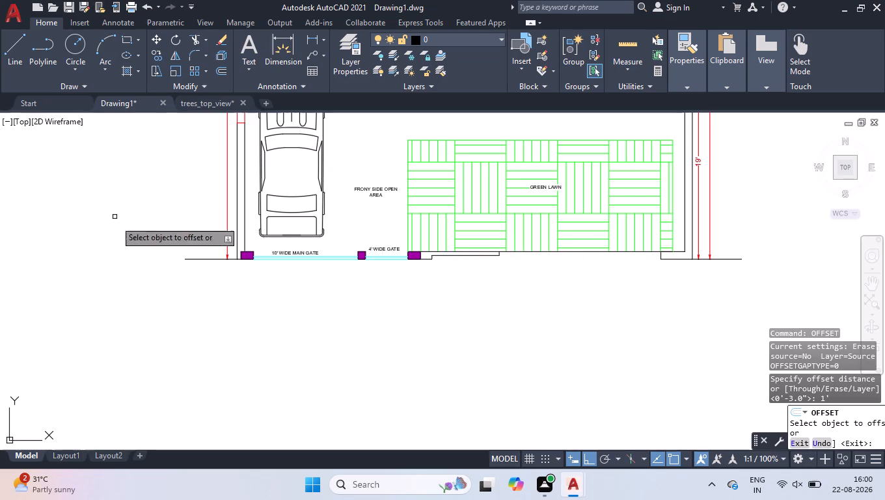
left_click(198, 259)
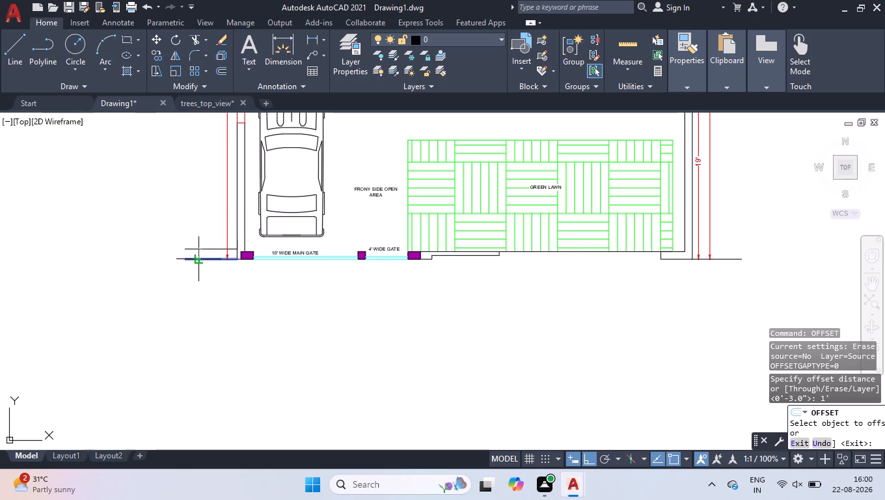
left_click(208, 346)
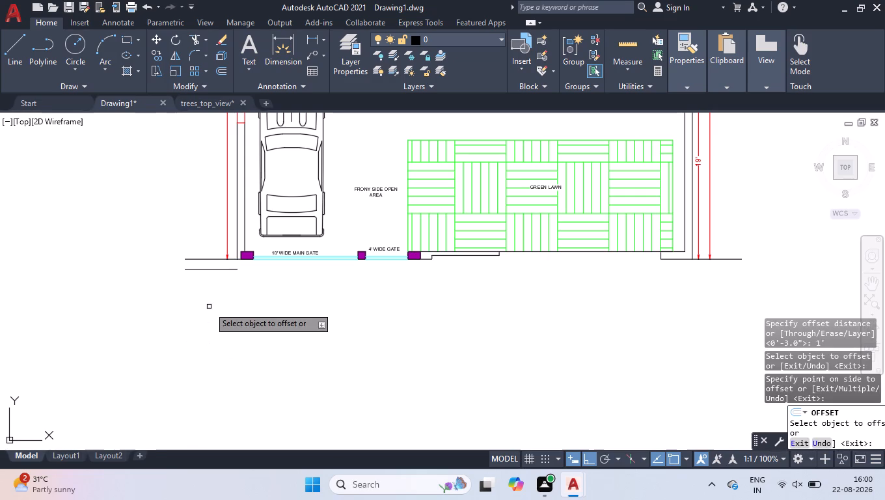
left_click(207, 259)
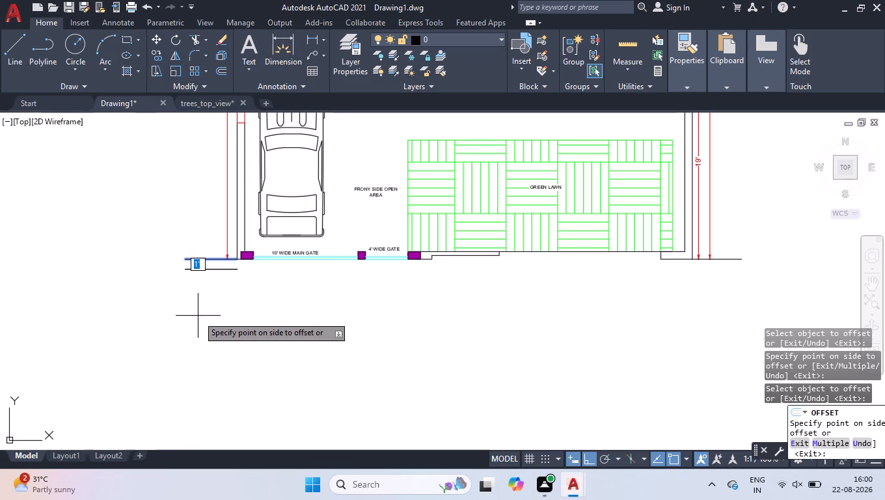
key("4")
key("apostrophe")
key("Return")
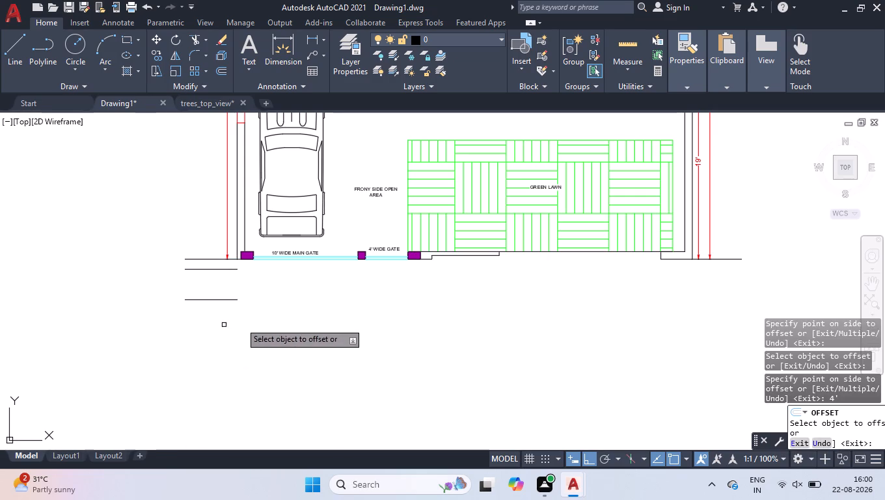
left_click(733, 260)
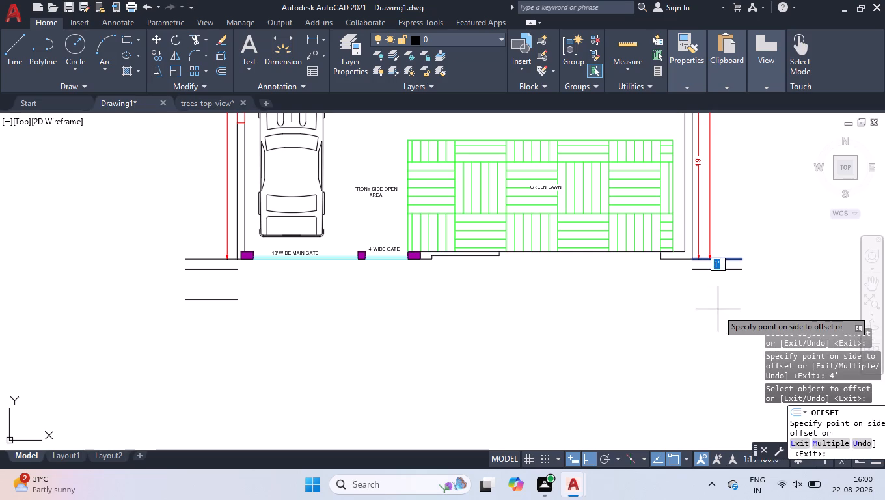
type("4'")
key("Return")
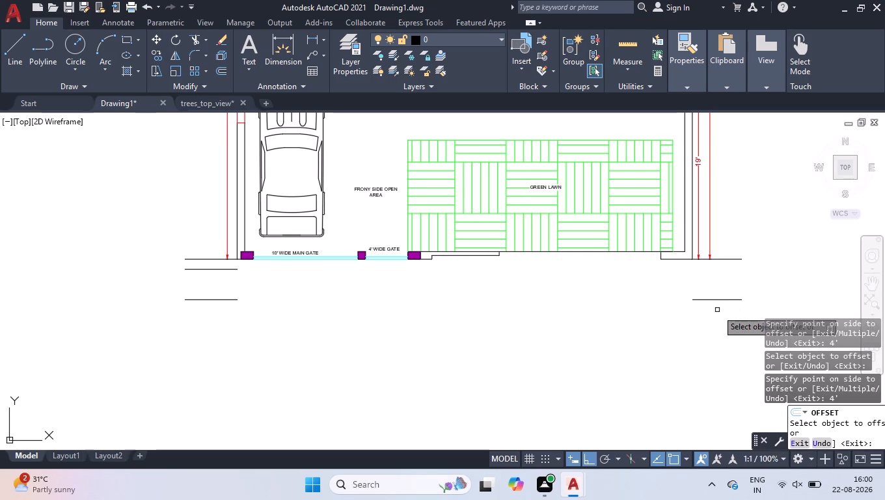
key("Return")
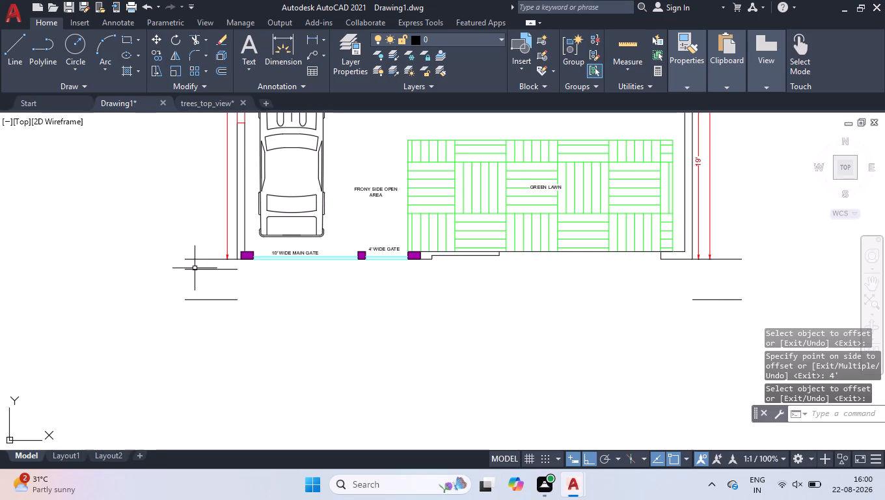
Erase the 1' offset copy below the left corner's short line.
left_click(195, 270)
key("BackSpace")
key("Delete")
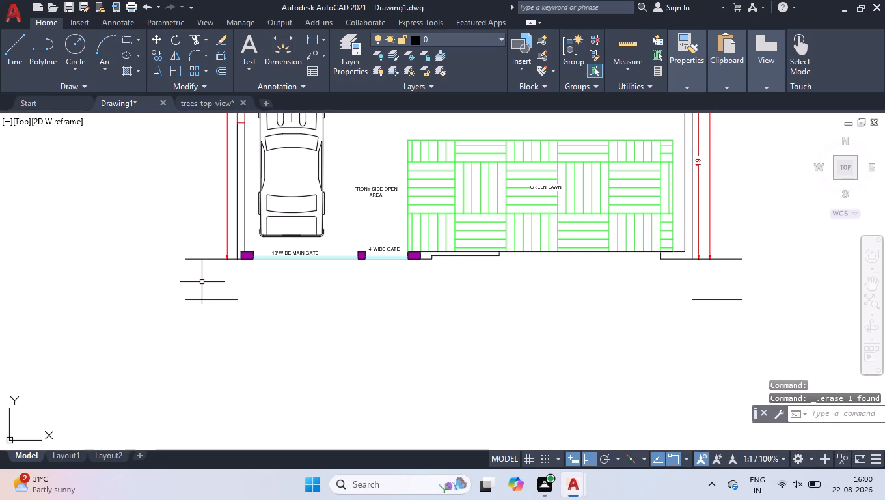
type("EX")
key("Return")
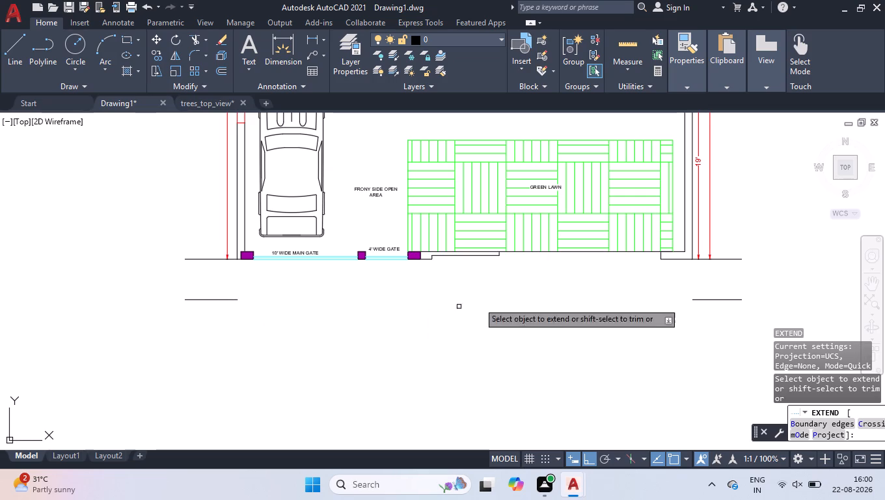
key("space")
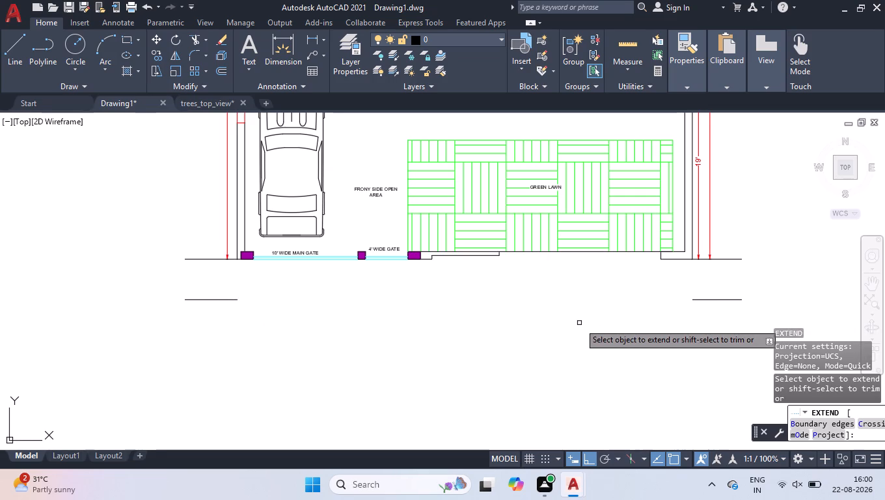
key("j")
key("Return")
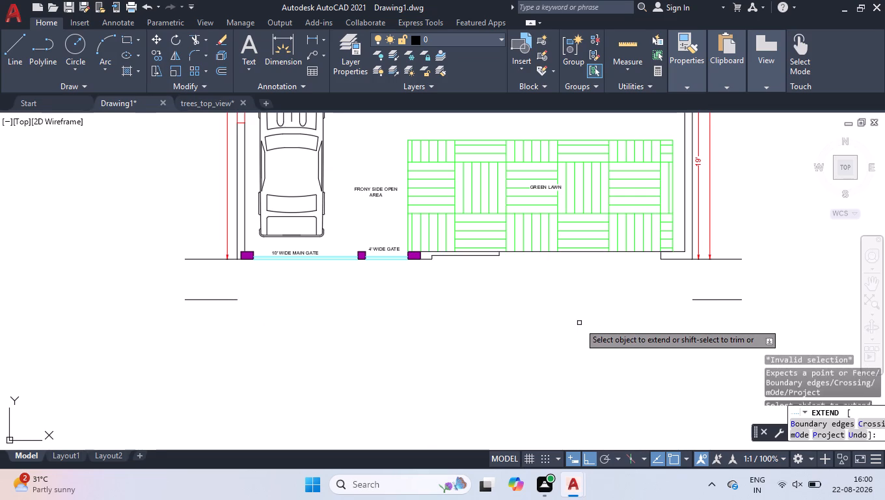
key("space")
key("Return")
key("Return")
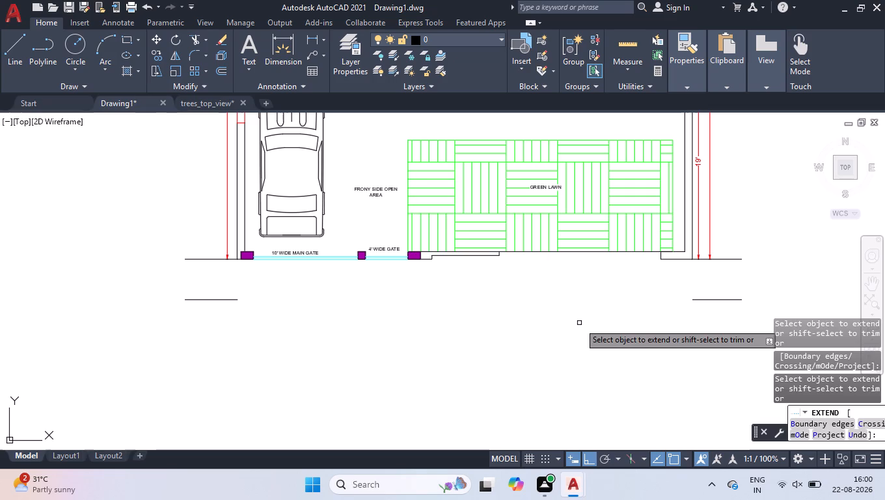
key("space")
Join the two 4' offset lines into one continuous horizontal line across the front of the plot.
key("j")
key("Return")
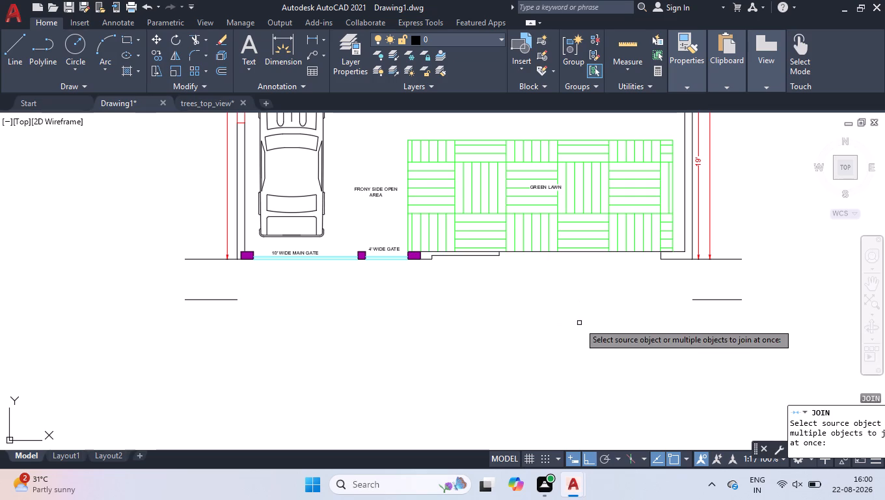
left_click(726, 298)
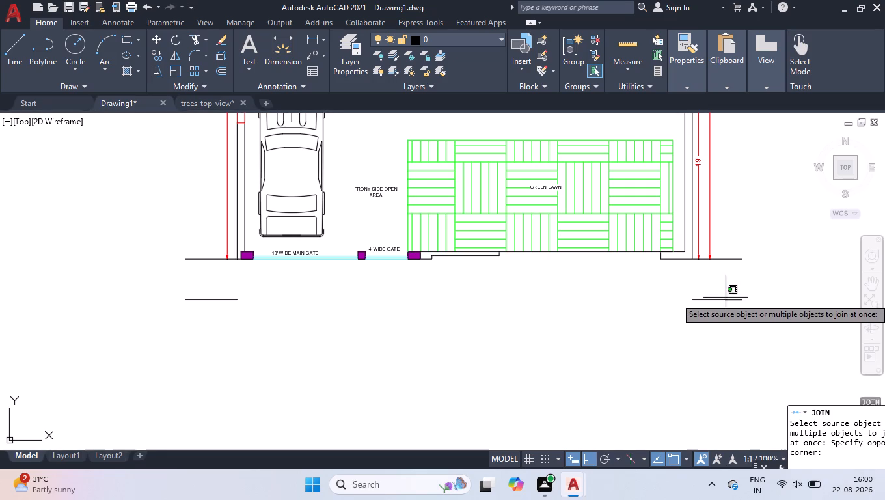
left_click(167, 337)
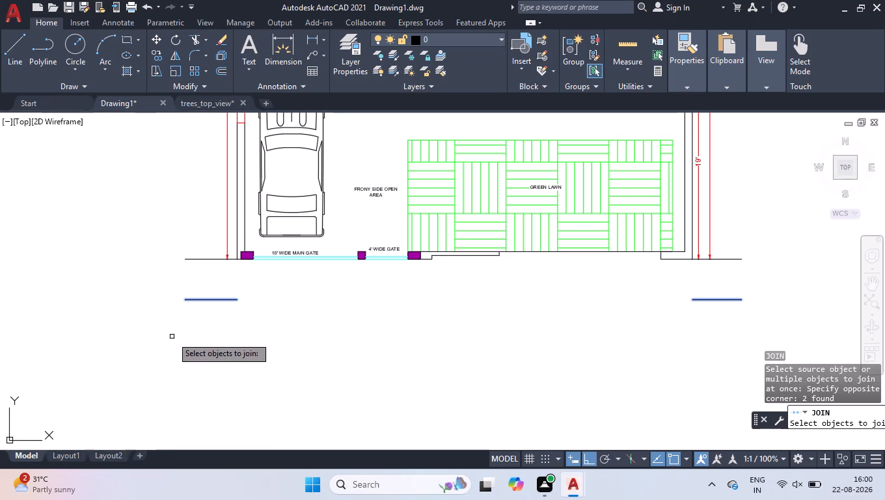
key("Return")
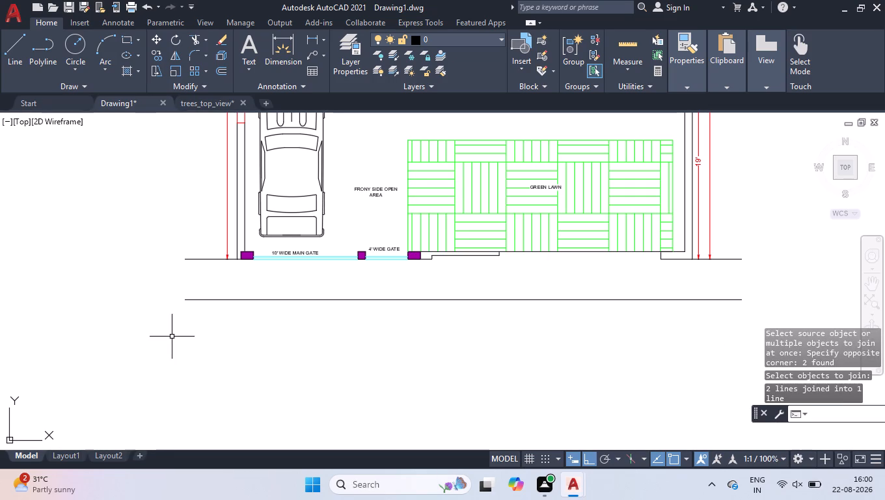
Move the joined front line straight down by about 2.5', farther from the front boundary.
left_click(700, 300)
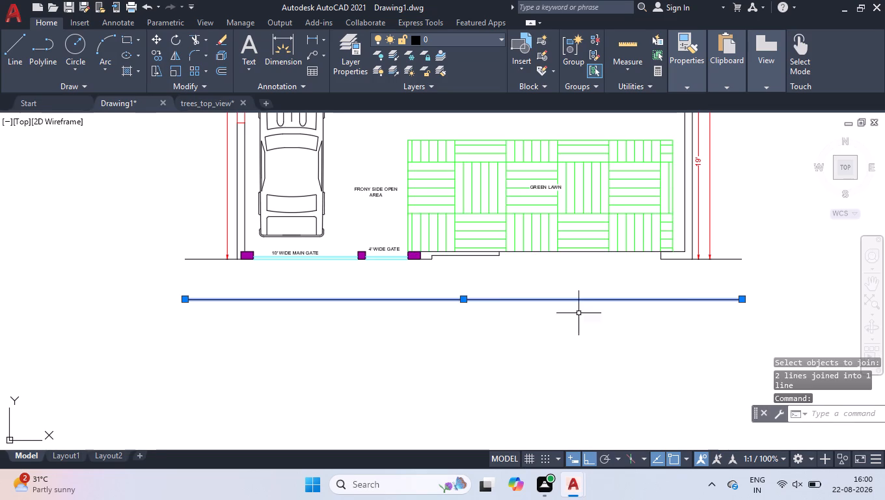
left_click(464, 298)
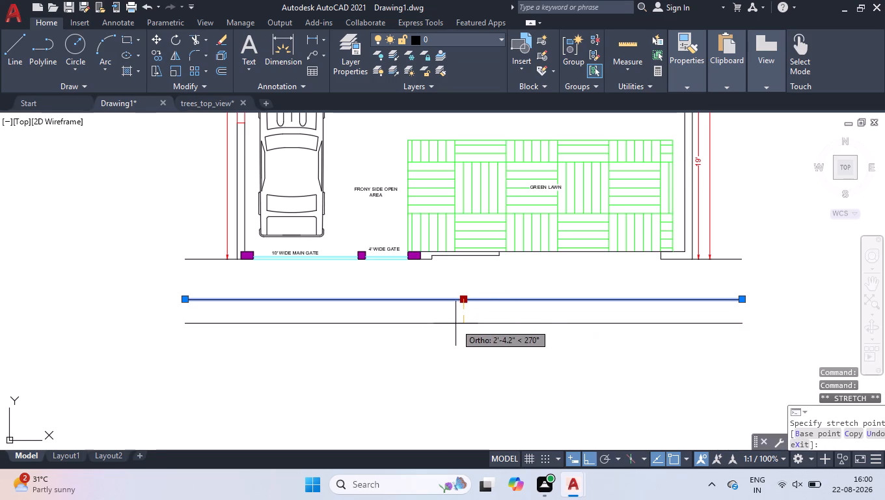
left_click(454, 327)
left_click_drag(565, 296, 546, 310, "shift")
left_click(474, 350, "shift")
scroll(491, 354, "down", 1)
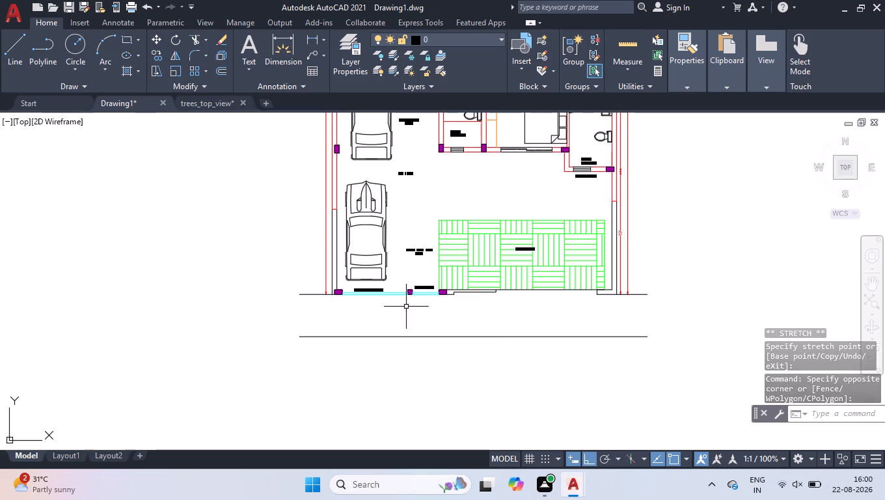
Add the widely letter-spaced multiline text "R O A D" at 7" height between the front boundary and the road line.
scroll(306, 327, "up", 2)
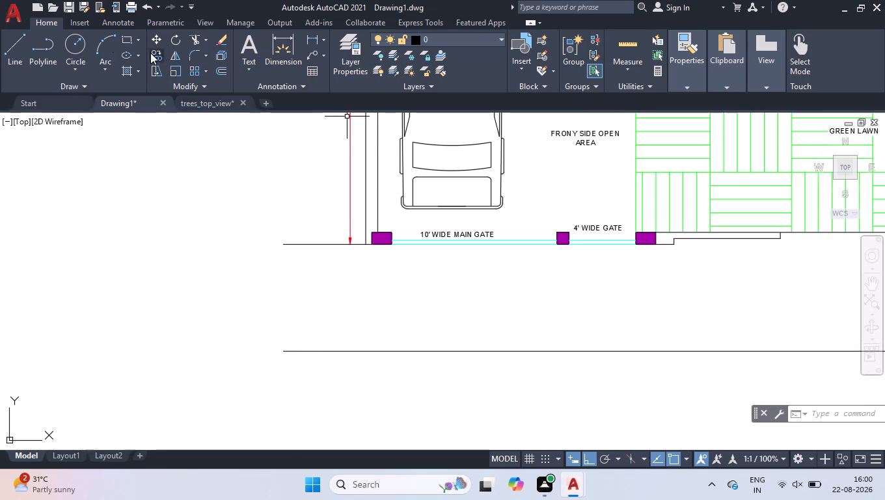
left_click(243, 49)
left_click(438, 269)
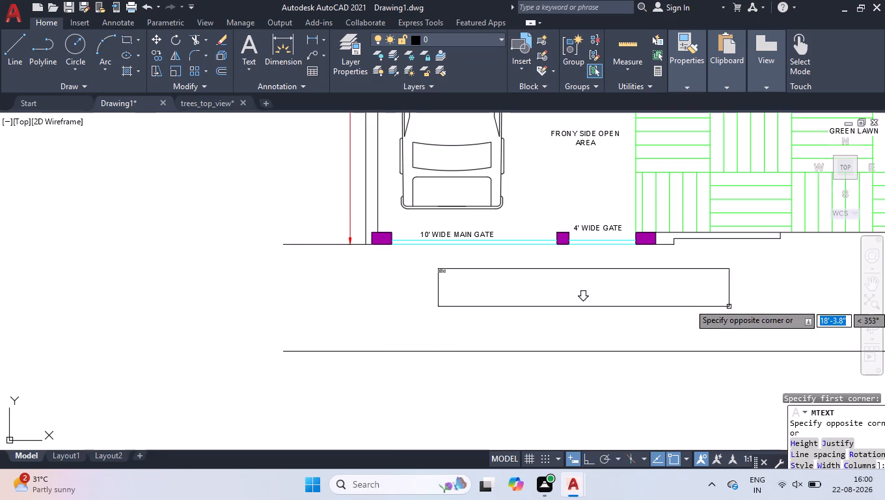
left_click(836, 286)
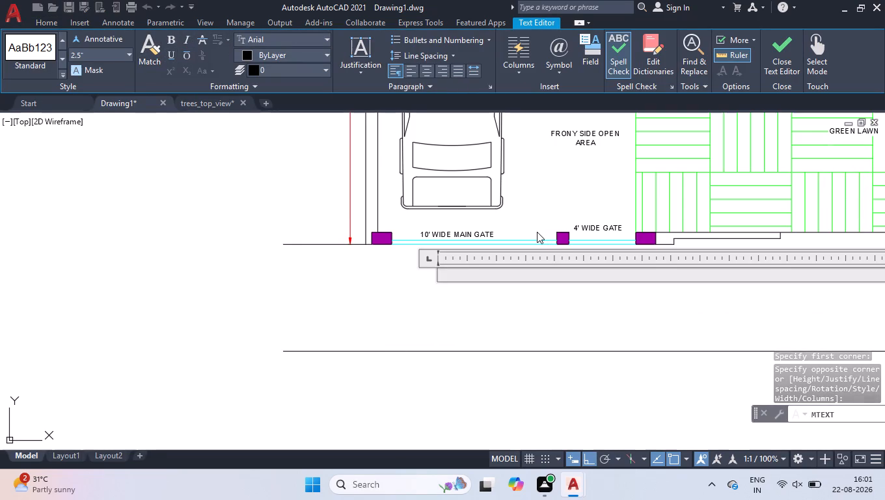
left_click(104, 56)
key("7")
key("Return")
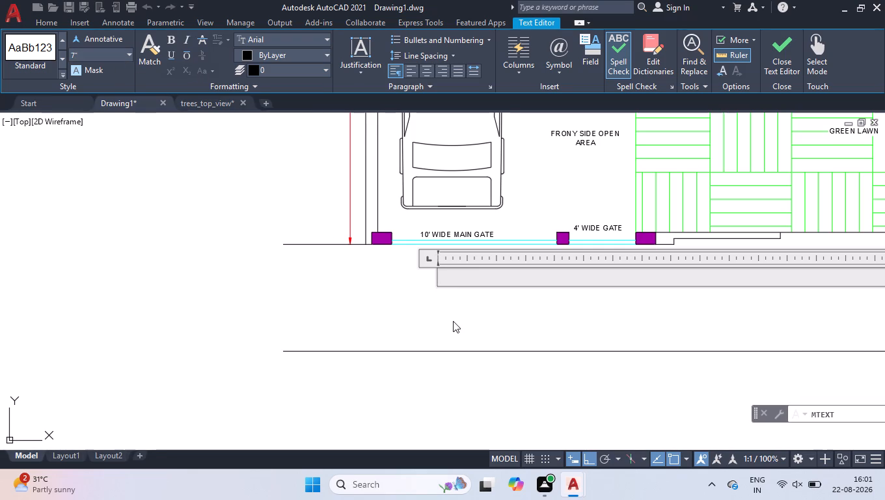
key("r")
key("space")
key("space")
key("space")
key("space")
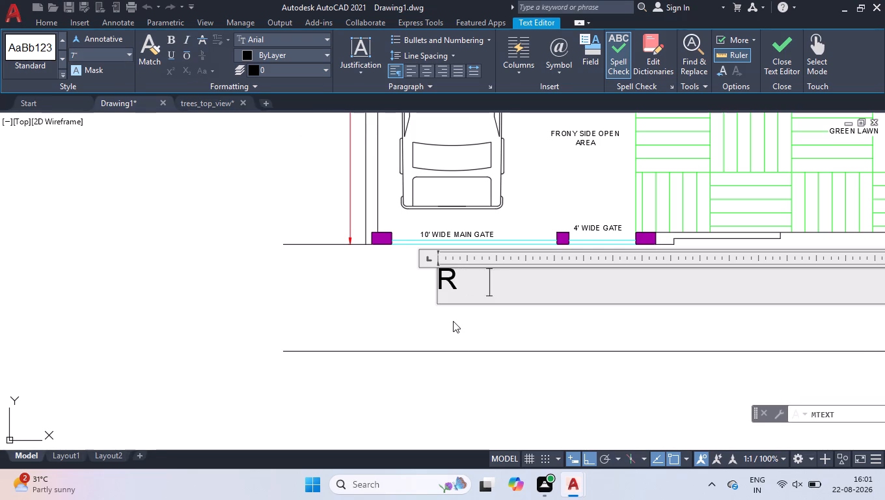
key("space")
type("O")
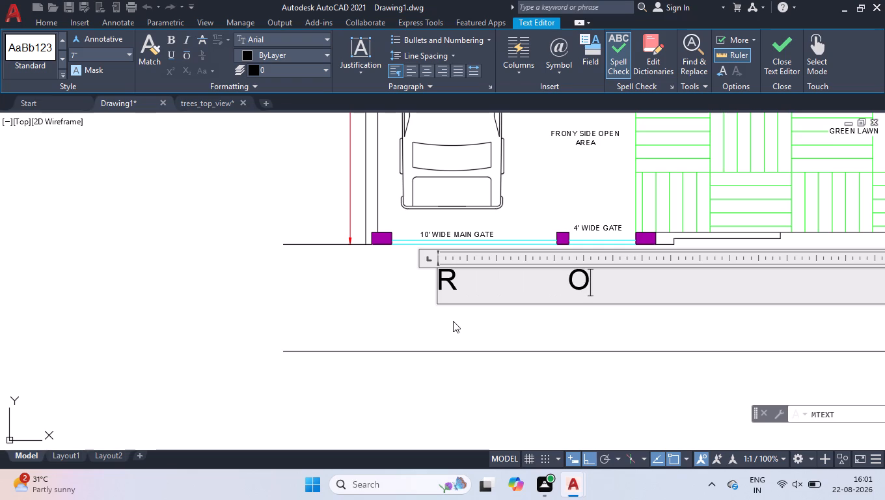
key("space")
type("A")
key("space")
scroll(347, 372, "down", 1)
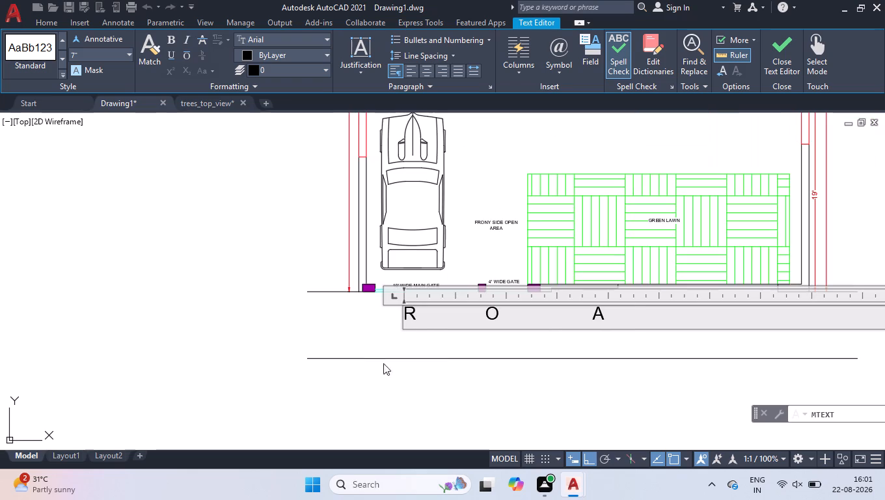
scroll(517, 365, "down", 2)
scroll(618, 349, "up", 1)
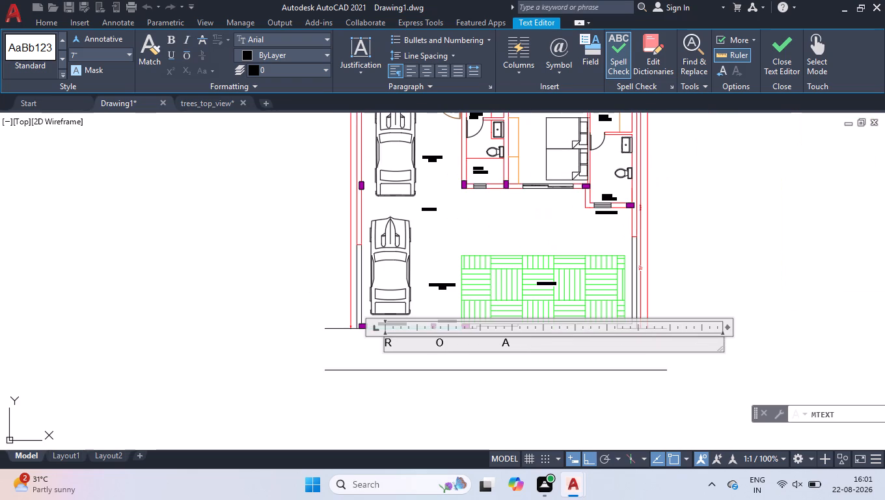
key("space")
key("space")
key("space")
key("space")
key("space")
key("space")
key("space")
key("space")
key("space")
key("space")
key("space")
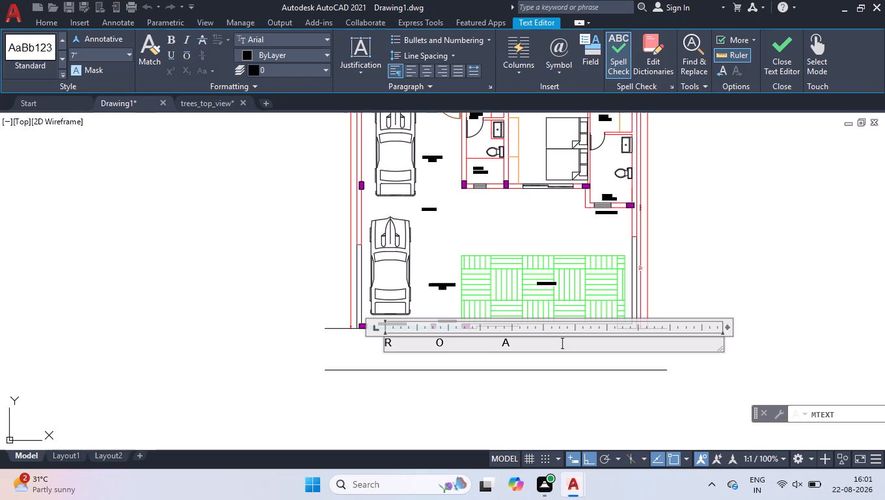
key("d")
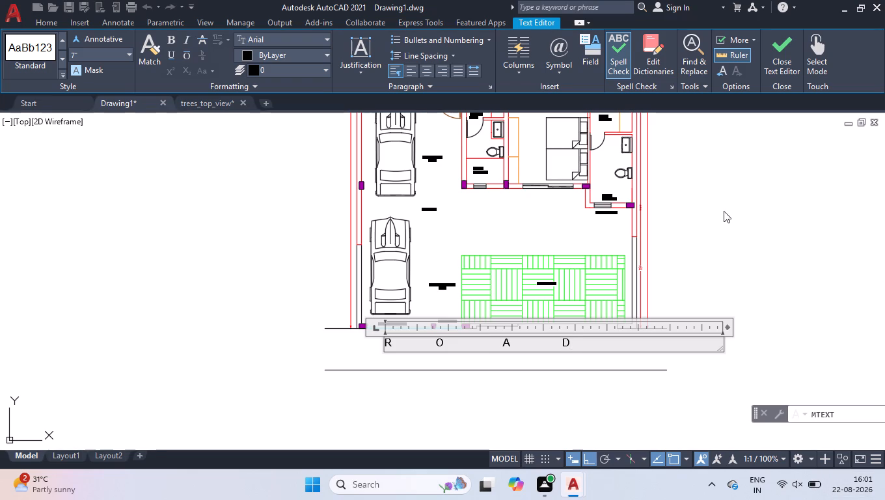
left_click(724, 211)
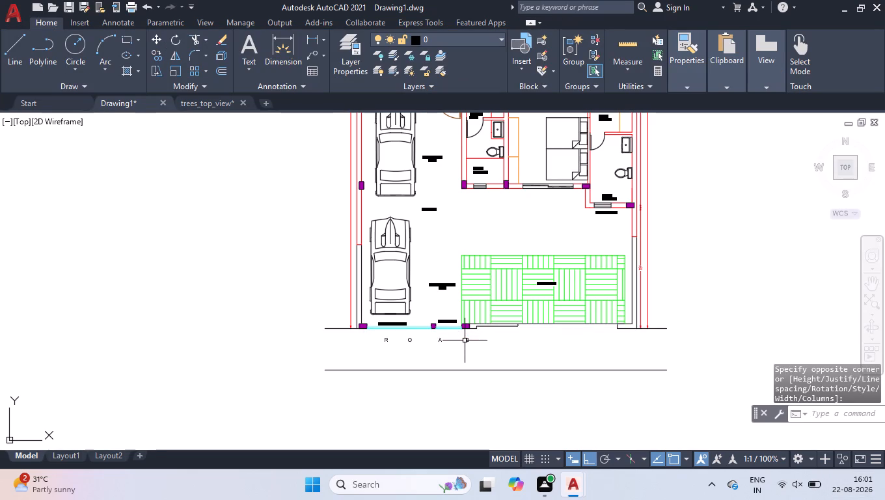
Enlarge the R O A D text, trying a text height of 9" and settling on 1'.
left_click(465, 340)
key("ctrl+1")
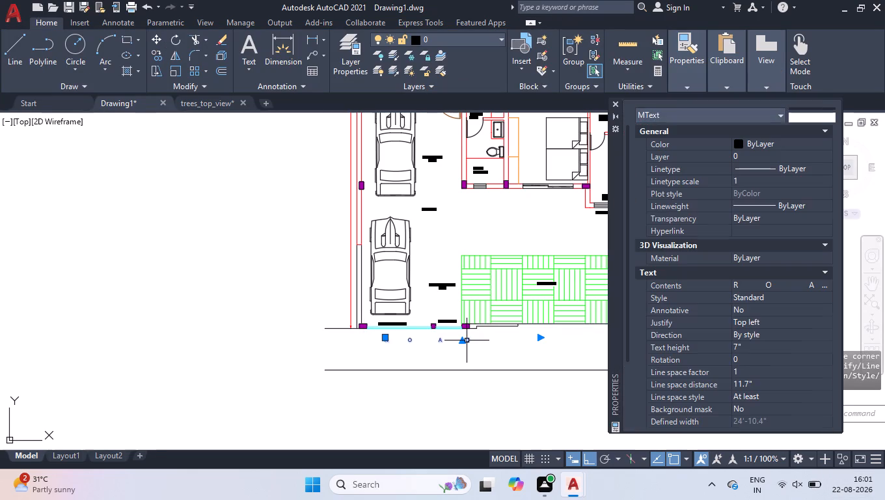
left_click(759, 352)
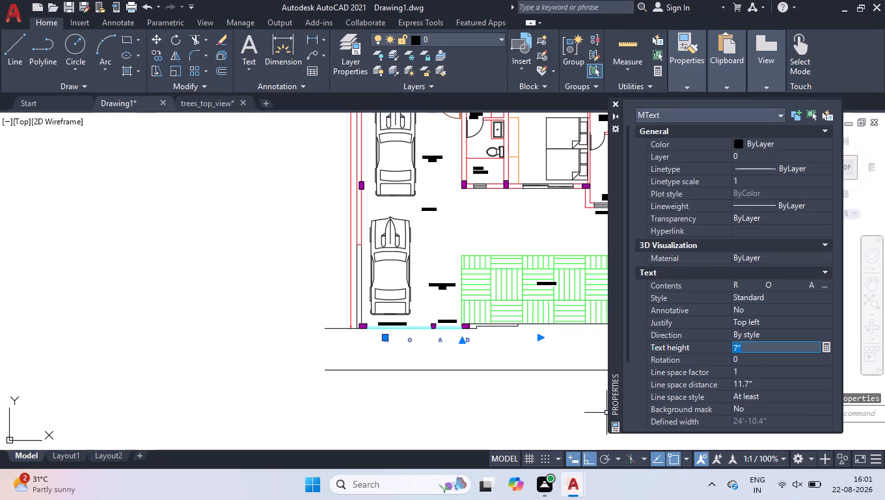
key("9")
key("Return")
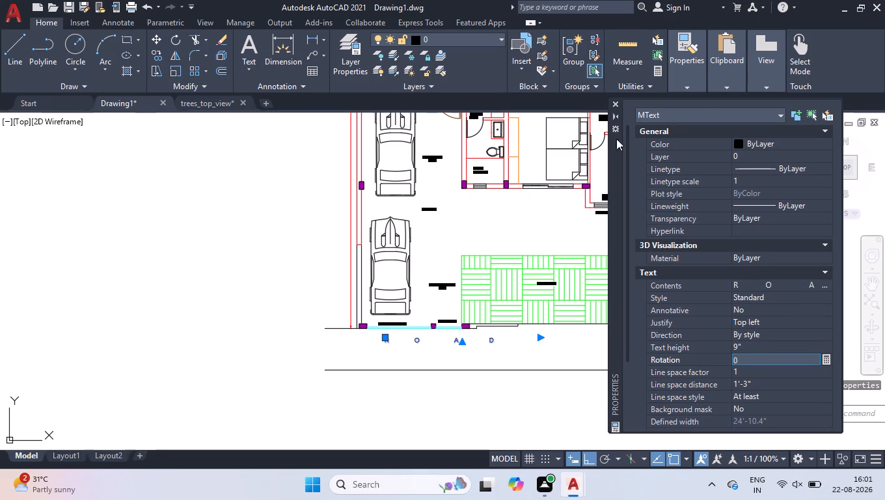
left_click(777, 347)
type("1'")
key("Return")
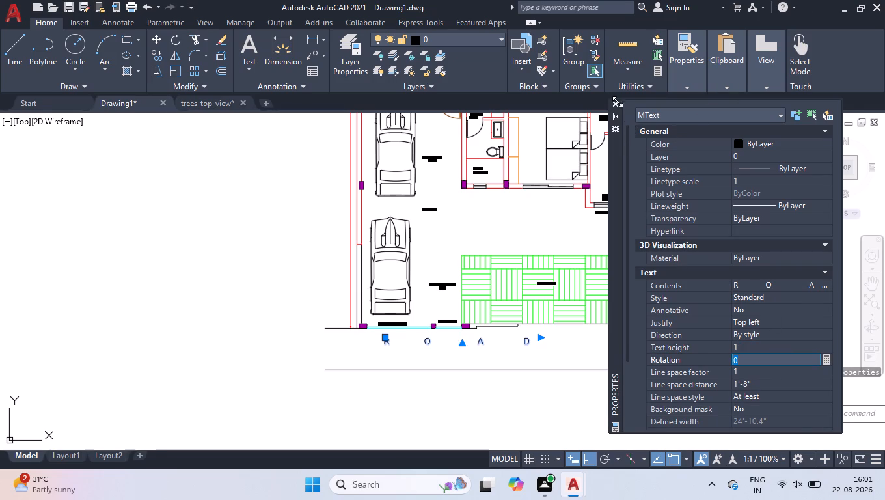
left_click(618, 105)
left_click(557, 333, "shift")
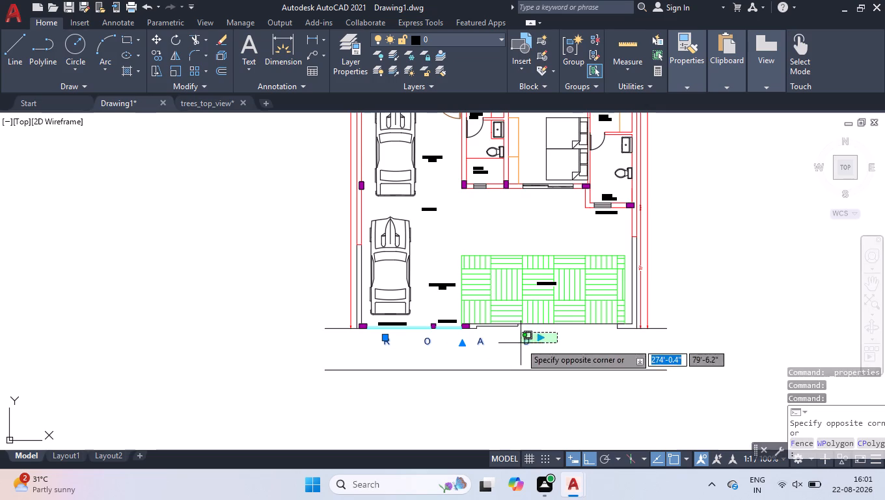
left_click(521, 343)
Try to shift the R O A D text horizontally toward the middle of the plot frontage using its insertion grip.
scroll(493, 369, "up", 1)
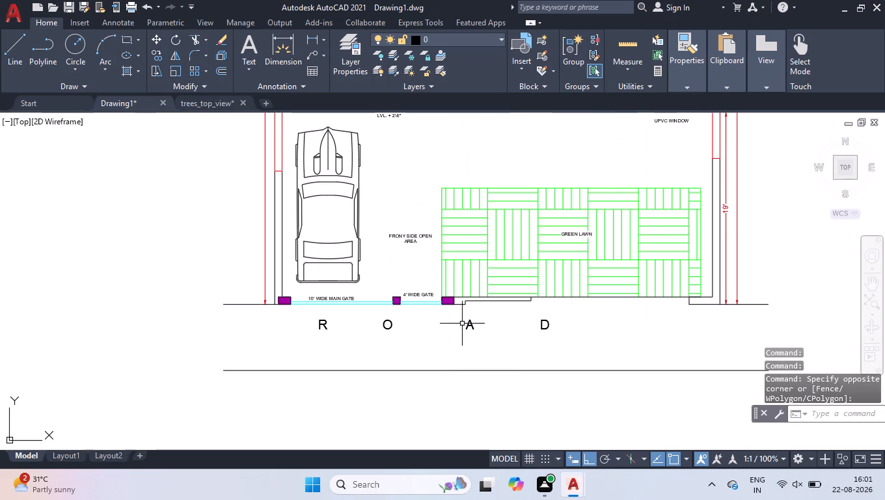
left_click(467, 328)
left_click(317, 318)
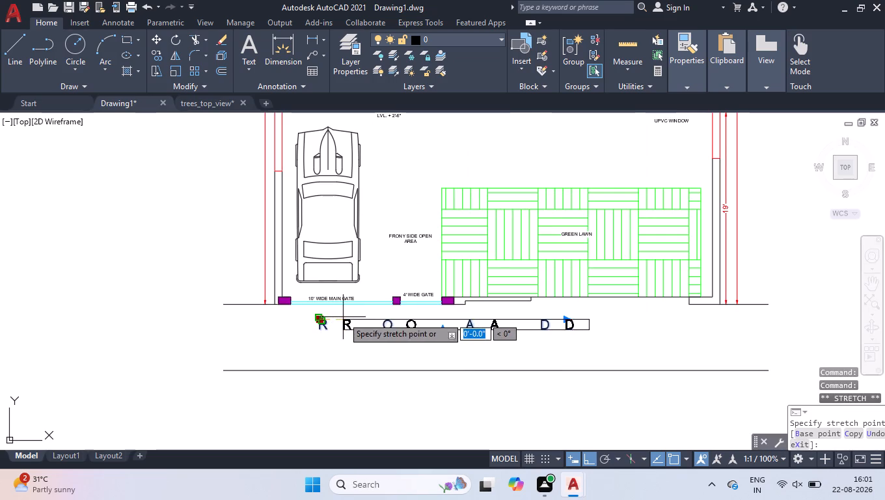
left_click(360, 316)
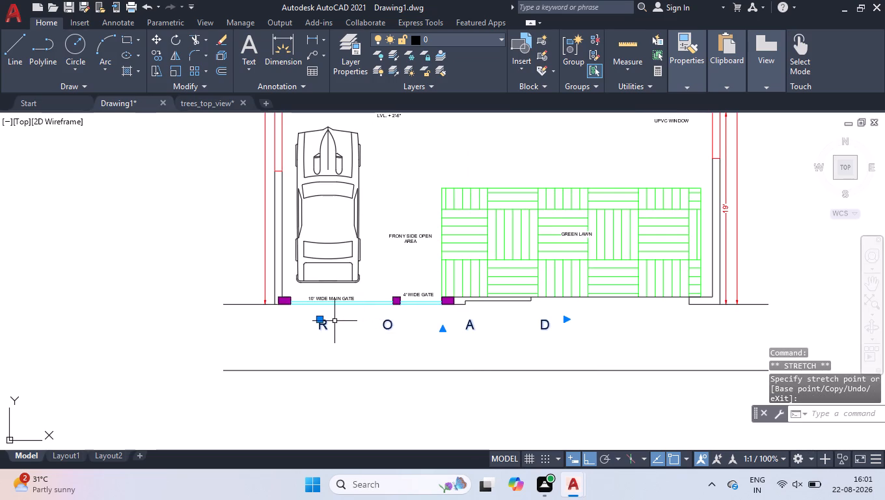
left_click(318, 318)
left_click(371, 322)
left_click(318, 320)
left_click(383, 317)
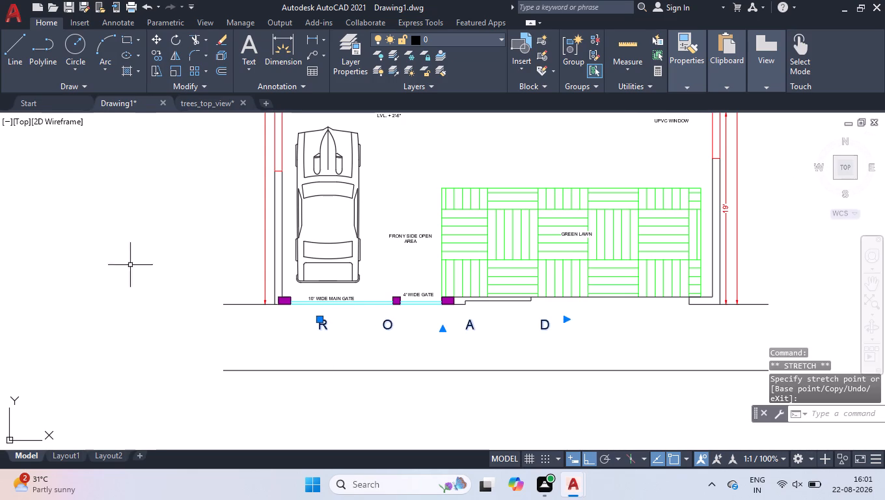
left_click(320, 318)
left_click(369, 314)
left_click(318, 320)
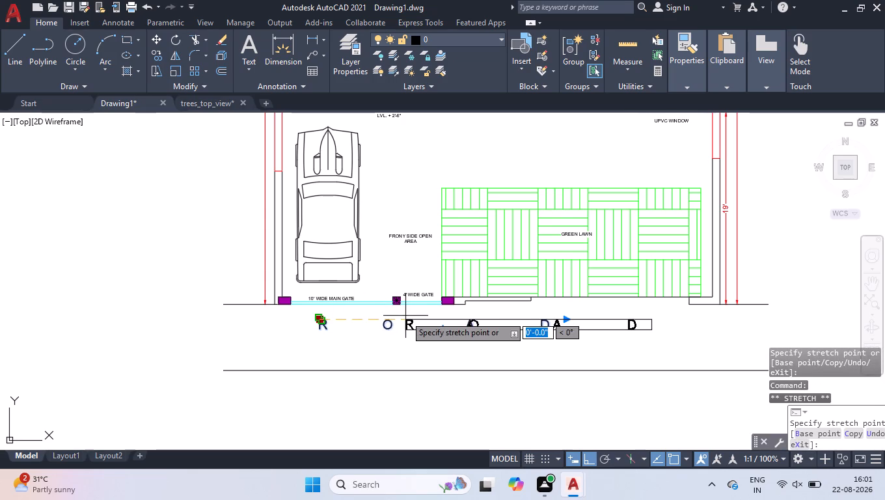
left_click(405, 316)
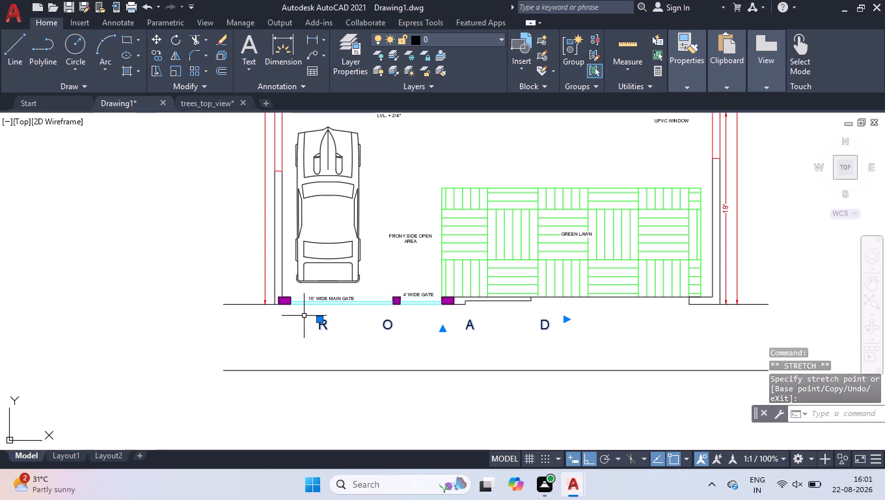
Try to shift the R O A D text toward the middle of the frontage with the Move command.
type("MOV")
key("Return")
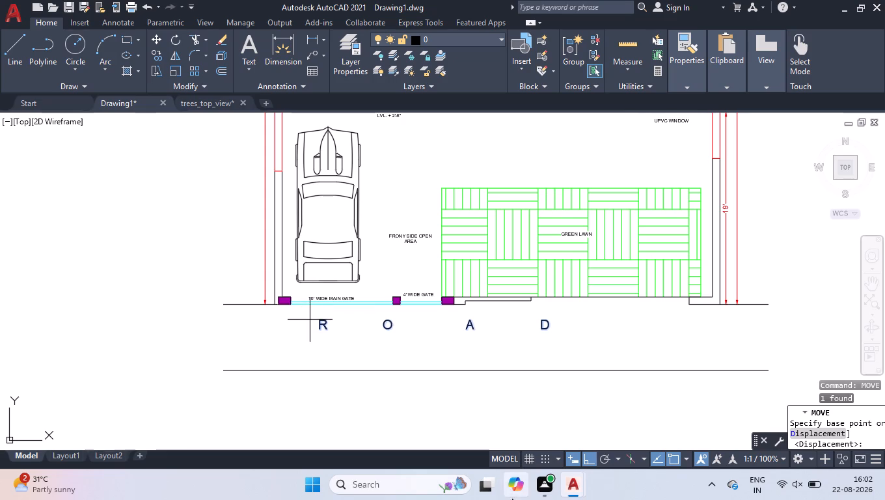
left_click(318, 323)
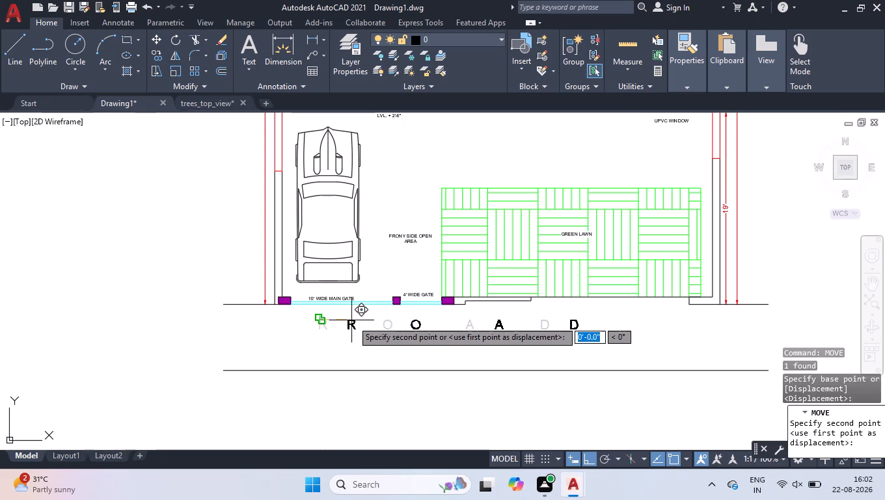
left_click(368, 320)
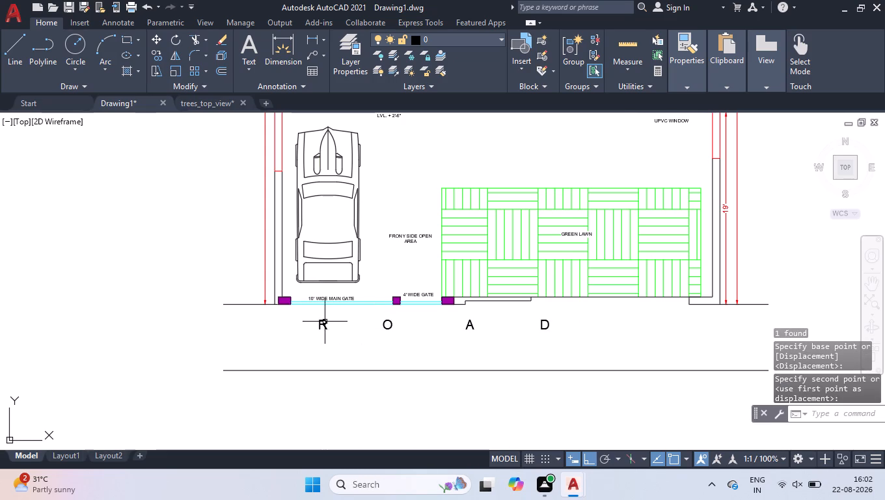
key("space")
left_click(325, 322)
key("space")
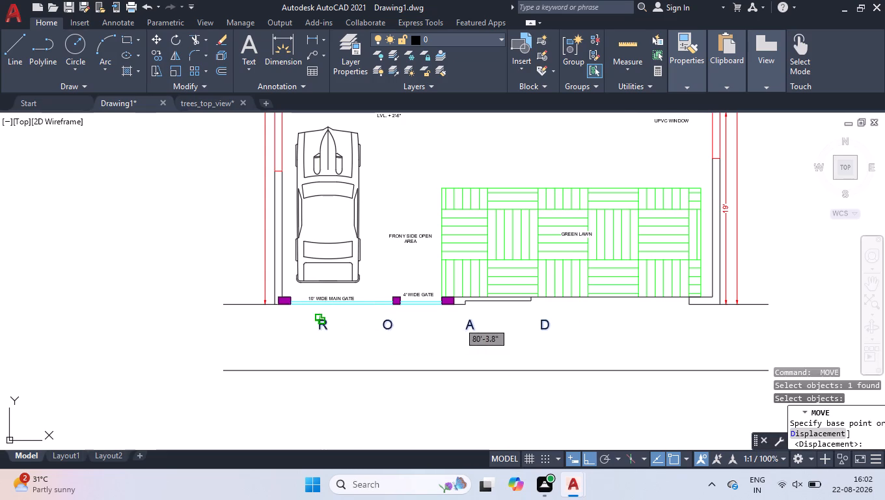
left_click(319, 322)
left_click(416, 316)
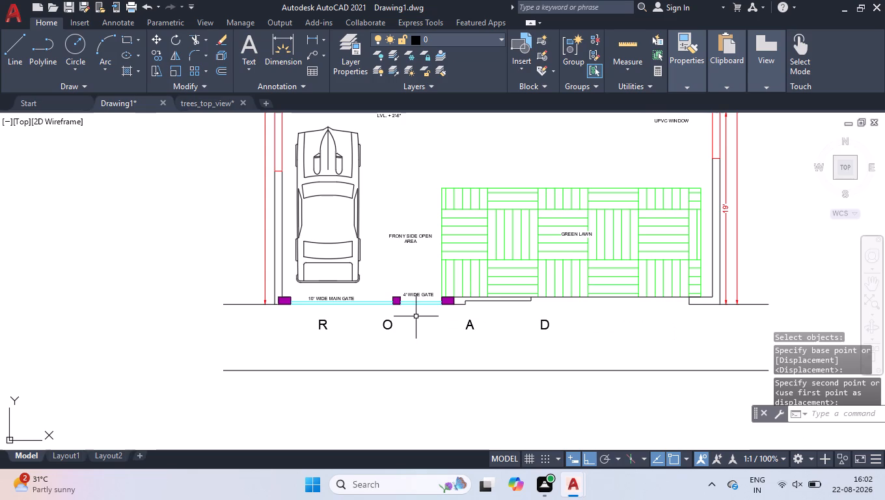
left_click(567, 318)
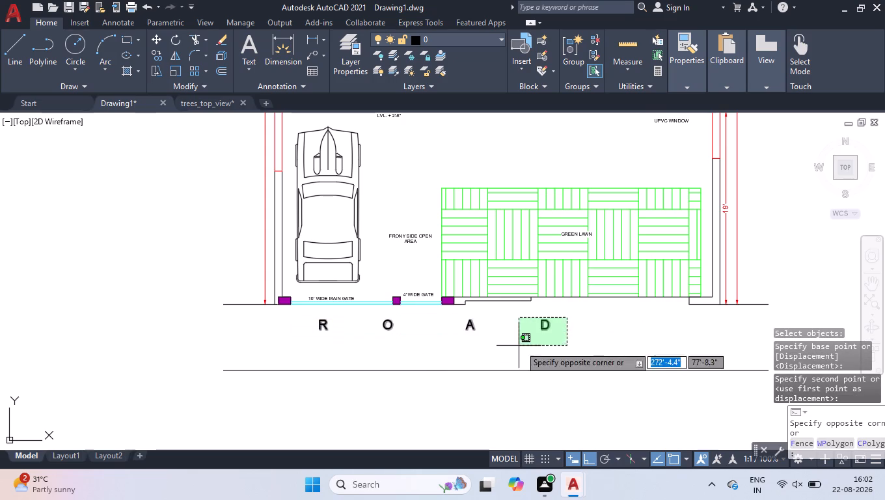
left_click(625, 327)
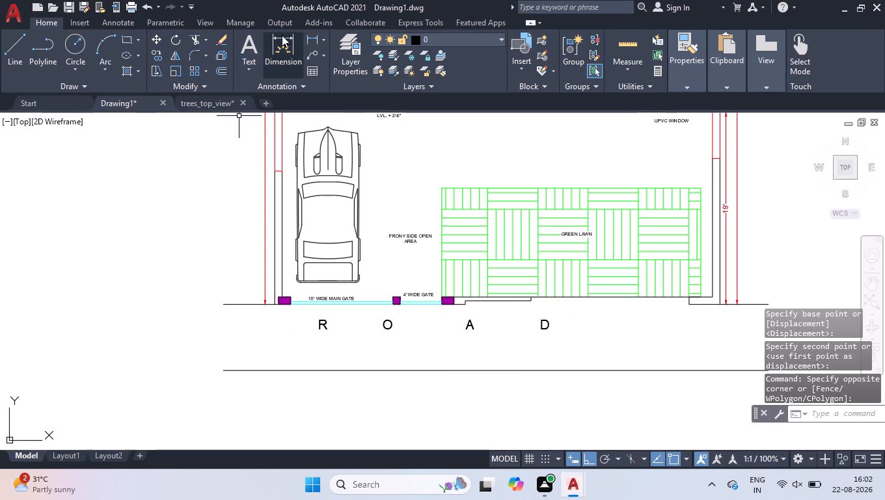
Add the multiline text "lvl. +/- 00" at 9" height below the R O A D label, inside the road strip.
left_click(248, 46)
left_click(415, 355)
left_click(533, 356)
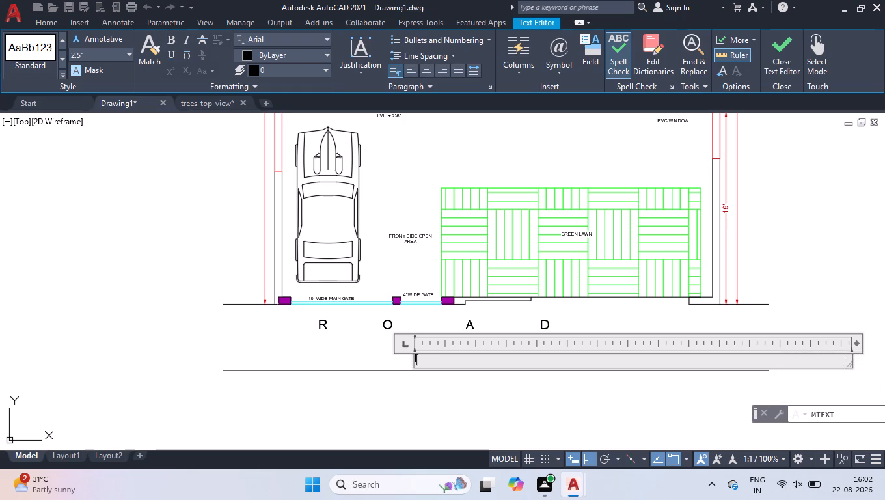
key("BackSpace")
left_click(98, 49)
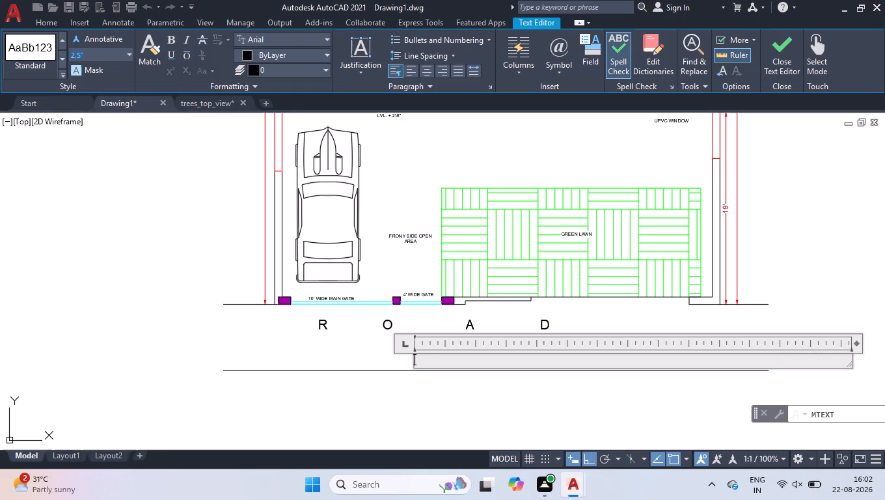
key("9")
key("Return")
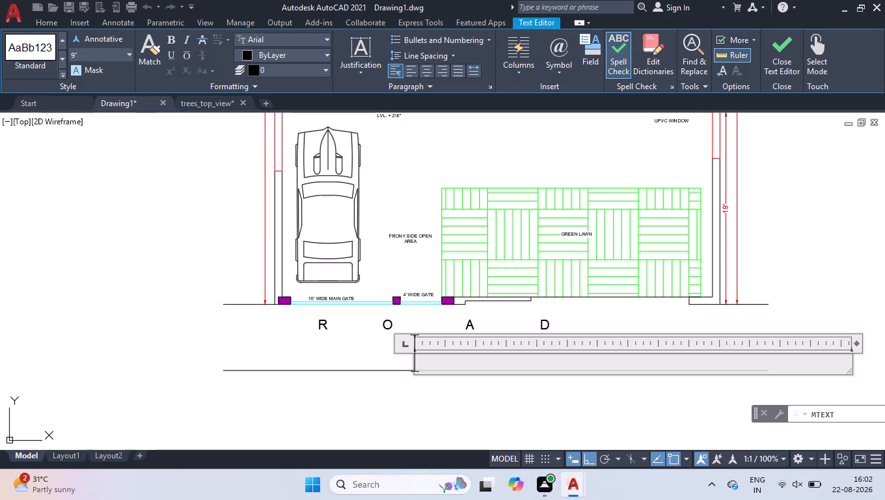
type("lvl")
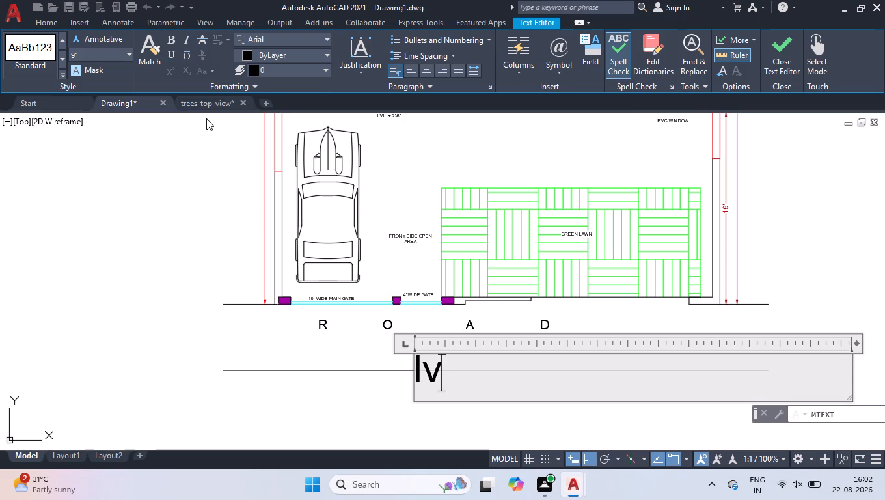
type(". =")
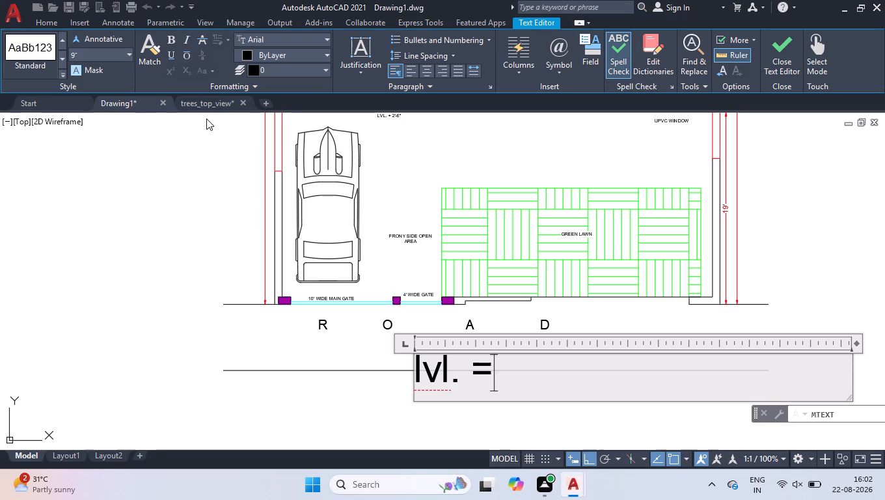
key("BackSpace")
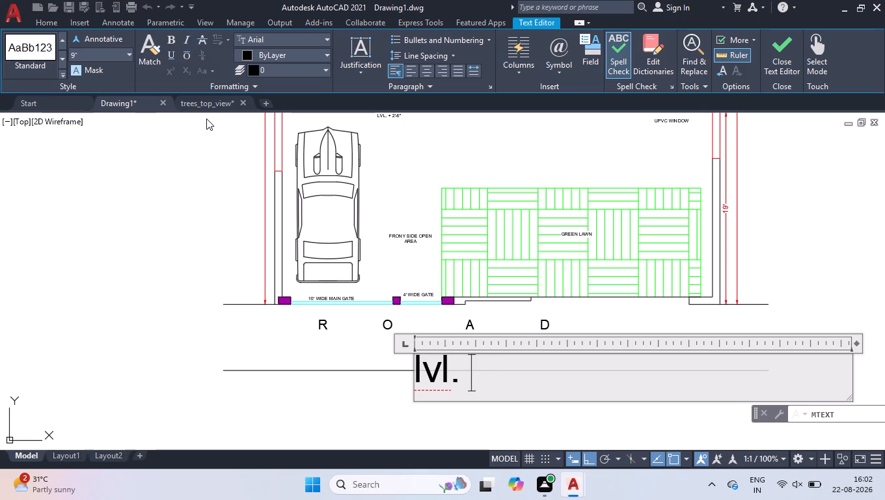
key("shift+plus")
key("minus")
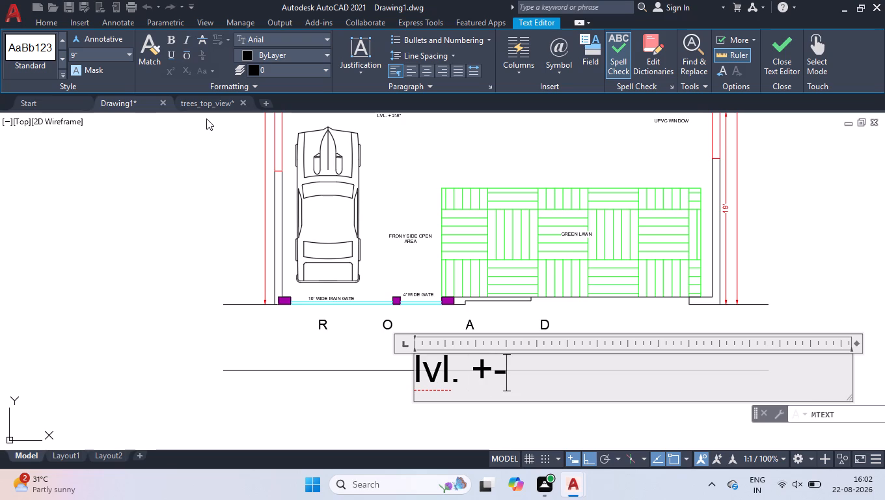
key("BackSpace")
type("/-")
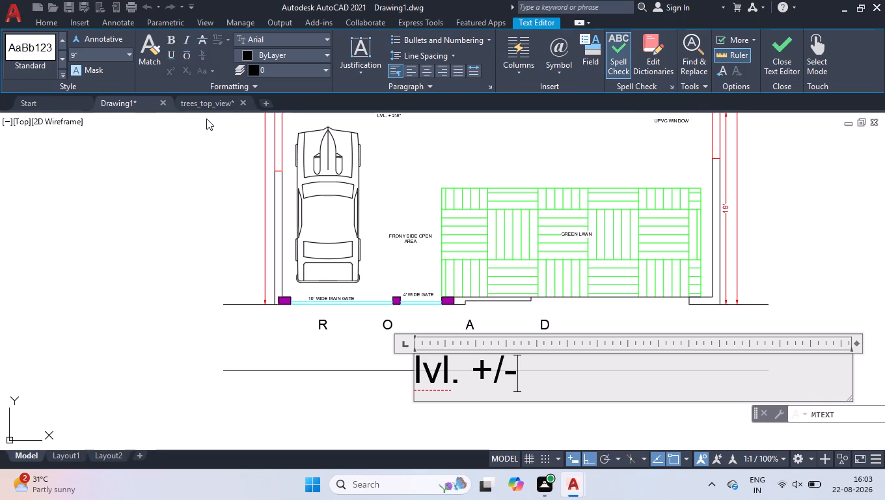
key("space")
type("00")
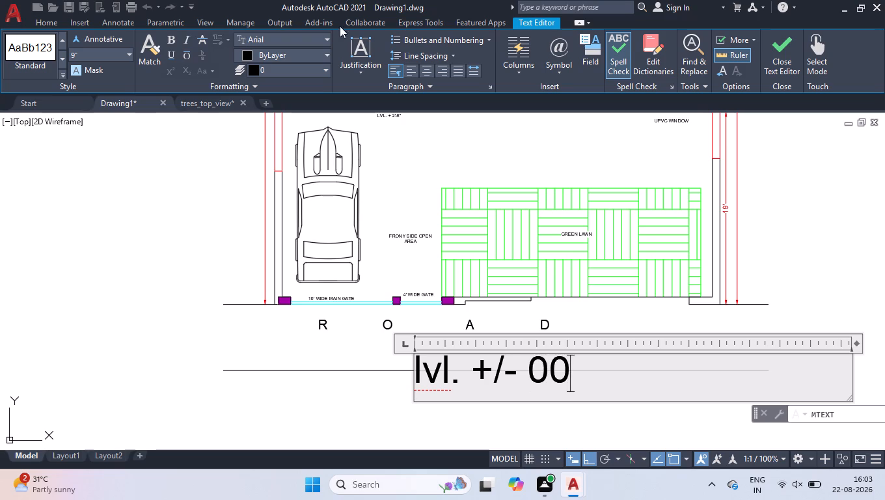
left_click(178, 171)
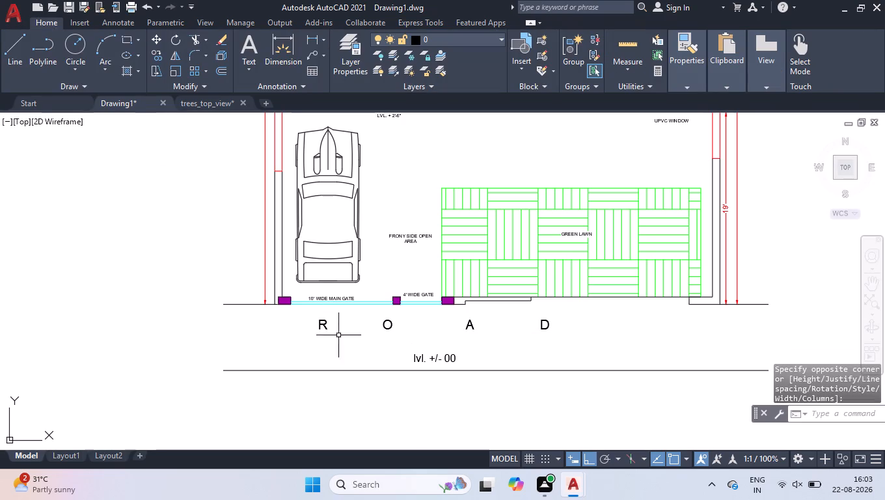
Draw a break line with symbol size 6 across the road's left end, joining the two road lines, with its symbol near mid-length.
left_click(422, 16)
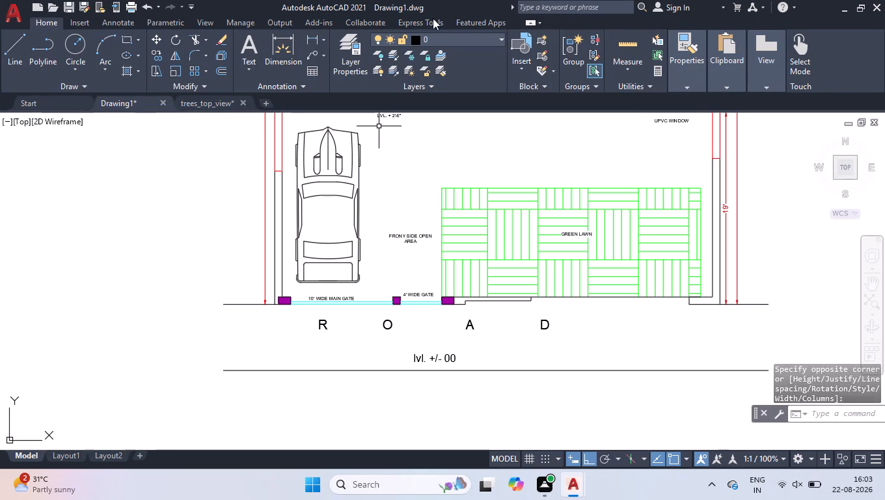
left_click(439, 18)
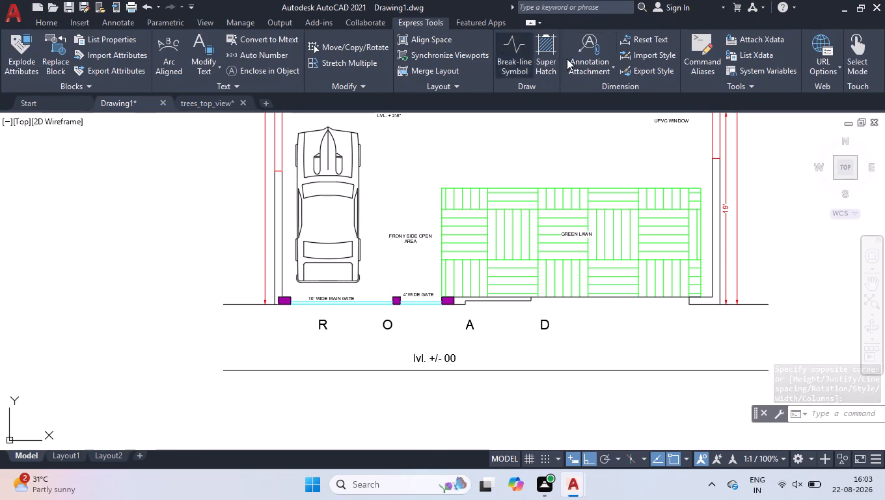
left_click(503, 47)
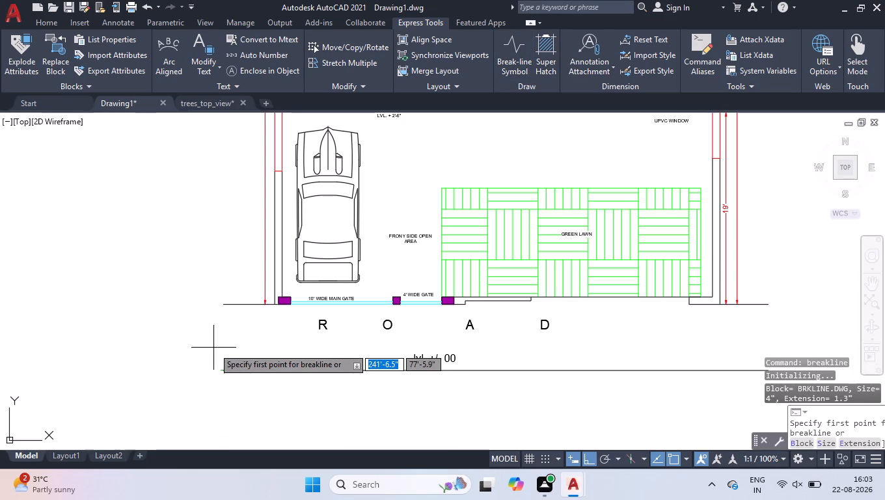
key("s")
key("Return")
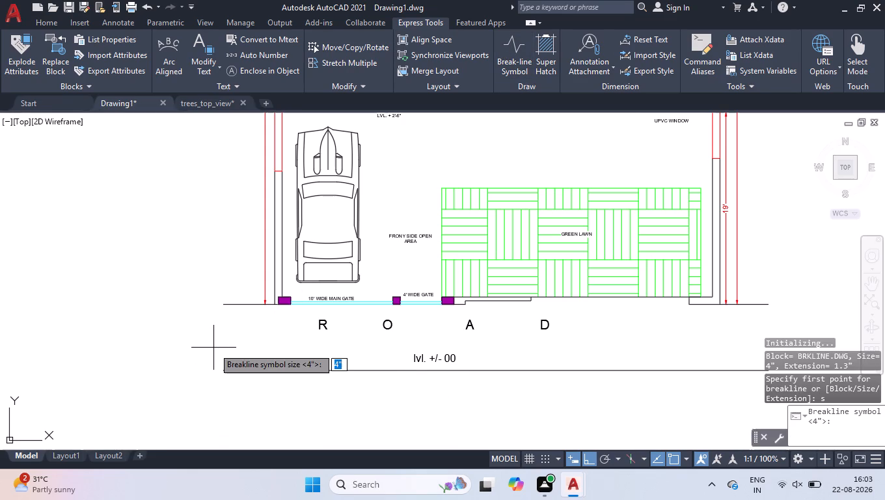
key("6")
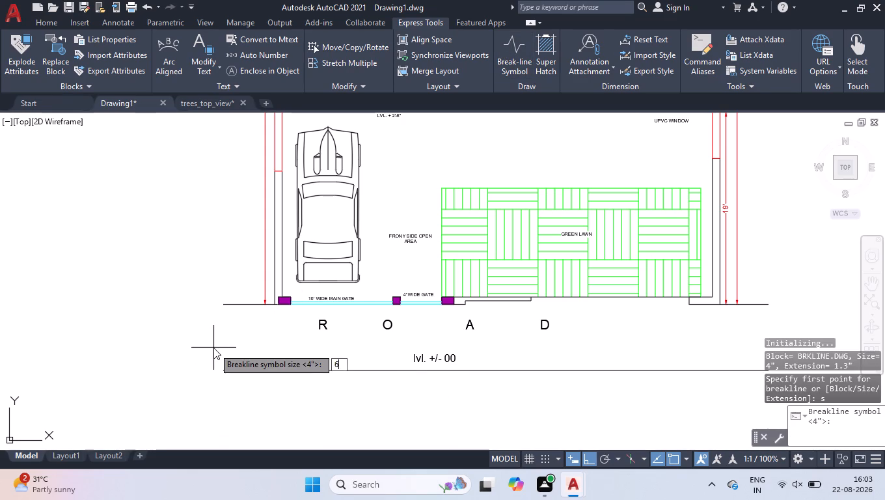
key("Return")
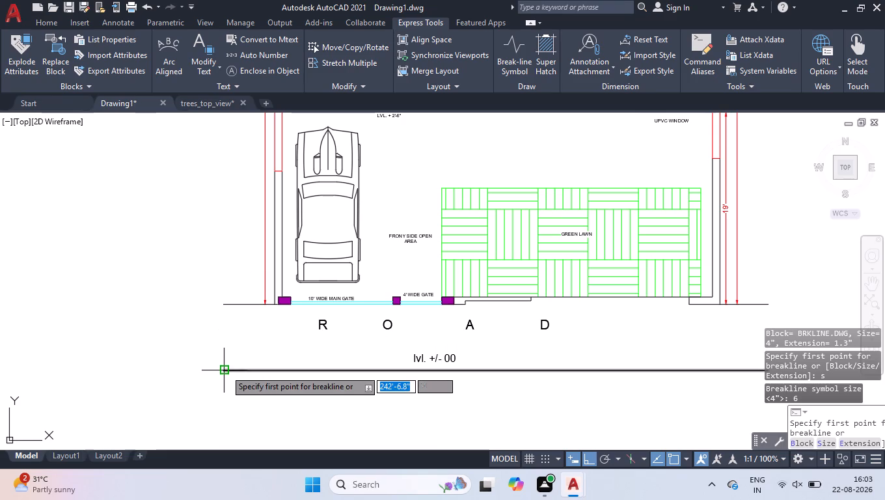
left_click(226, 370)
left_click(223, 302)
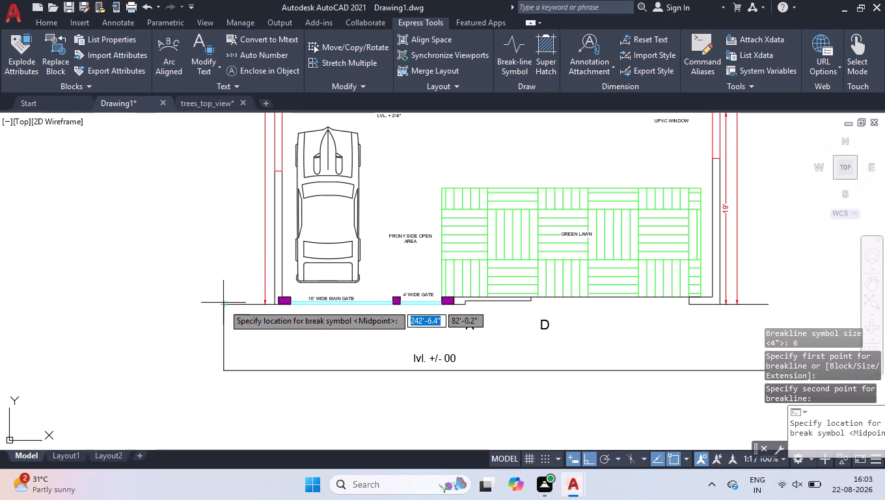
left_click(221, 335)
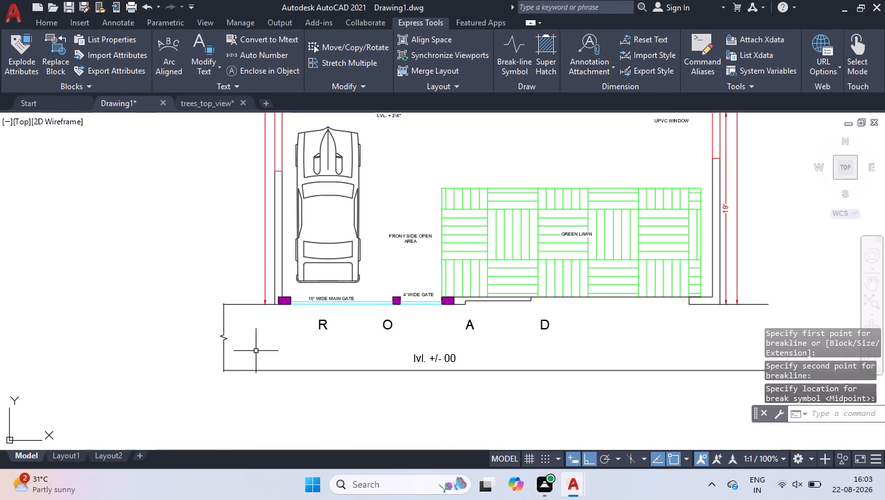
Copy the break line from the road's left end to its right end, using its intersection with the front boundary line as base point.
left_click(234, 326)
left_click(191, 357)
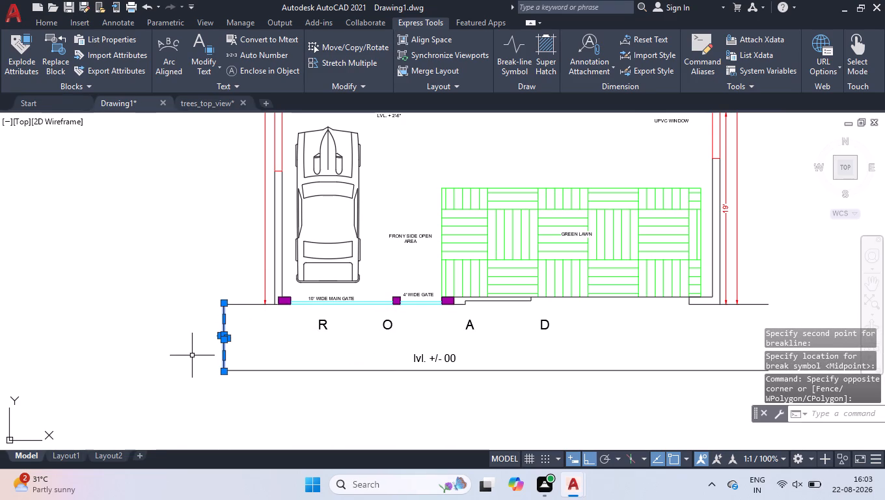
type("co")
key("Return")
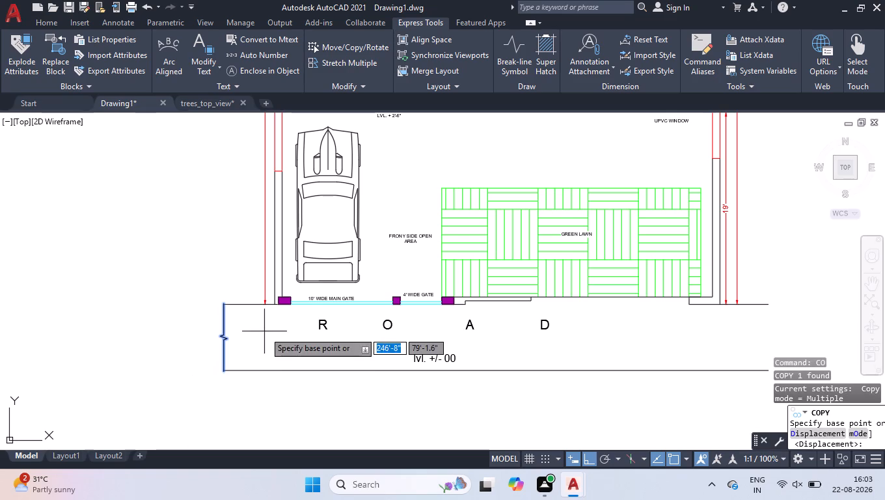
scroll(220, 307, "up", 5)
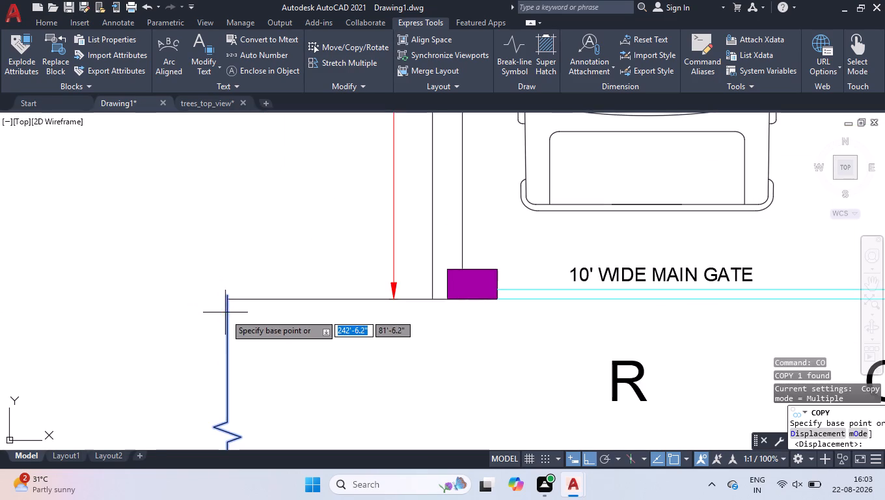
scroll(225, 314, "up", 3)
scroll(222, 241, "up", 3)
left_click(227, 316)
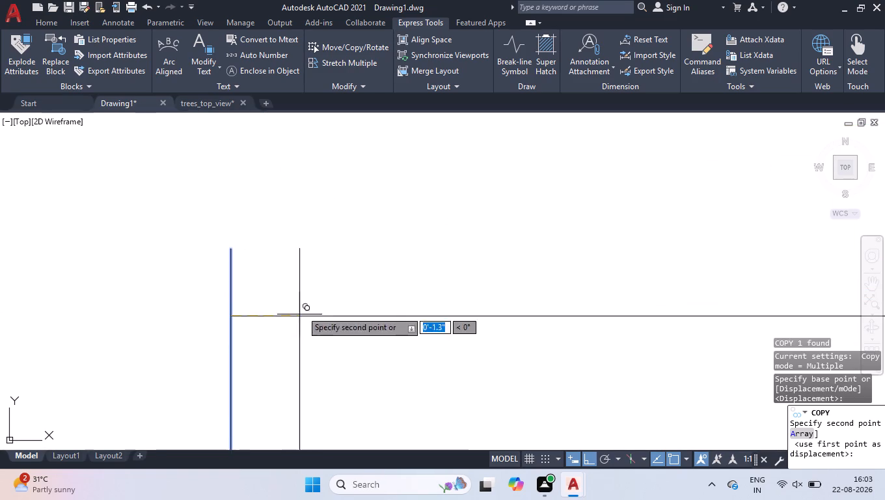
scroll(301, 304, "down", 10)
scroll(375, 310, "down", 4)
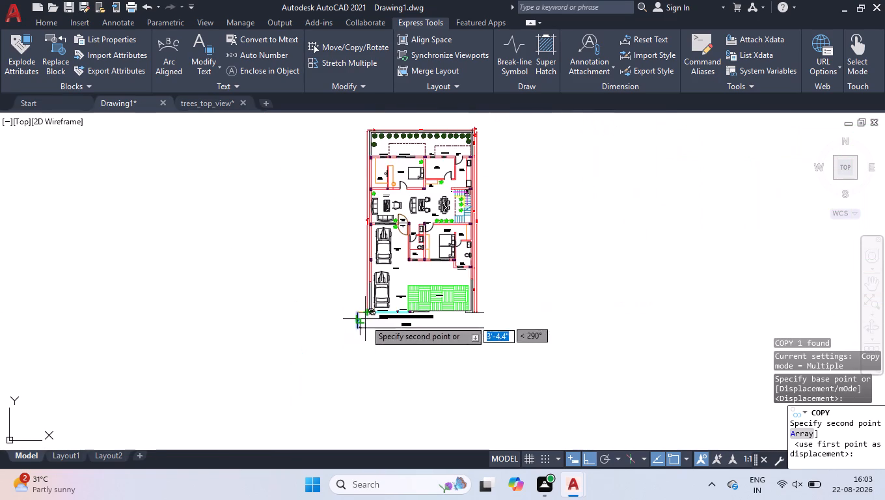
scroll(494, 318, "up", 4)
scroll(405, 293, "up", 4)
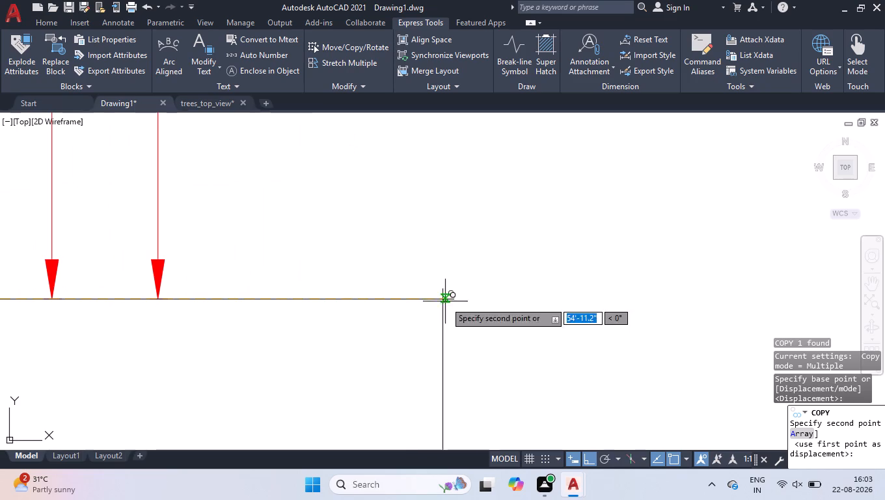
left_click(451, 299)
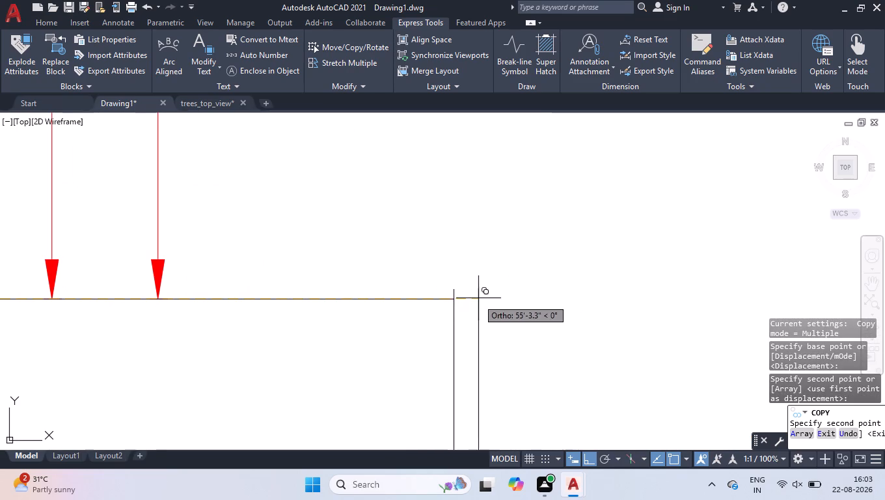
key("Return")
Add the bold, underlined multiline title "GROUND FLOOR PLAN" at 1.6' text height, centred roughly below the road strip.
scroll(461, 330, "down", 3)
scroll(560, 273, "down", 2)
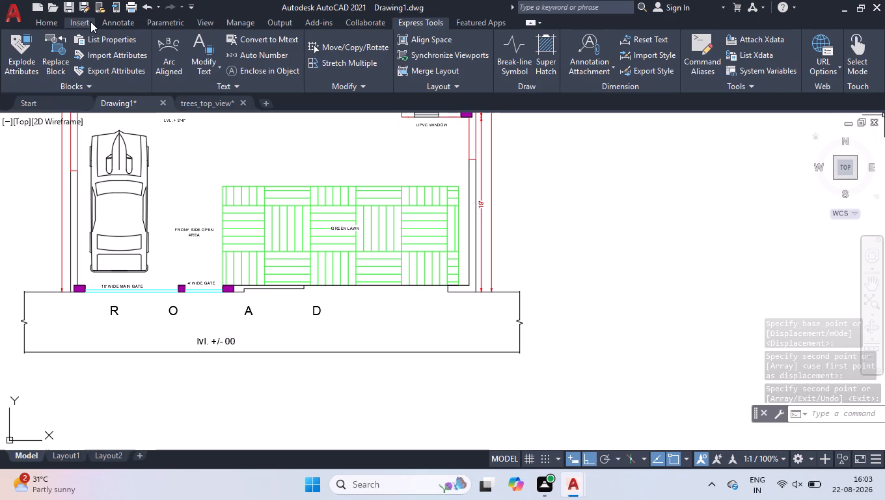
left_click(59, 19)
left_click(254, 48)
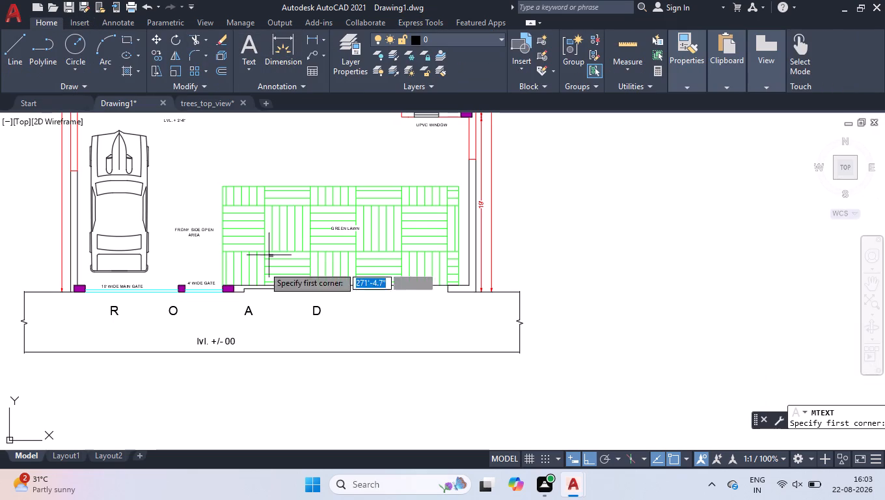
scroll(421, 225, "down", 2)
scroll(342, 355, "up", 2)
left_click(288, 207)
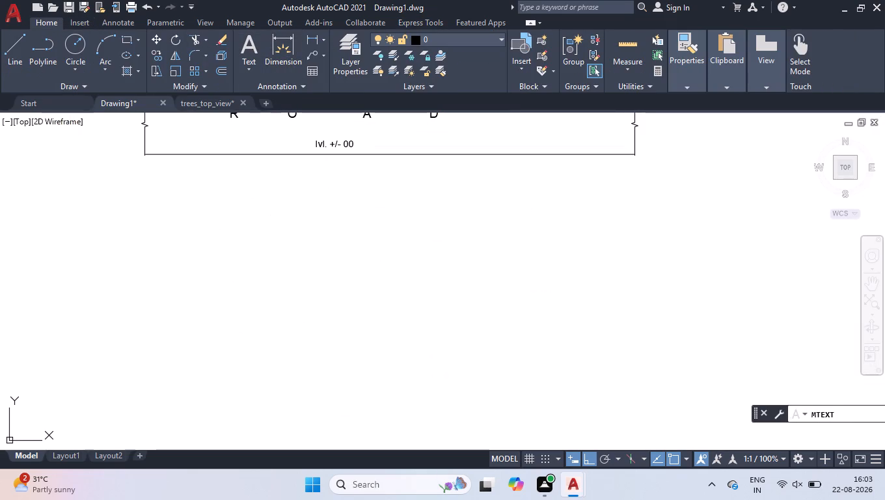
left_click(549, 272)
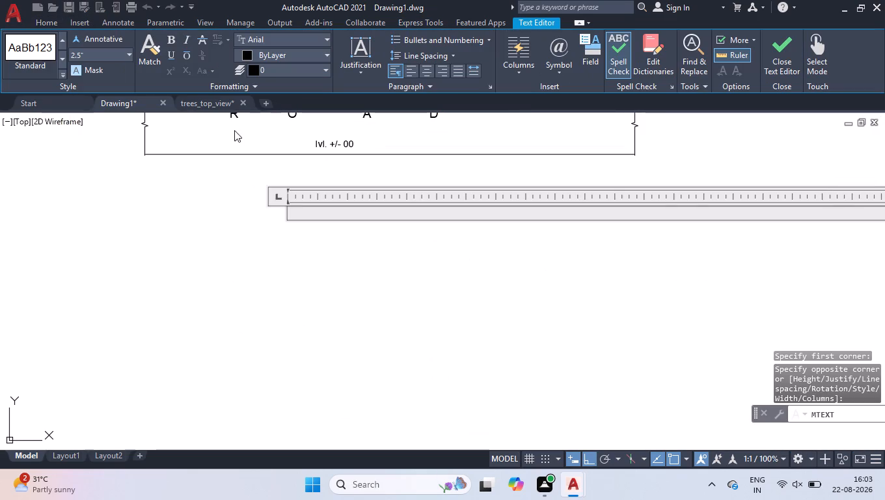
left_click(173, 41)
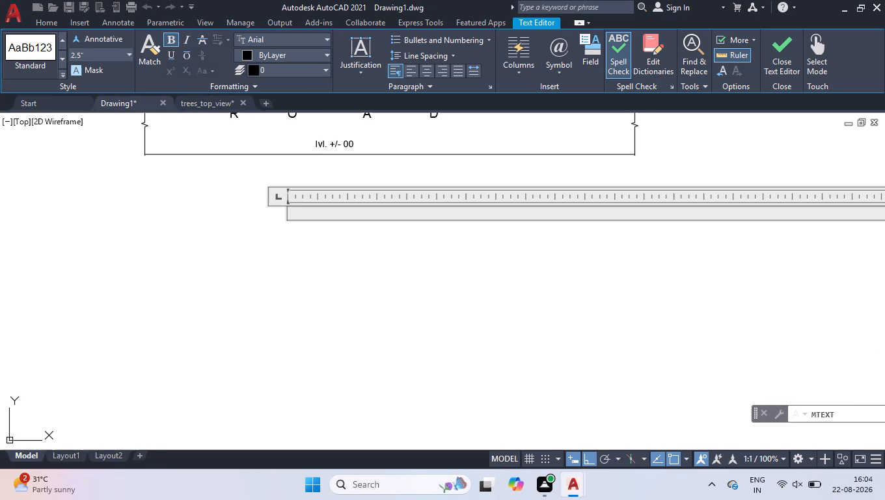
left_click(103, 55)
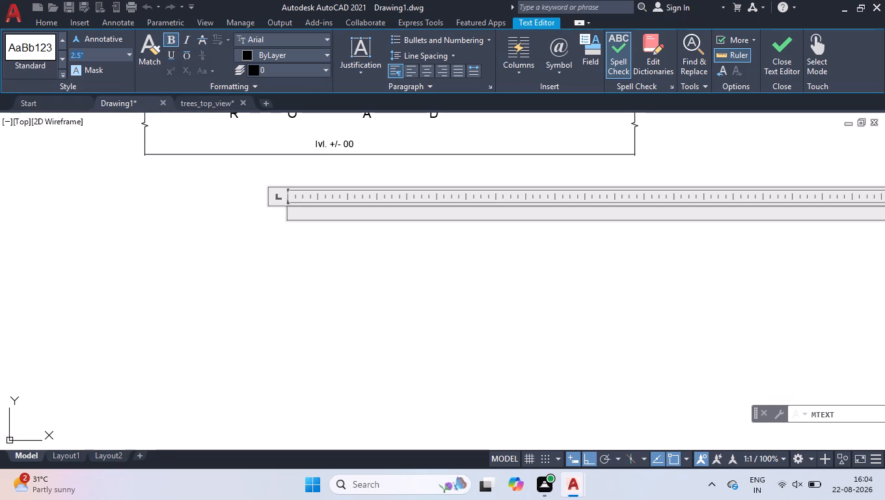
type("1.6")
key("apostrophe")
key("Return")
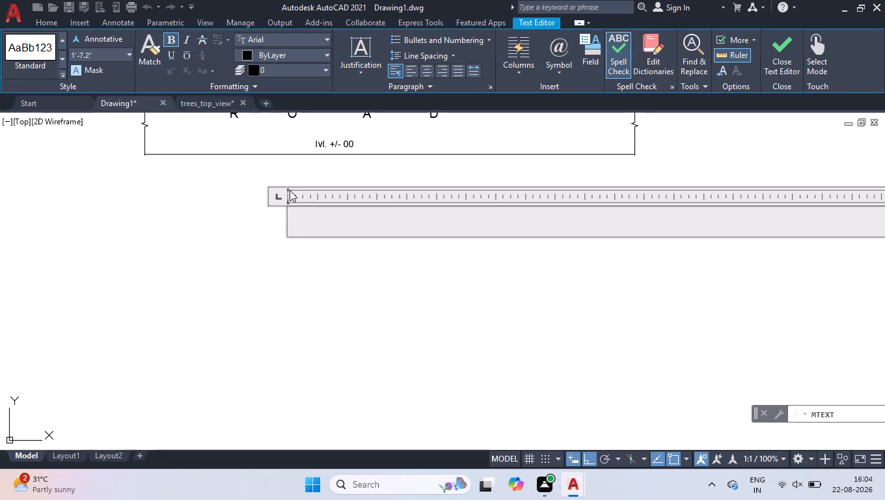
left_click(172, 55)
type("gr")
key("BackSpace")
key("BackSpace")
key("g")
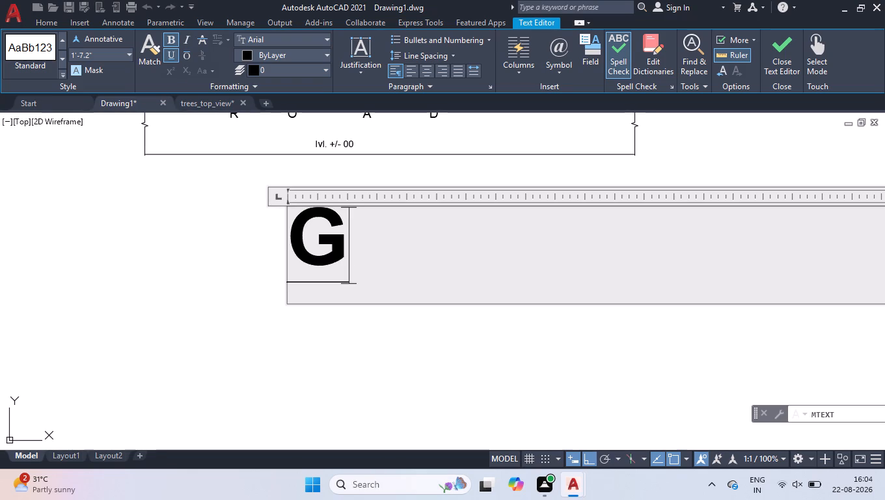
key("r")
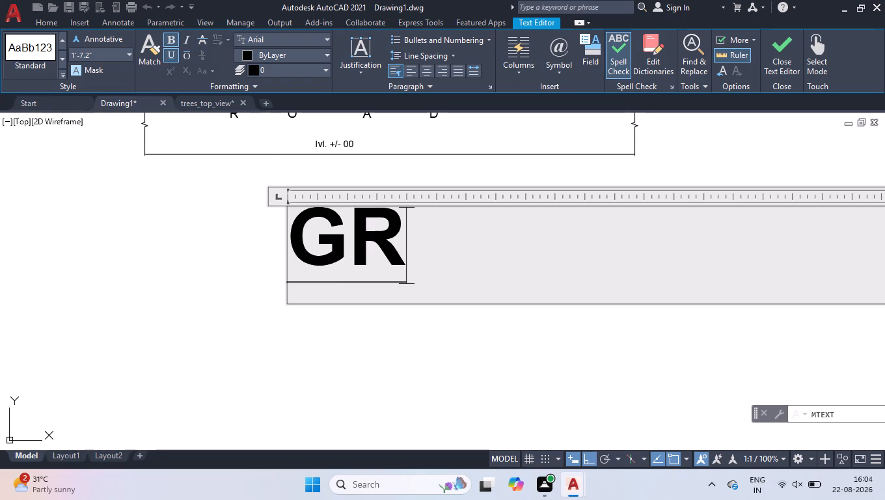
type("OUND FLOOR PLAN")
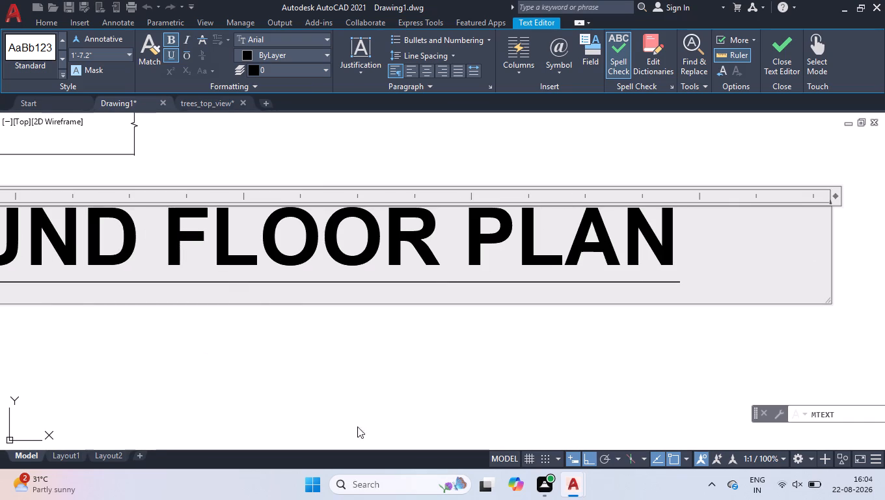
left_click(354, 421)
scroll(407, 327, "down", 2)
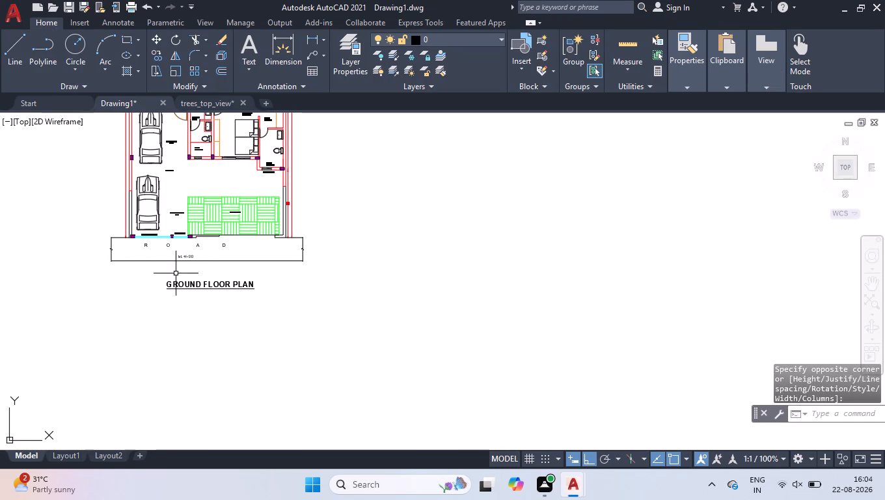
Shift the "LVL. + 2'-6"" text between the two cars straight down by about 4'-5", beside the lower car.
left_click(847, 170)
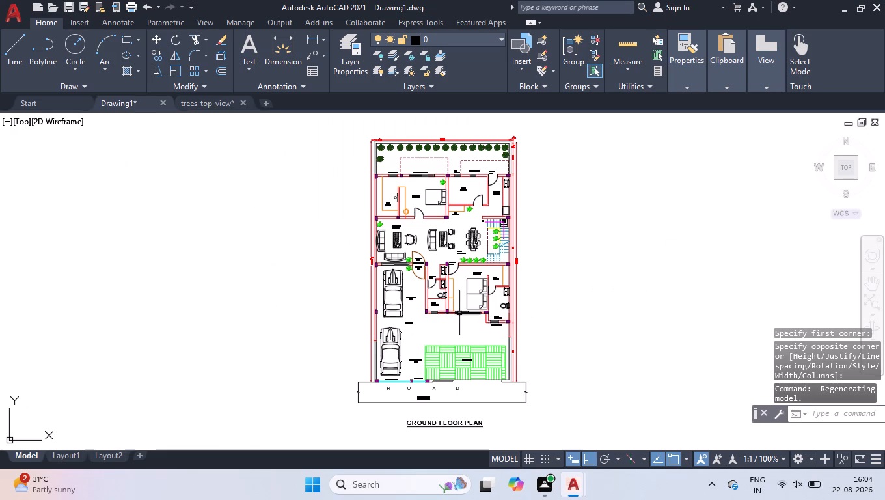
scroll(372, 345, "up", 3)
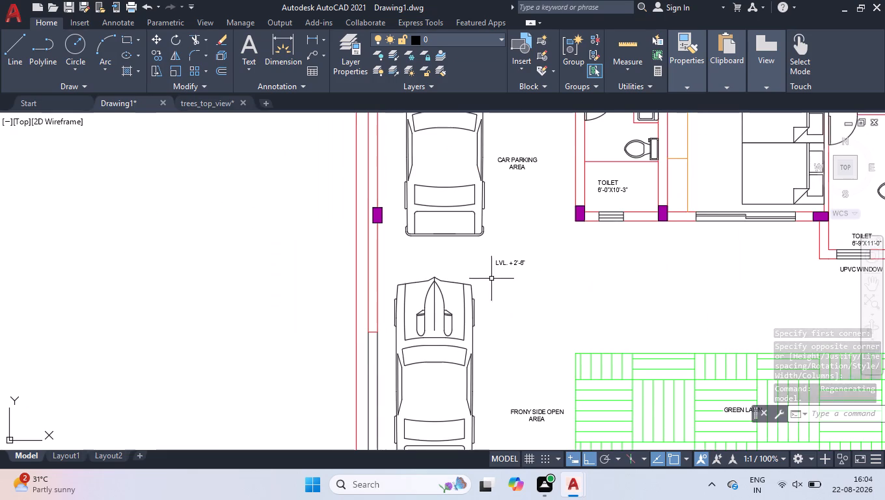
left_click(505, 265)
left_click(498, 259)
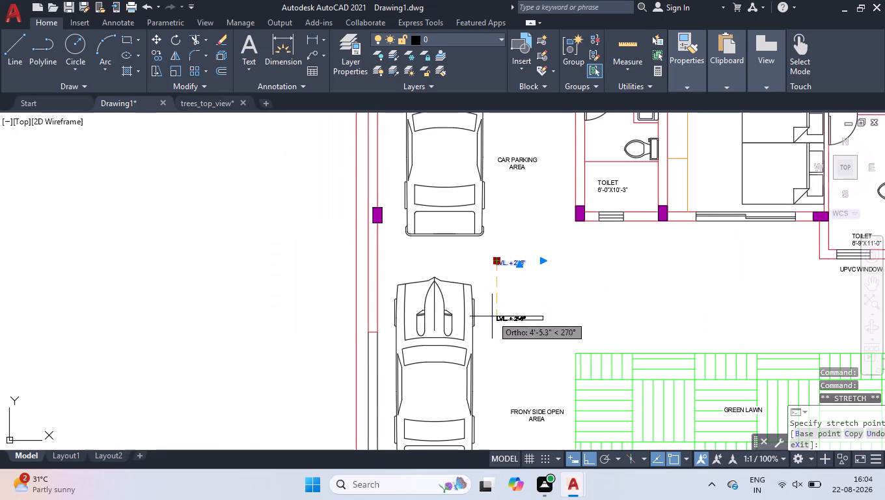
left_click(492, 317)
left_click(592, 289)
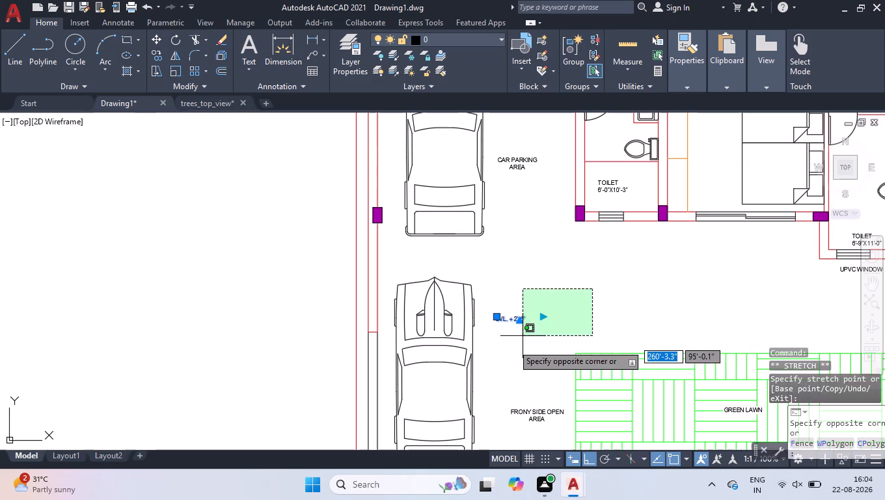
left_click(510, 350, "shift")
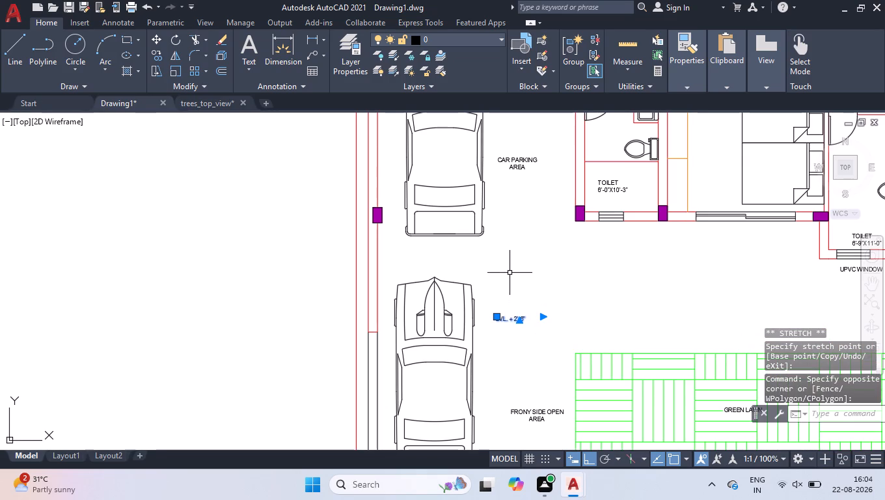
Draw a stepped six-segment line from the parking's left wall between the cars, past the toilet and bedroom fronts, to the wall beside the UPVC window.
key("l")
key("Return")
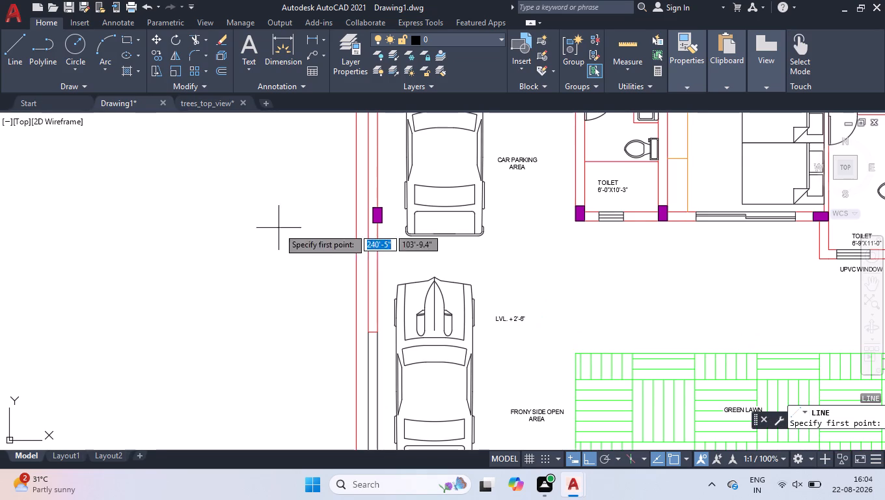
left_click(375, 259)
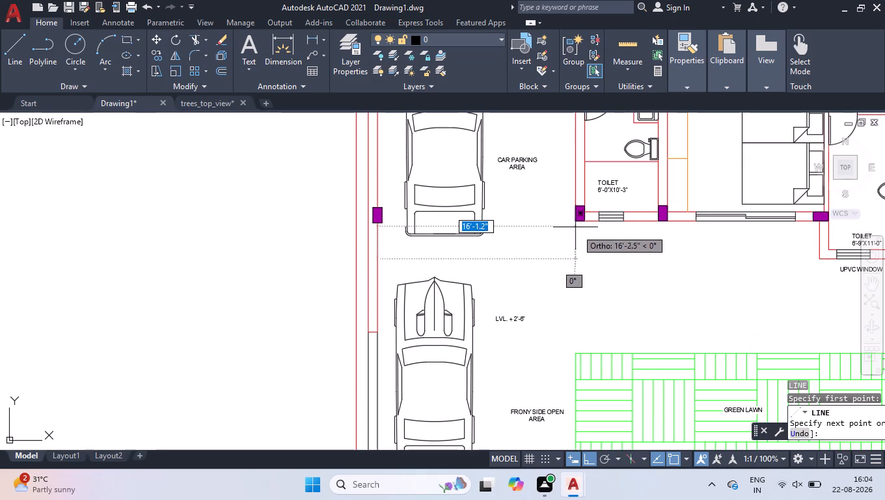
left_click(573, 248)
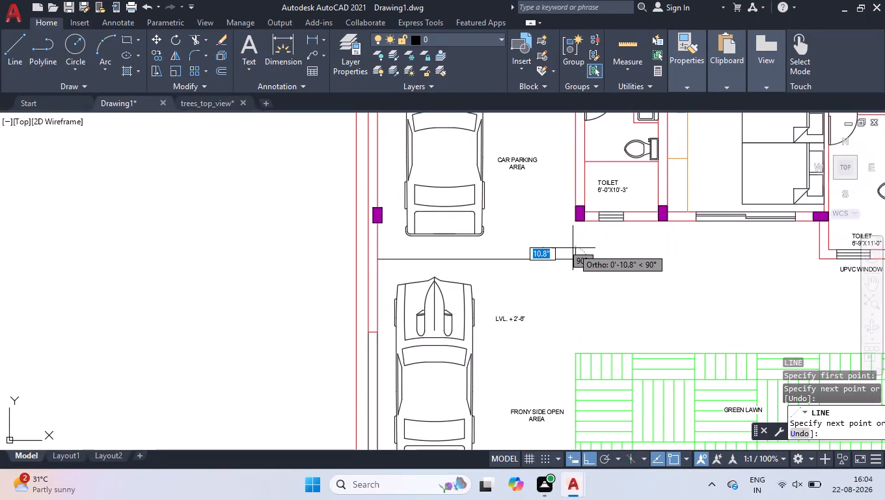
scroll(577, 278, "up", 3)
left_click(567, 271)
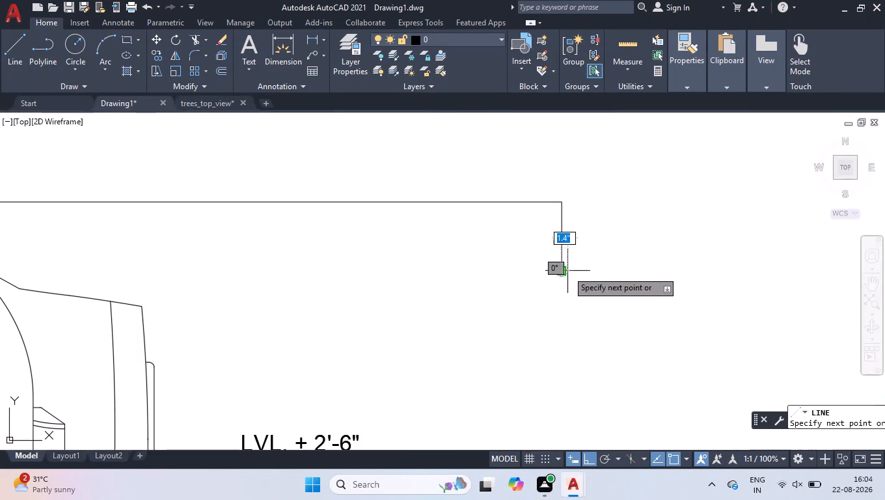
scroll(594, 274, "down", 4)
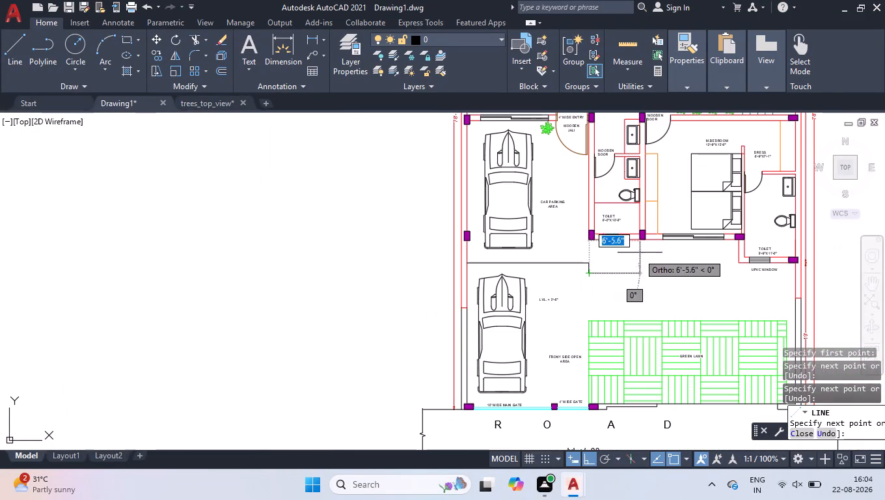
scroll(642, 242, "up", 3)
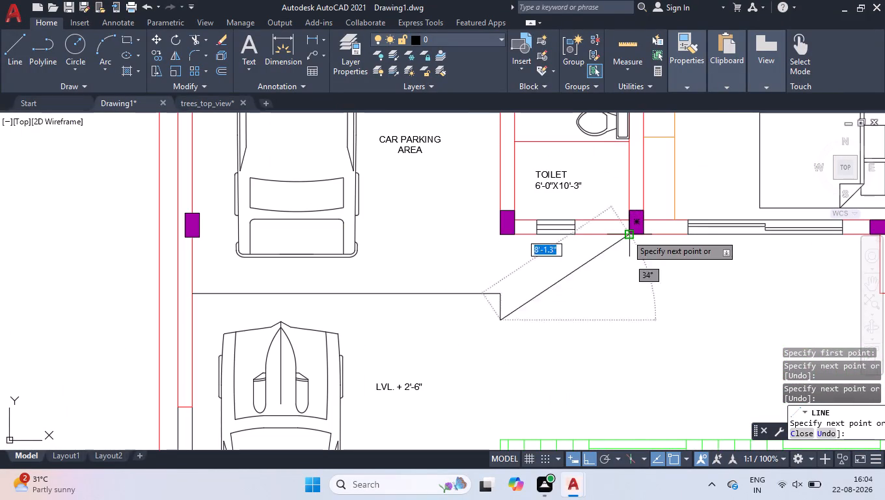
left_click(631, 285)
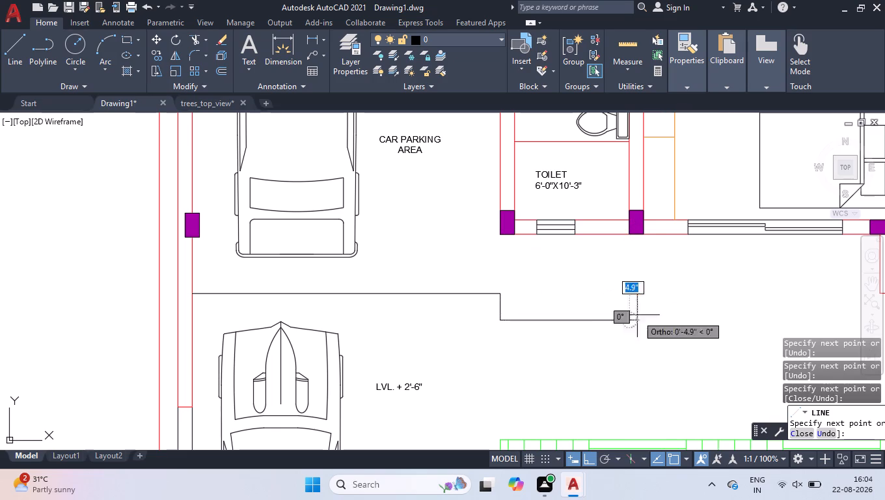
left_click(637, 364)
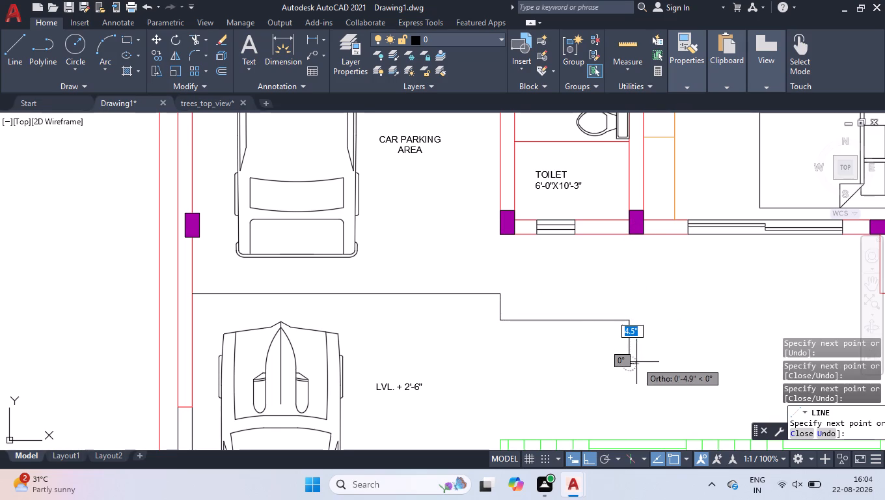
scroll(631, 335, "down", 2)
scroll(753, 346, "up", 1)
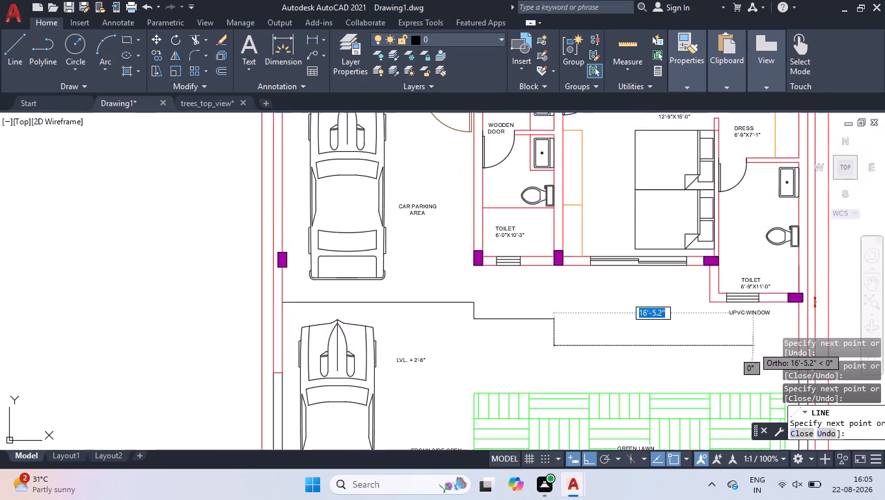
scroll(753, 346, "up", 3)
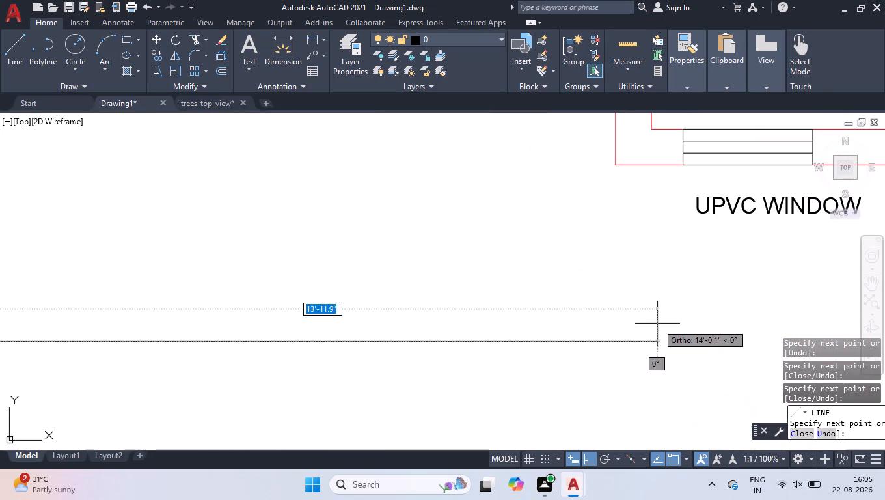
left_click(642, 322)
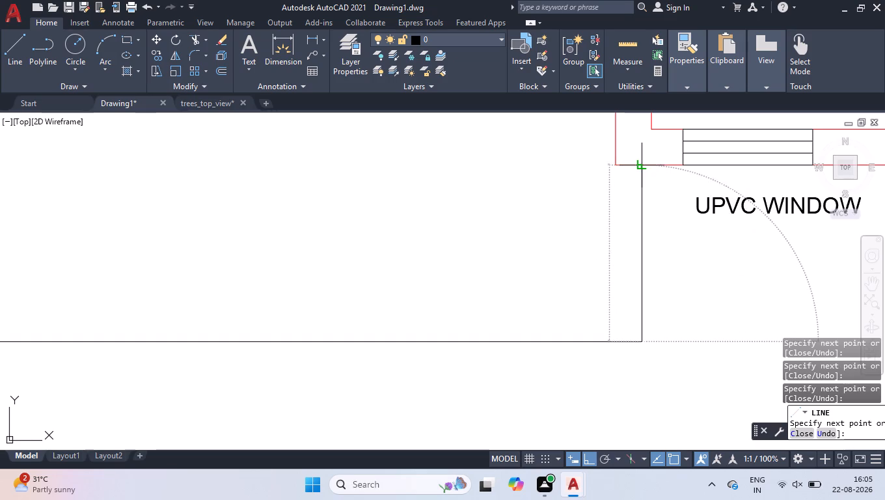
left_click(645, 165)
key("space")
Set the colour of all six segments of the stepped level-change line to index colour 34.
left_click(666, 217)
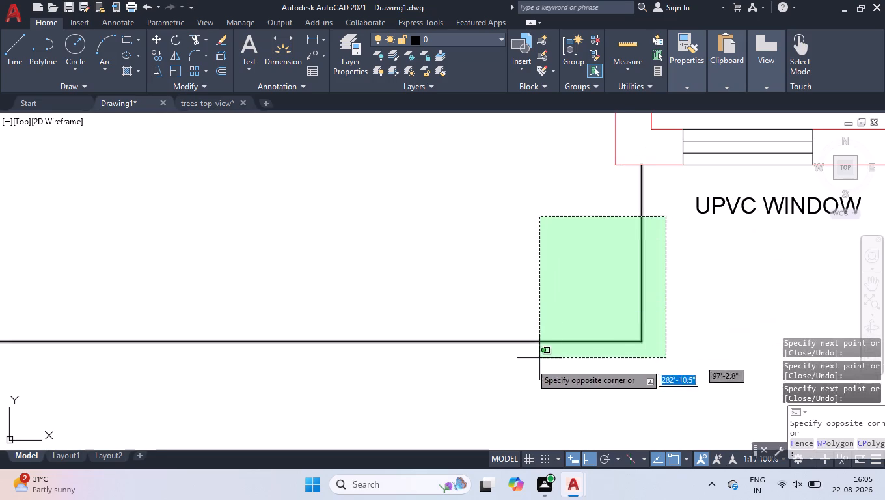
left_click(521, 367)
scroll(589, 307, "down", 4)
scroll(465, 278, "up", 2)
left_click(563, 286)
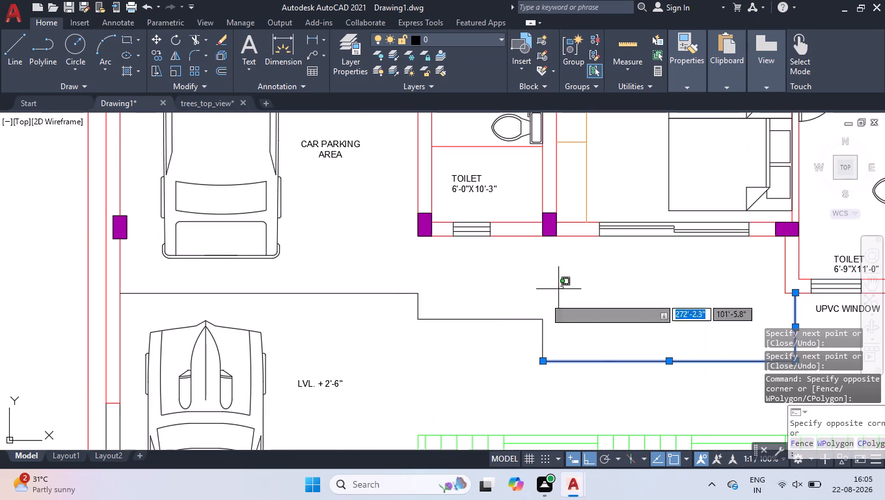
left_click(342, 331)
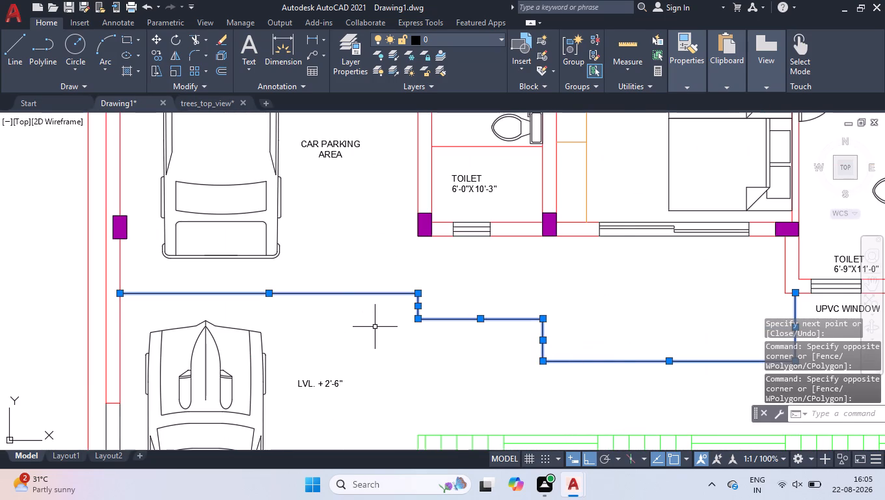
key("ctrl+1")
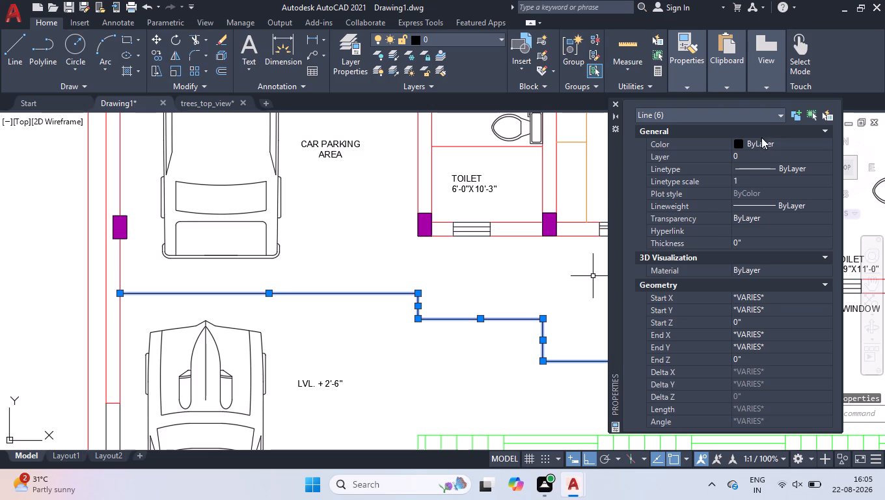
left_click(761, 137)
left_click(764, 142)
scroll(772, 227, "down", 3)
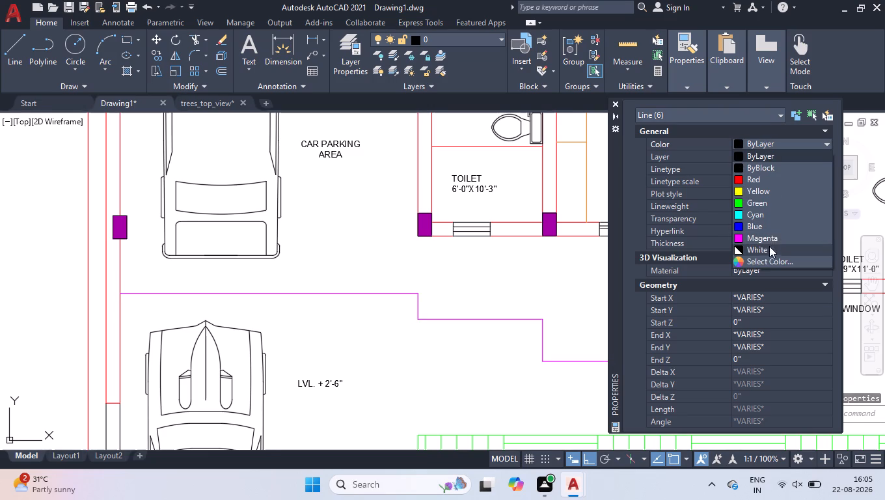
left_click(771, 263)
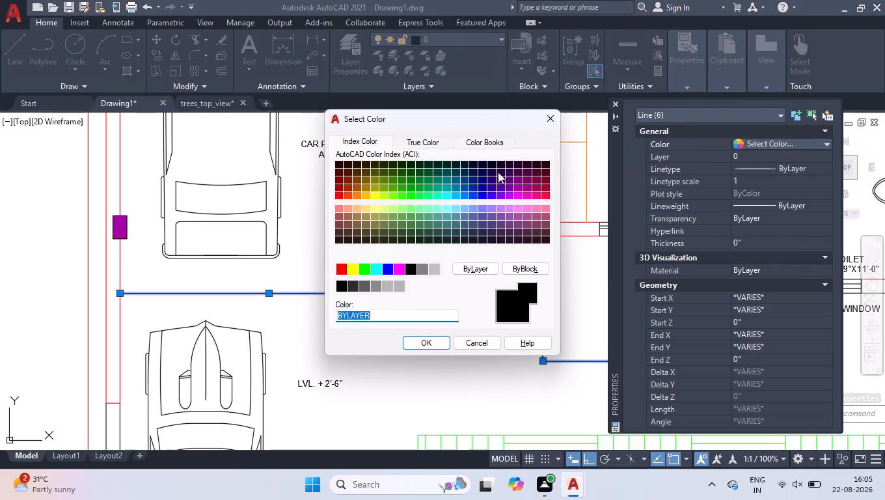
left_click(357, 181)
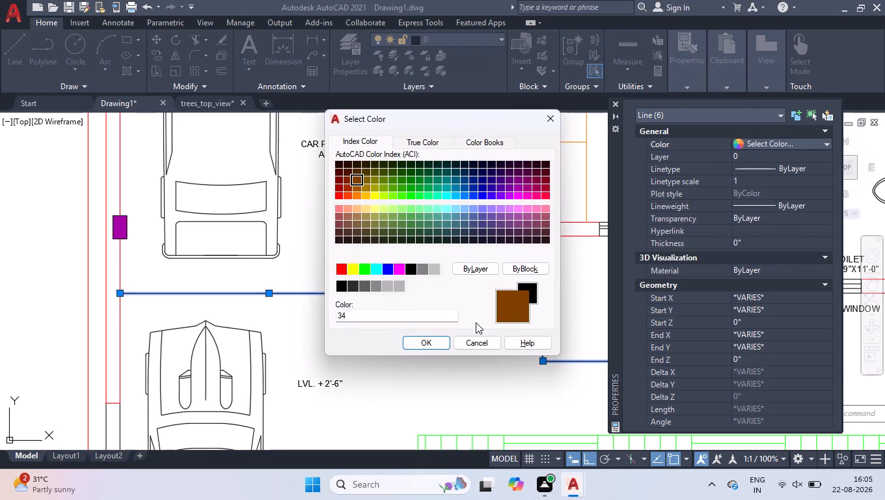
left_click(433, 337)
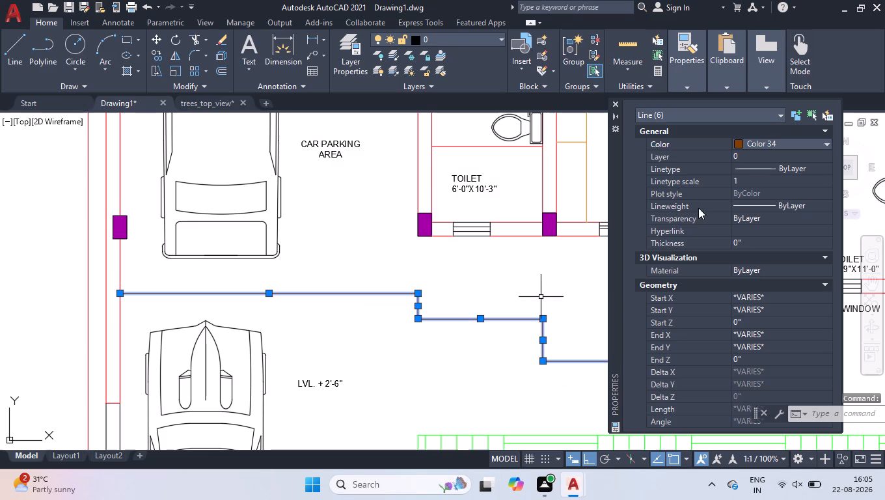
Give the selected stepped level-change line segments the dashed ACAD_ISO linetype, and clear the selection.
left_click(774, 170)
left_click(774, 170)
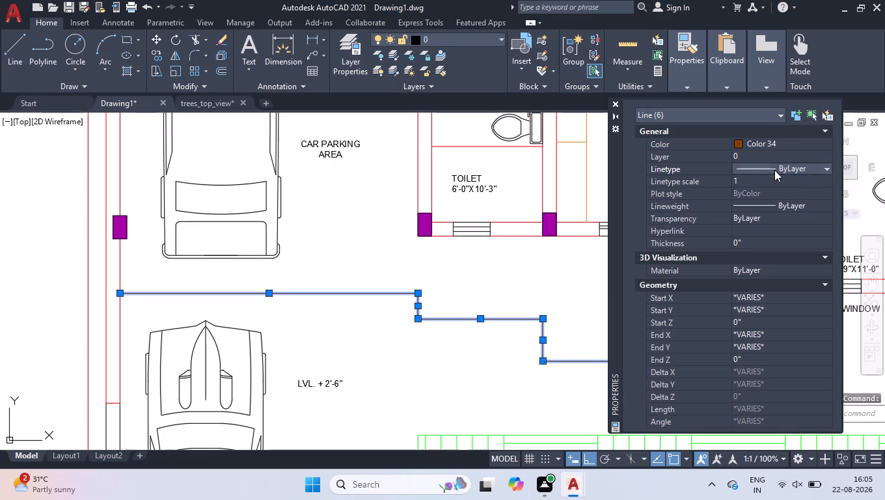
left_click(761, 200)
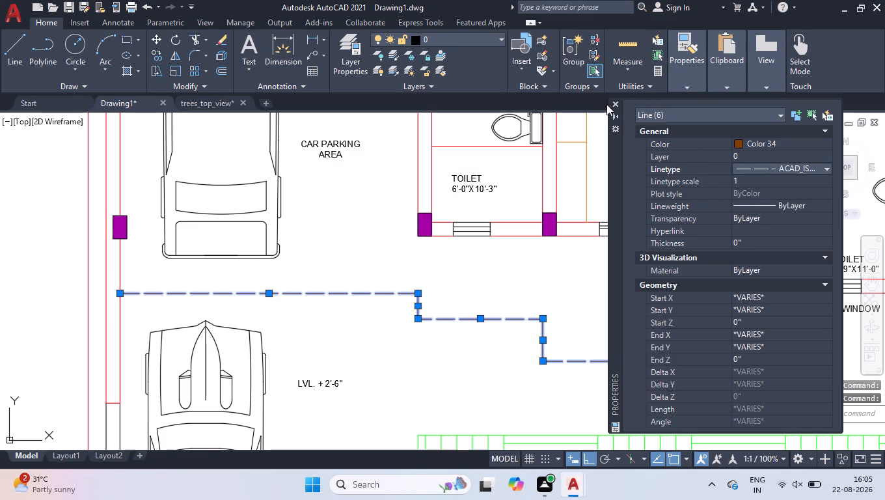
left_click(612, 100)
scroll(627, 248, "down", 3)
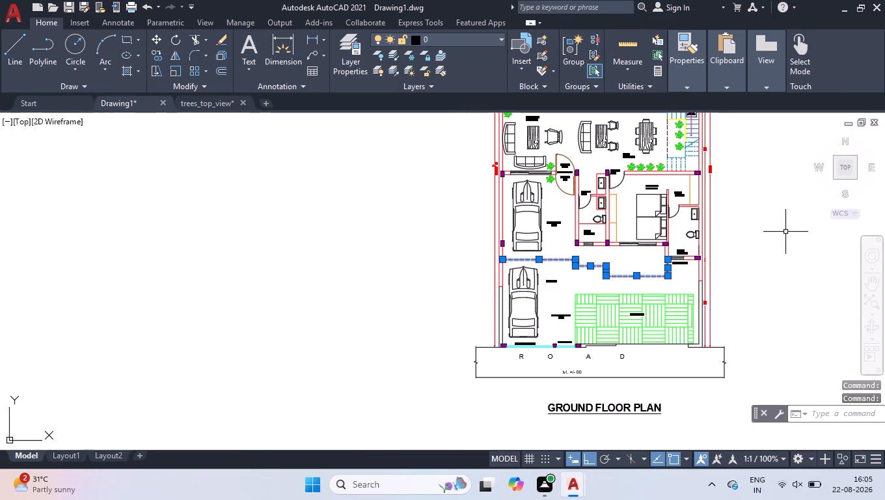
left_click(785, 232, "shift")
left_click(445, 300, "shift")
scroll(567, 255, "up", 1)
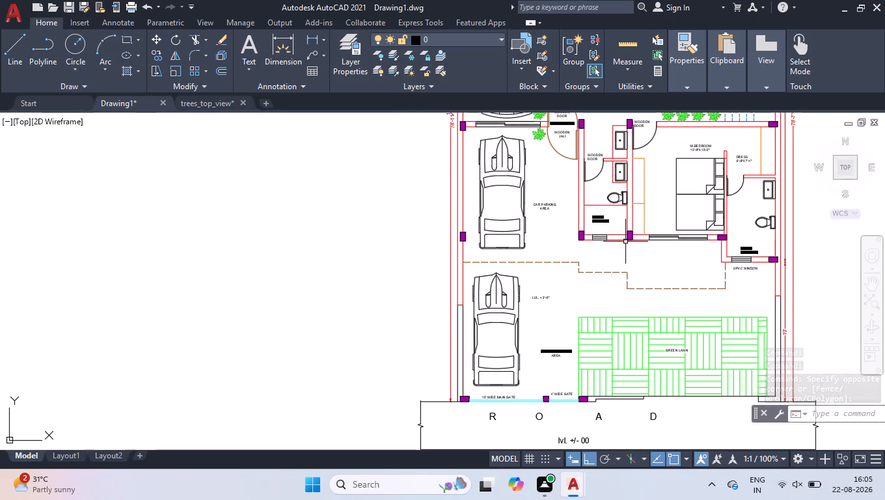
Switch to Layout1 and choose DWG To PDF.pc3 as the plotter in its page setup.
scroll(627, 244, "down", 1)
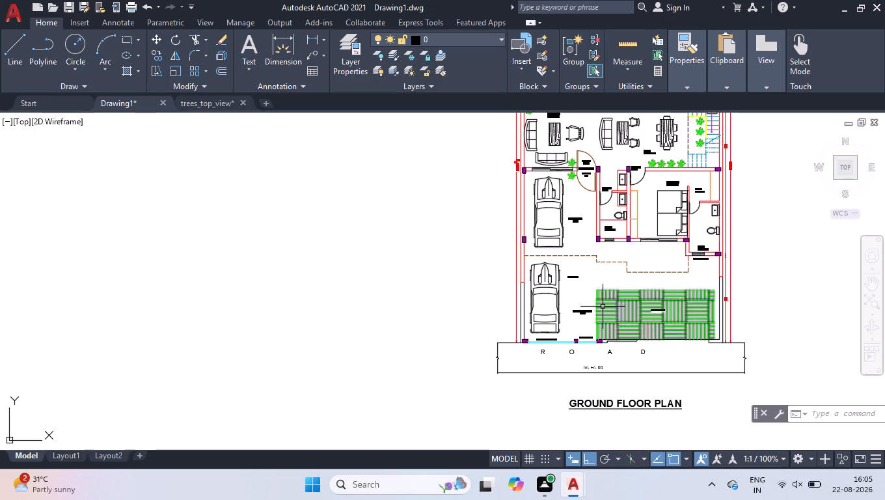
scroll(601, 306, "down", 1)
left_click(63, 458)
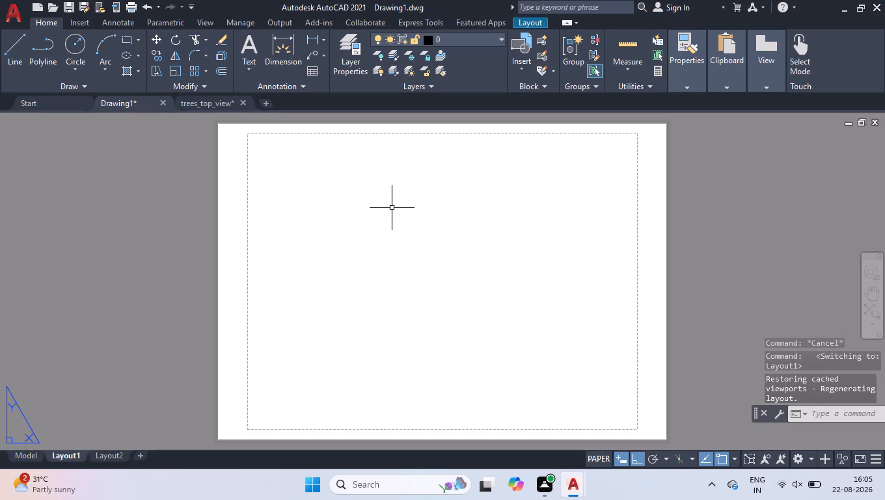
right_click(64, 458)
left_click(118, 359)
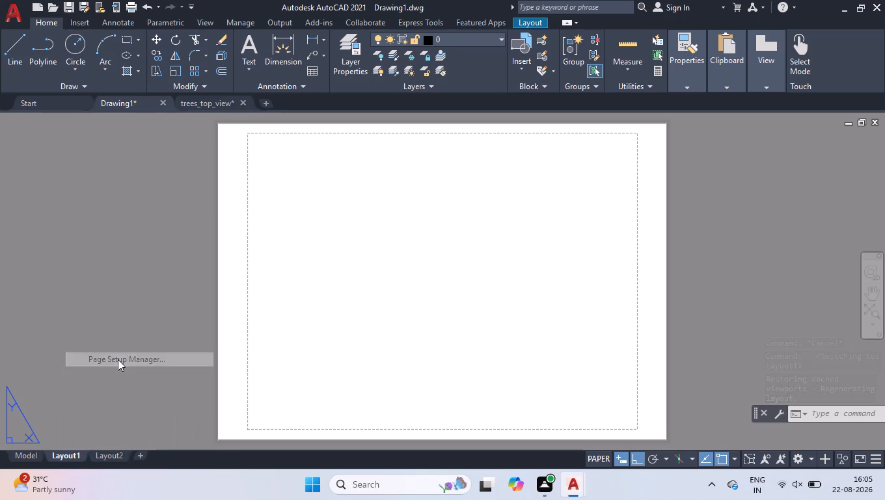
left_click(535, 221)
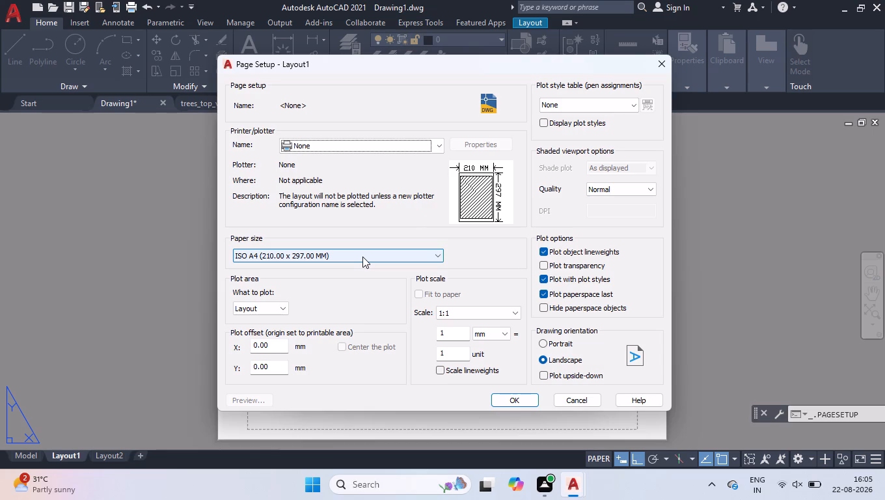
left_click(99, 451)
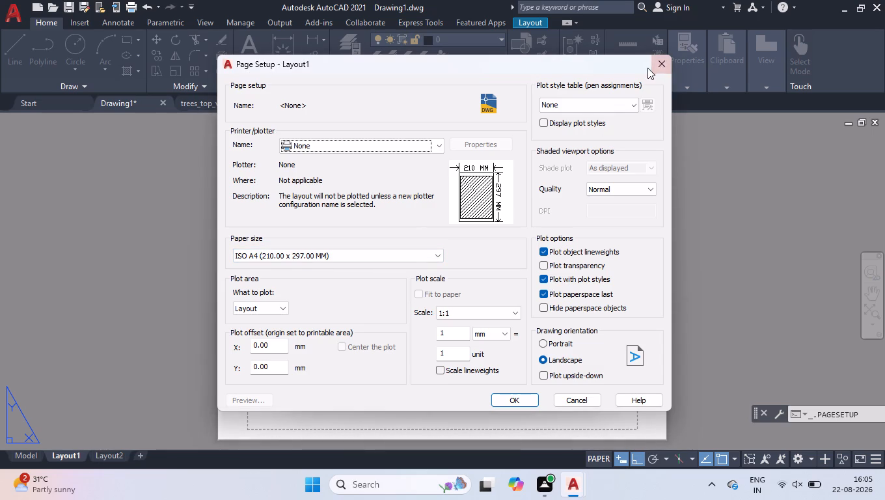
left_click(387, 145)
left_click(353, 309)
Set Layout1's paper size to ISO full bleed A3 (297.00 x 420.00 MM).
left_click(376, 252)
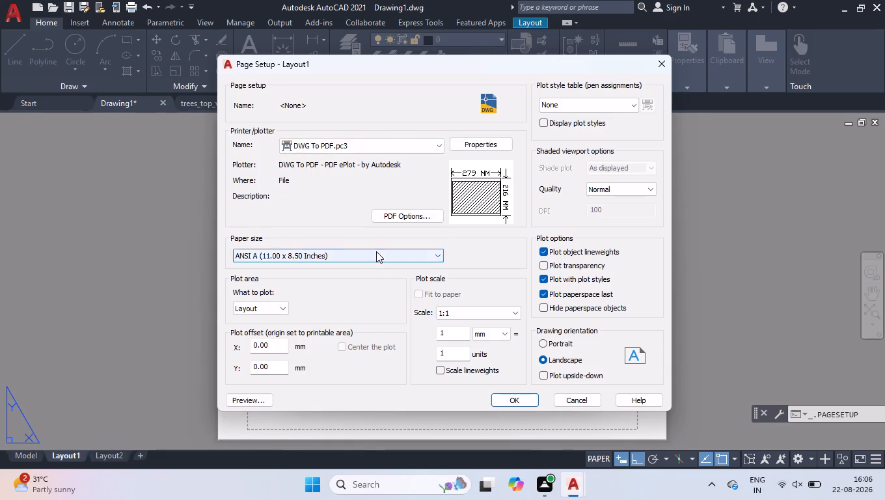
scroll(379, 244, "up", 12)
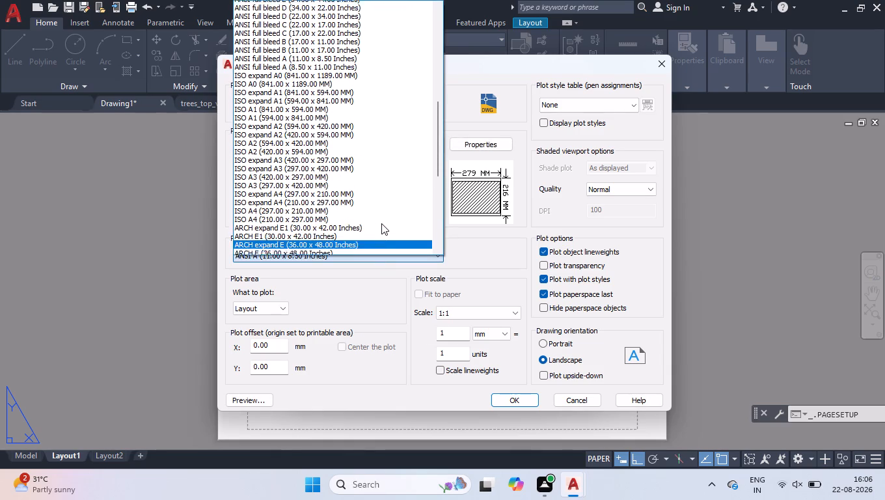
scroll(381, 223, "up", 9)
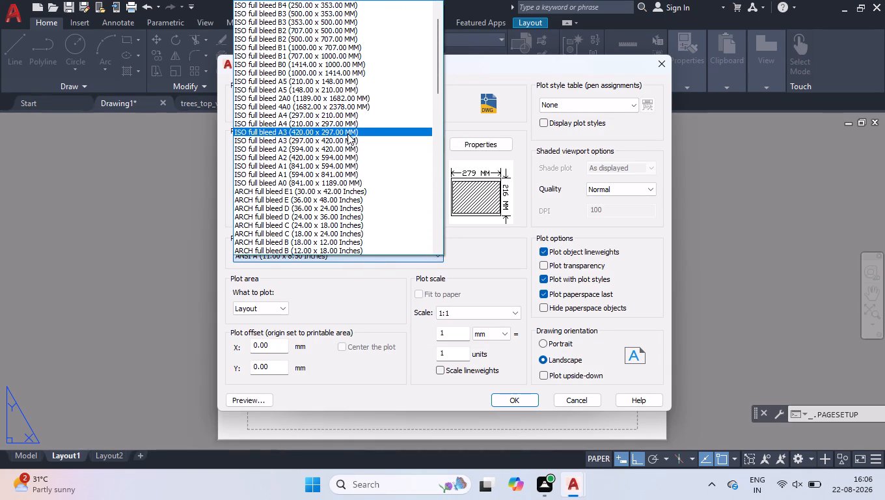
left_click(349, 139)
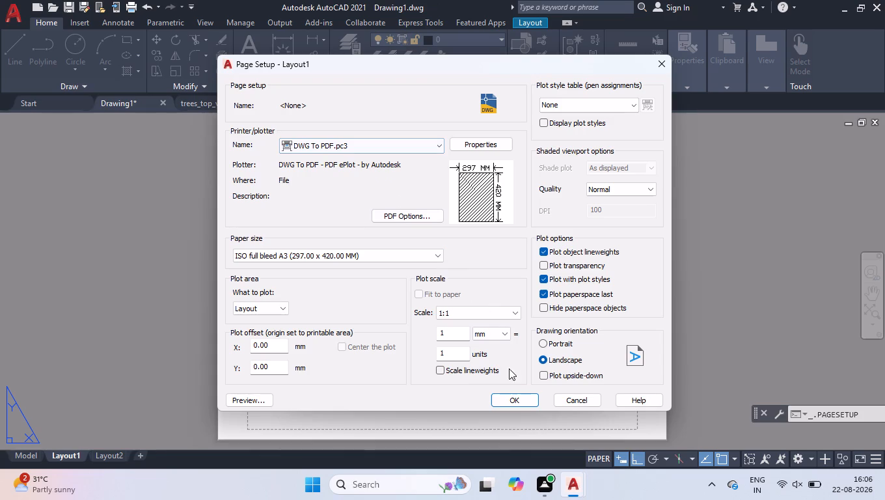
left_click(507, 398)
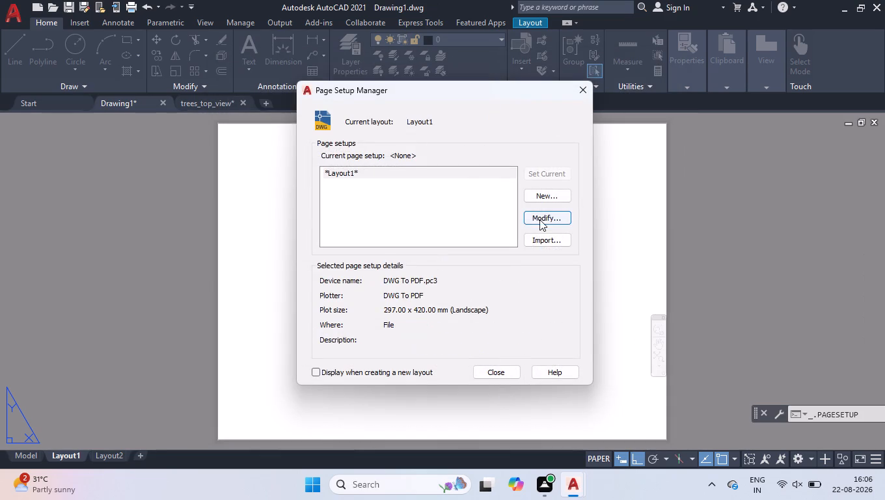
Set the shaded viewport quality in Layout1's page setup to Maximum and finish the page setup.
left_click(539, 219)
left_click(610, 189)
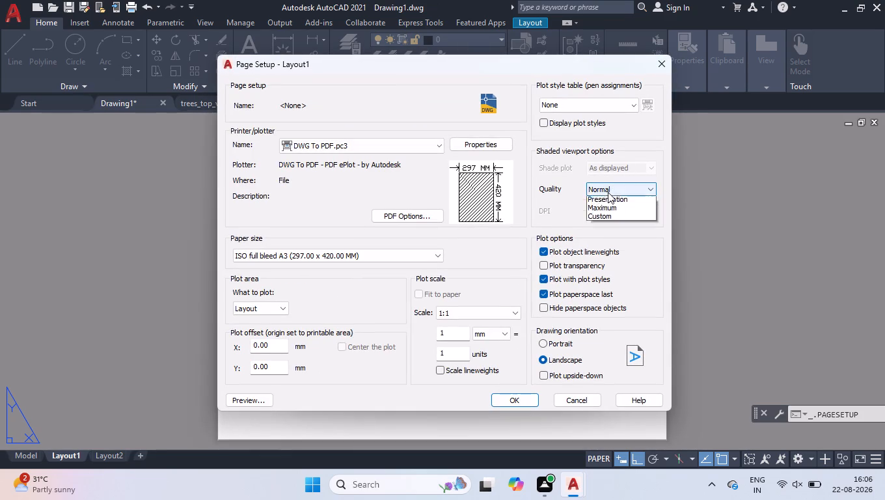
left_click(592, 232)
left_click(511, 395)
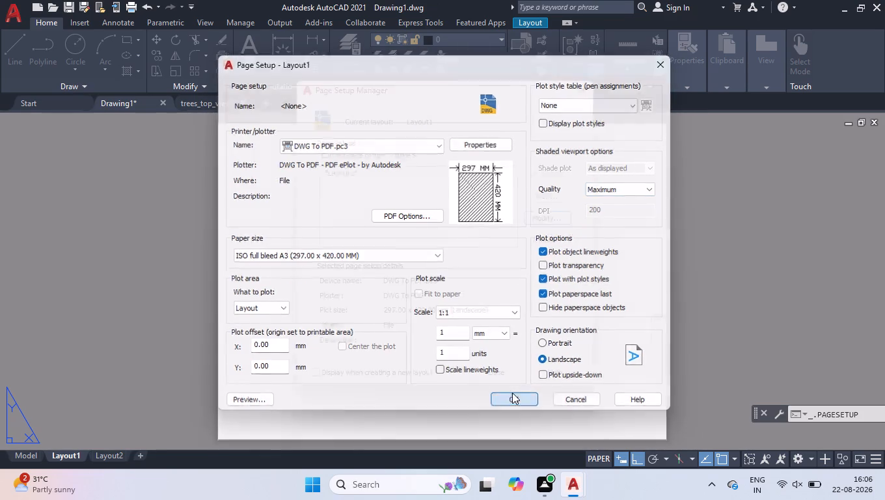
left_click(511, 376)
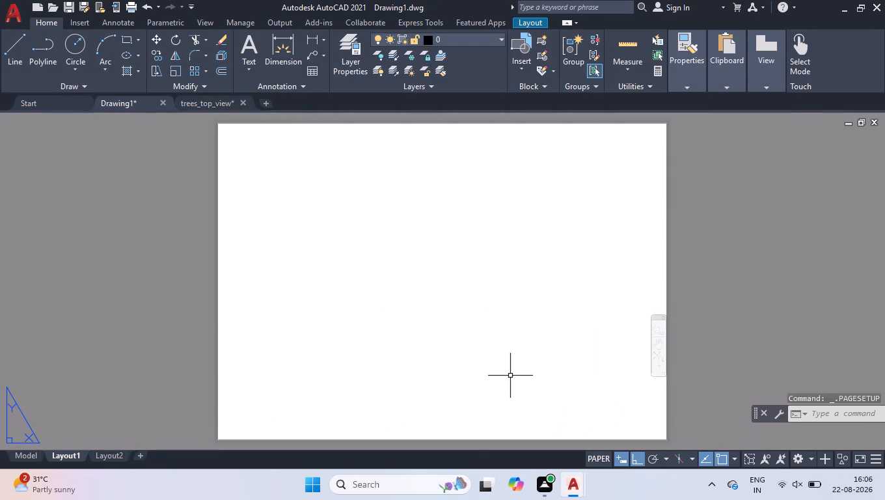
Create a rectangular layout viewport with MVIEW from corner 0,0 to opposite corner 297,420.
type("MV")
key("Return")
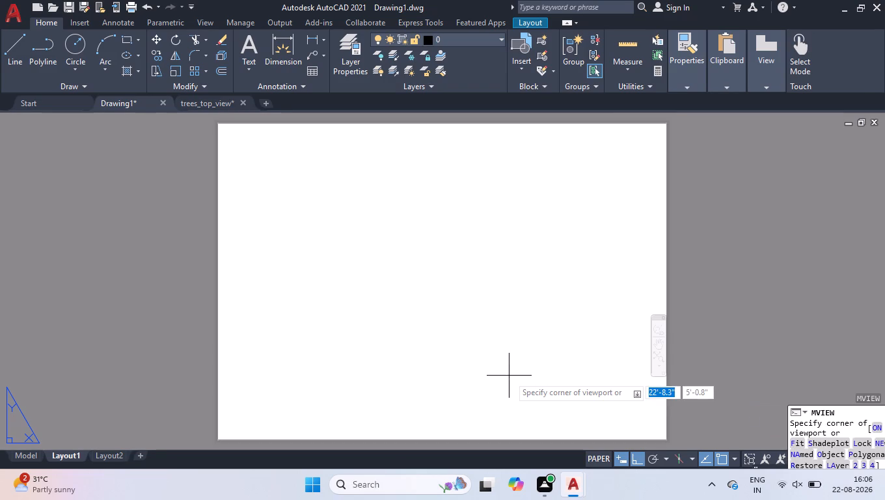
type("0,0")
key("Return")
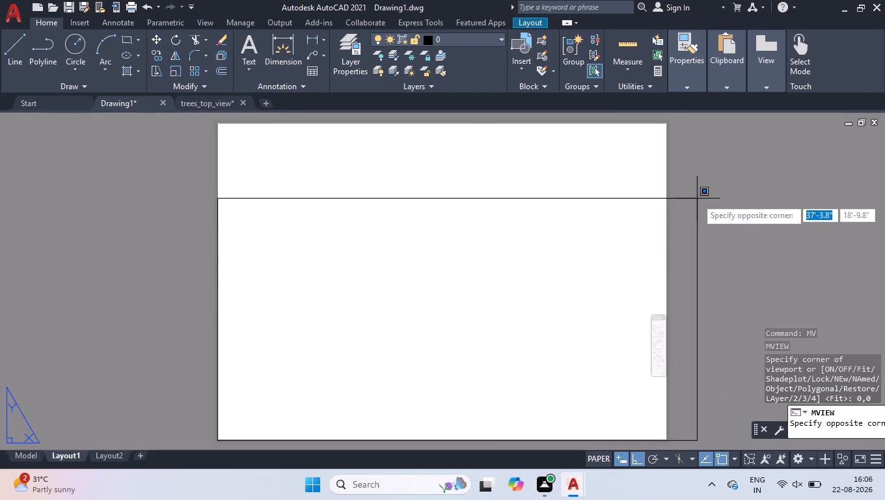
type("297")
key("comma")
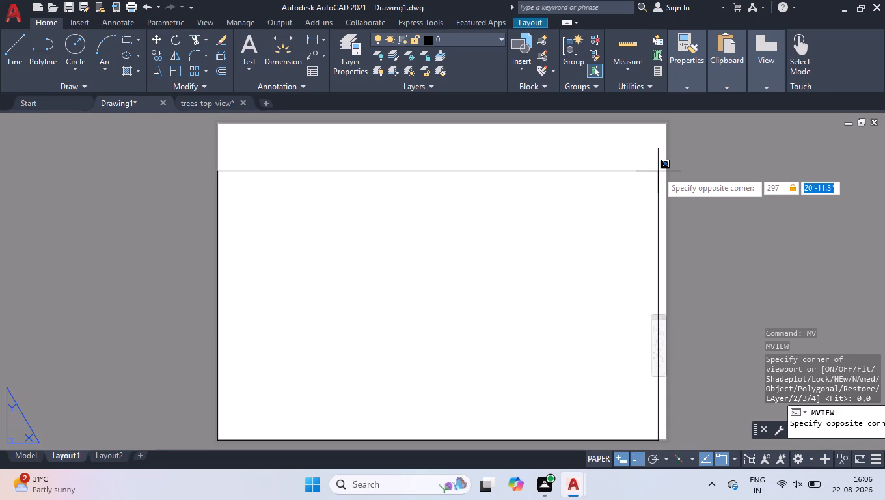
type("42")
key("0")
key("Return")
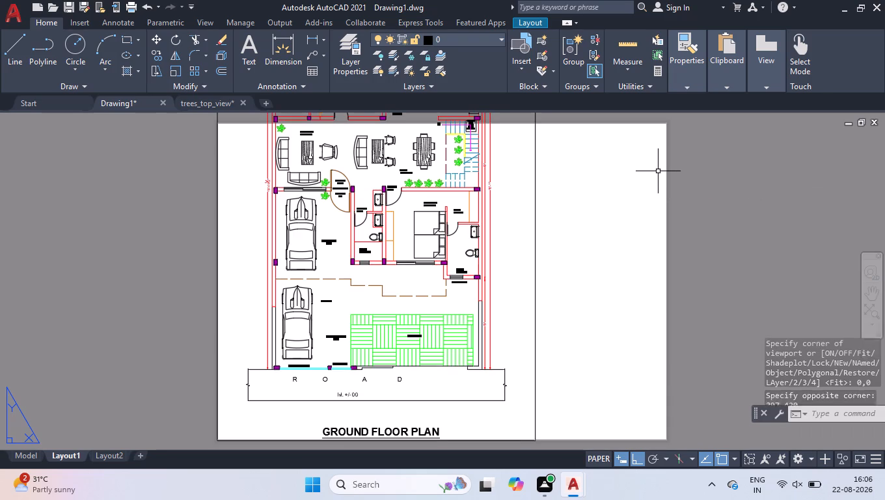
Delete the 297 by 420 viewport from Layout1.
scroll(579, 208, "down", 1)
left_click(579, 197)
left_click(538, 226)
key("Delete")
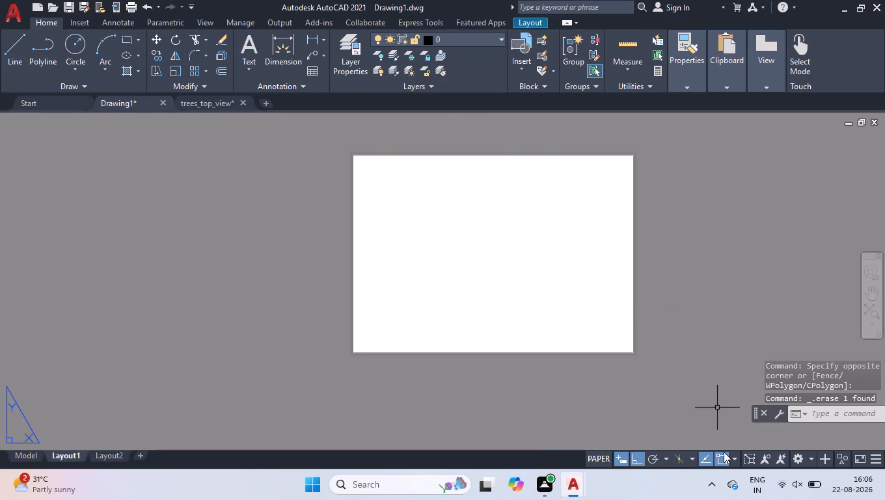
Change Layout1's paper size to ISO full bleed A3 (420.00 x 297.00 MM) in its page setup.
right_click(72, 456)
left_click(120, 358)
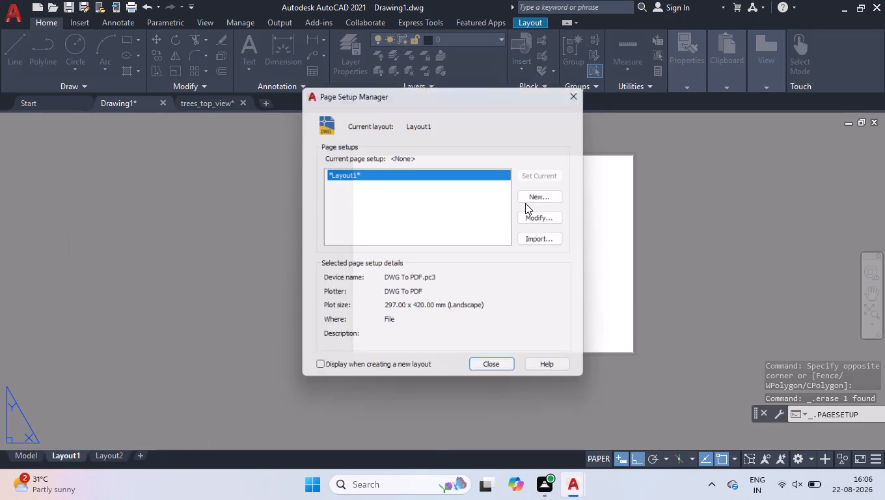
left_click(532, 216)
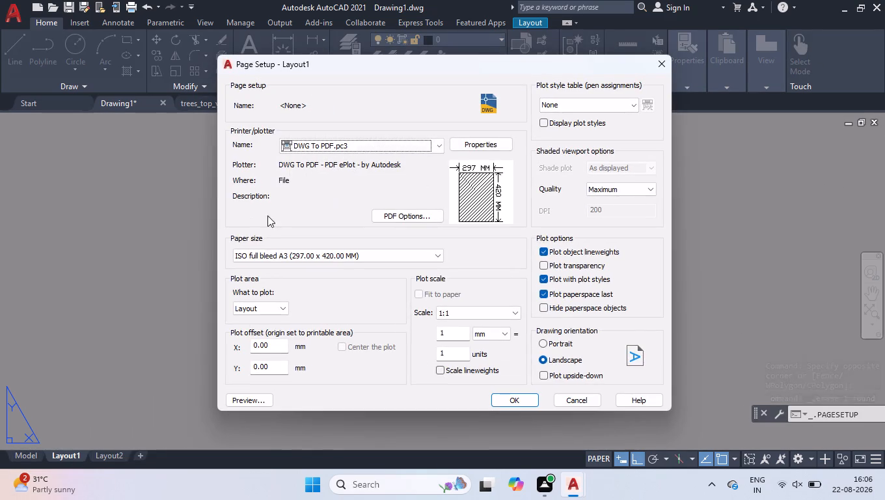
left_click(361, 256)
scroll(309, 164, "up", 2)
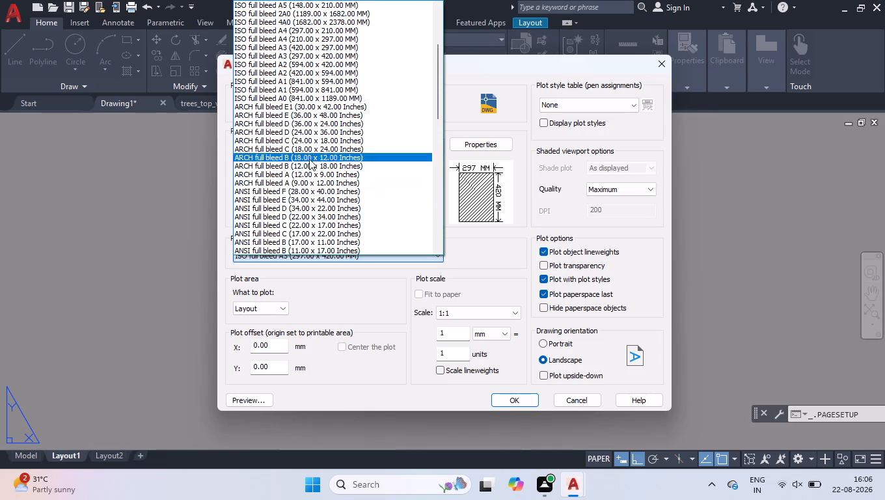
left_click(323, 45)
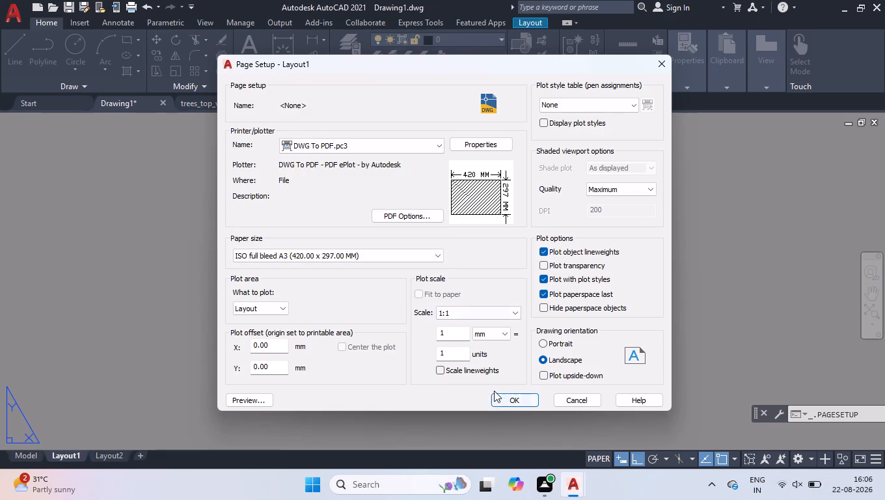
left_click(494, 398)
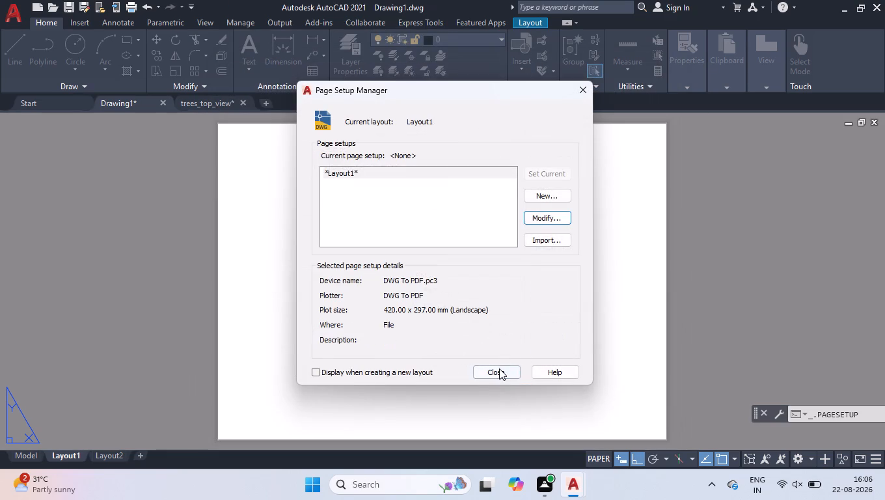
left_click(499, 368)
Create a full-sheet layout viewport with MVIEW from corner 0,0 to opposite corner 420,297.
type("MV")
key("Return")
type("0,0")
key("Return")
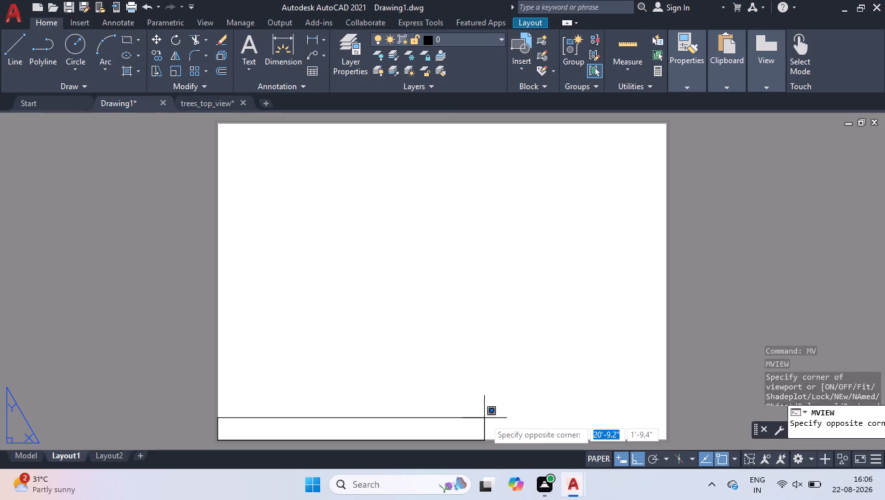
key("4")
type("20,297")
key("Return")
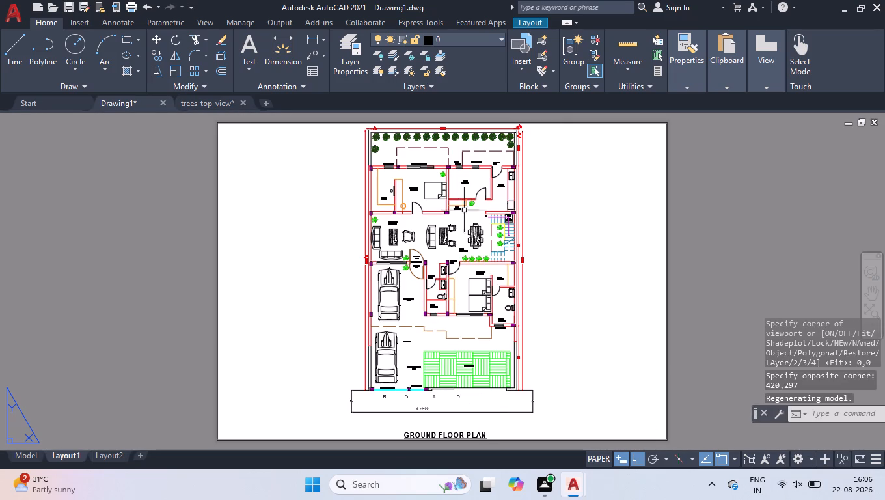
scroll(469, 217, "up", 2)
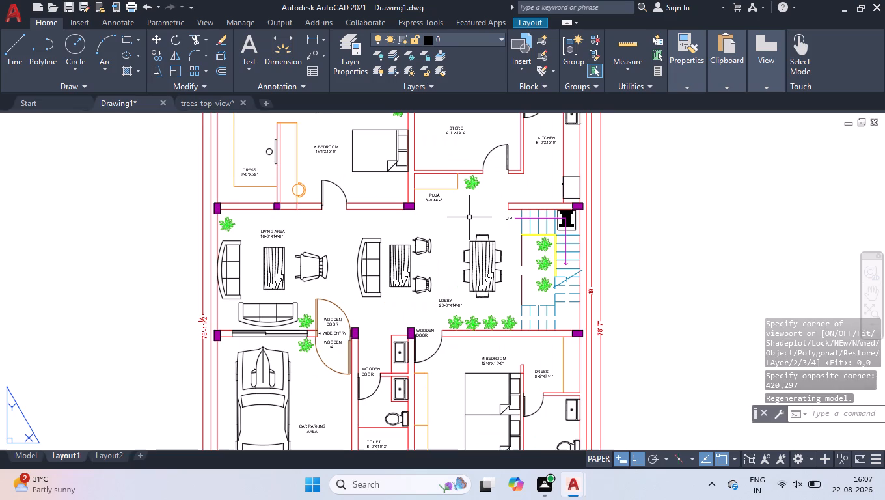
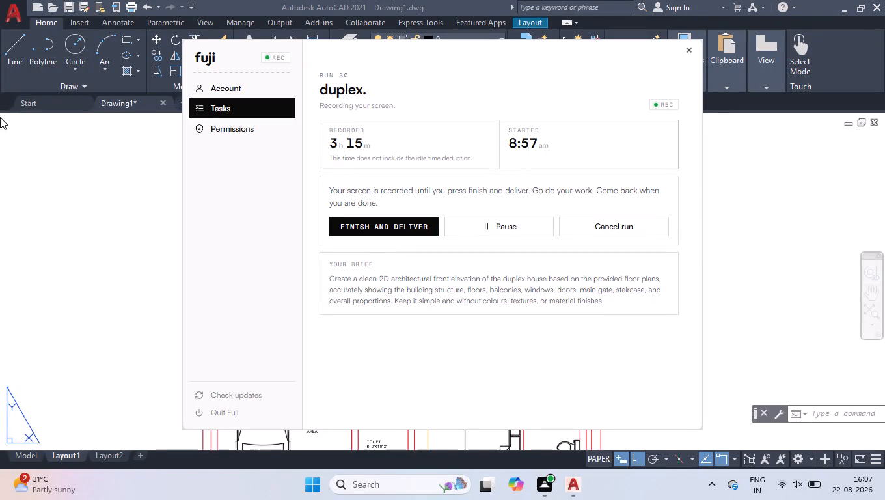
Return to AutoCAD and export the current layout as a PDF named DUPLEX22 on the Desktop.
left_click(707, 247)
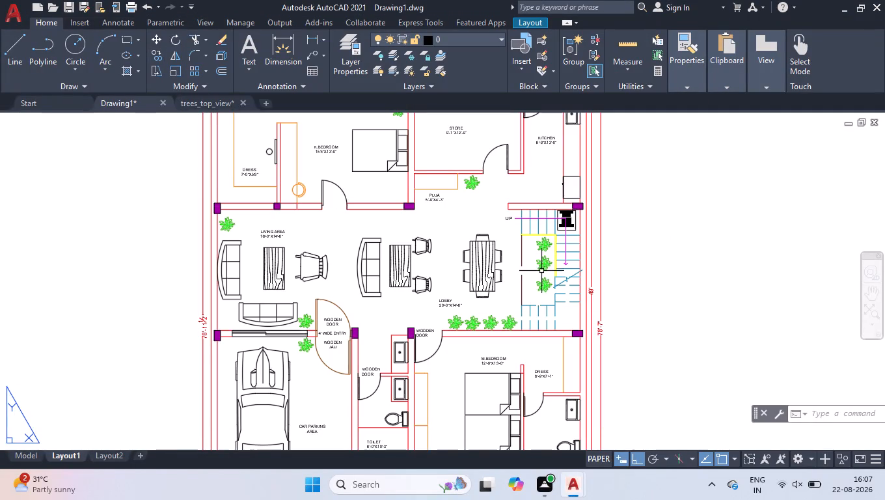
left_click(12, 3)
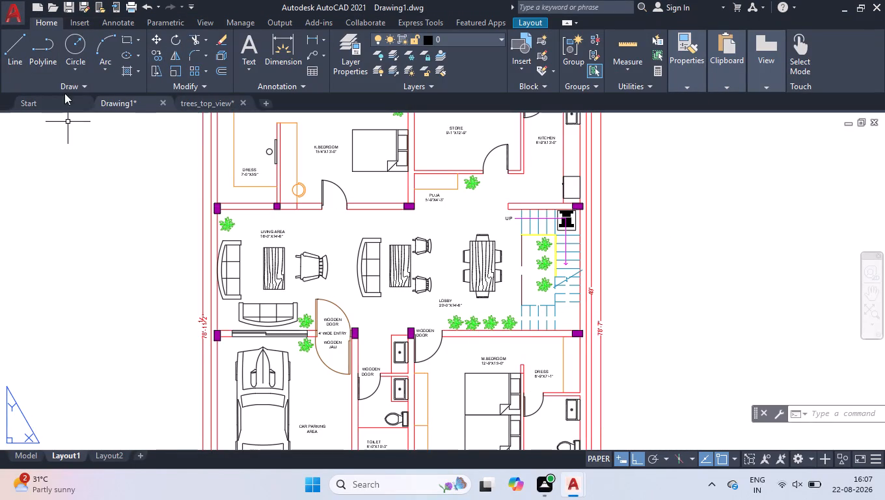
left_click(51, 227)
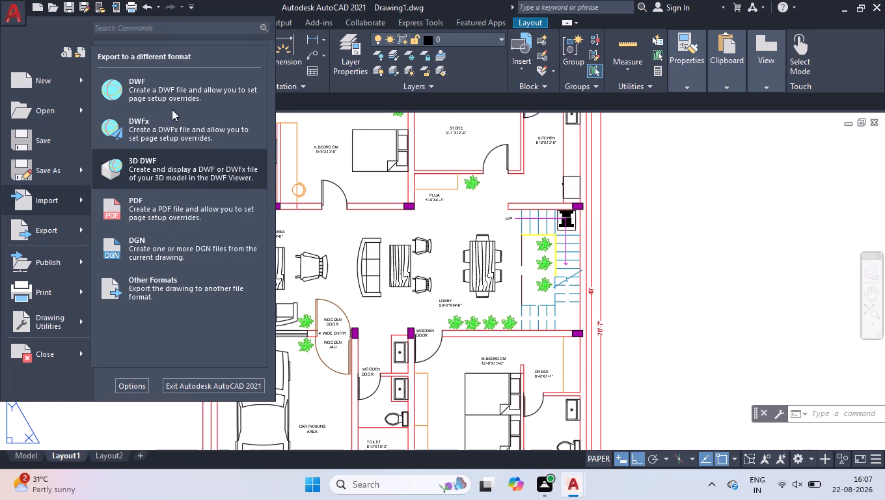
left_click(118, 214)
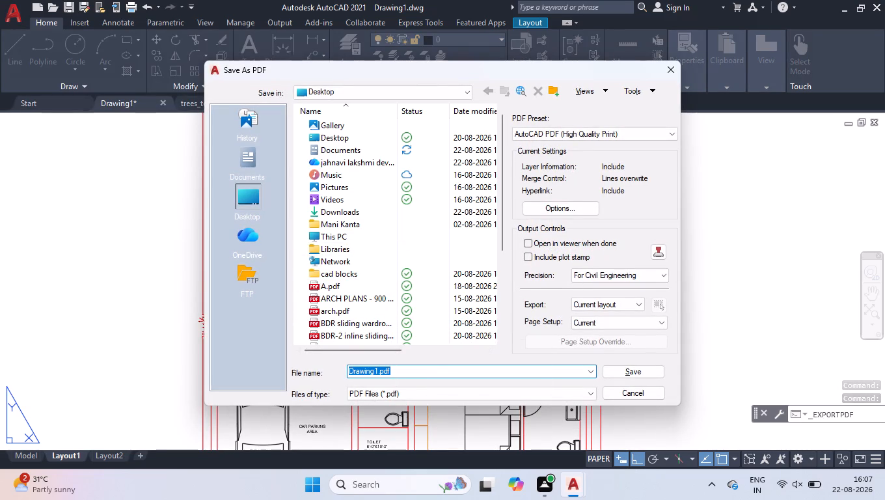
type("DUPLEX")
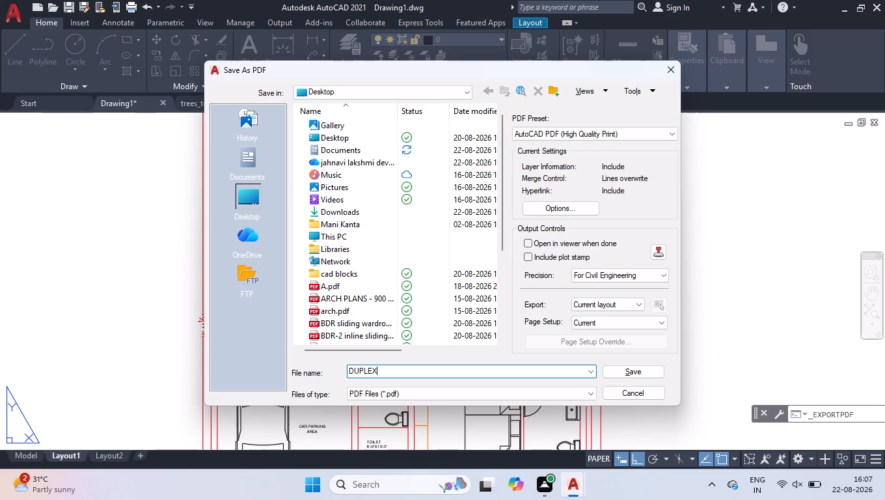
type("22")
key("Return")
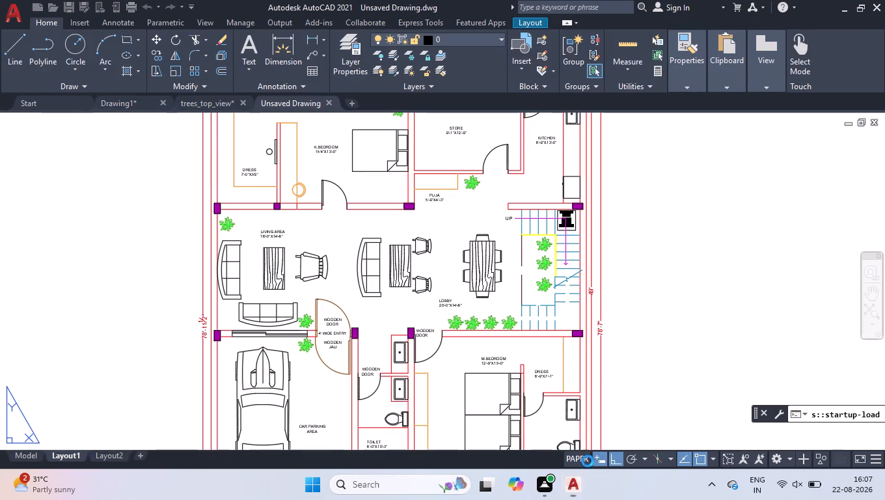
Close the trees_top_view drawing without saving its changes.
left_click(708, 372)
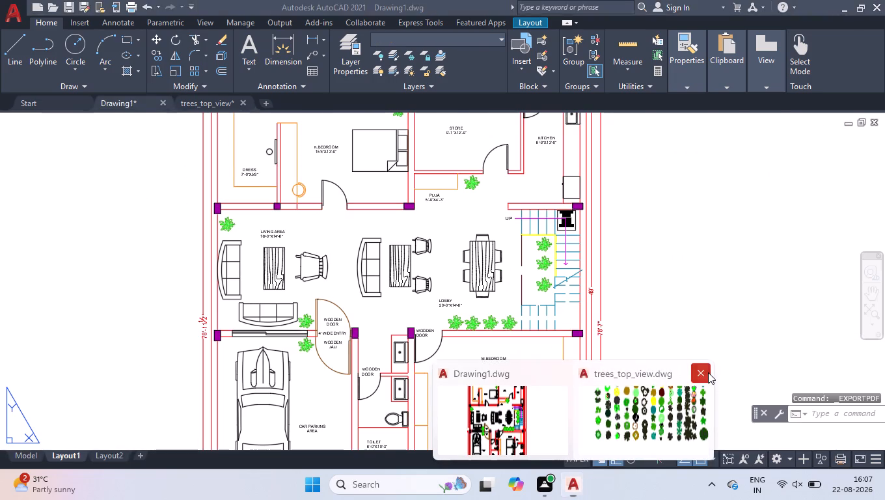
left_click(456, 267)
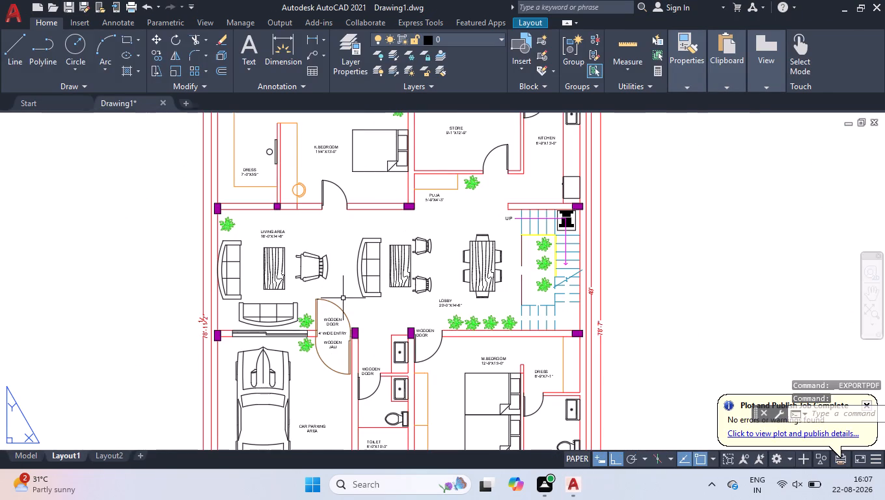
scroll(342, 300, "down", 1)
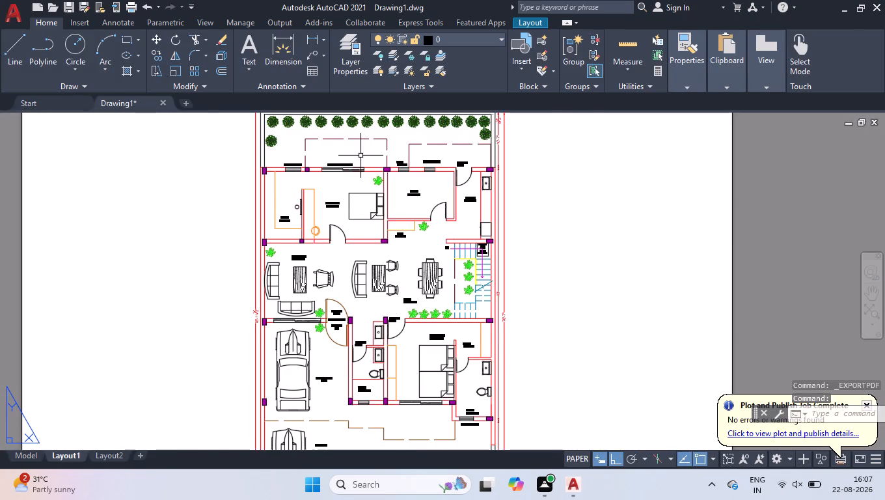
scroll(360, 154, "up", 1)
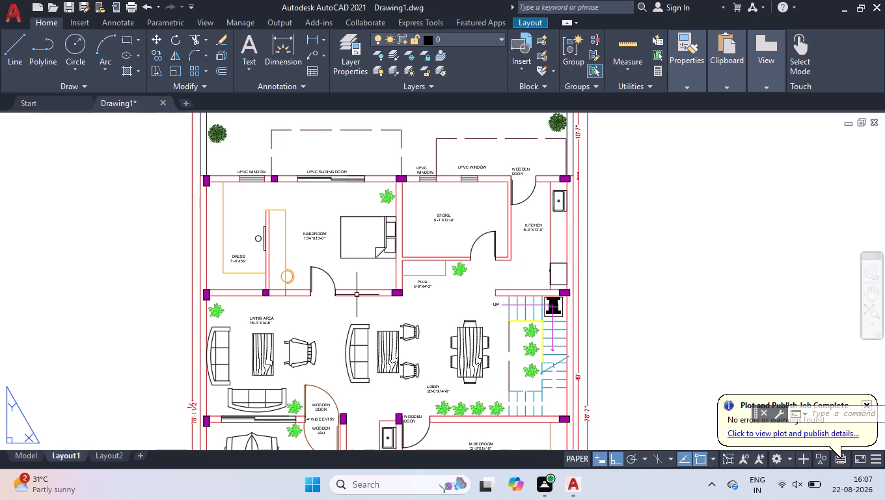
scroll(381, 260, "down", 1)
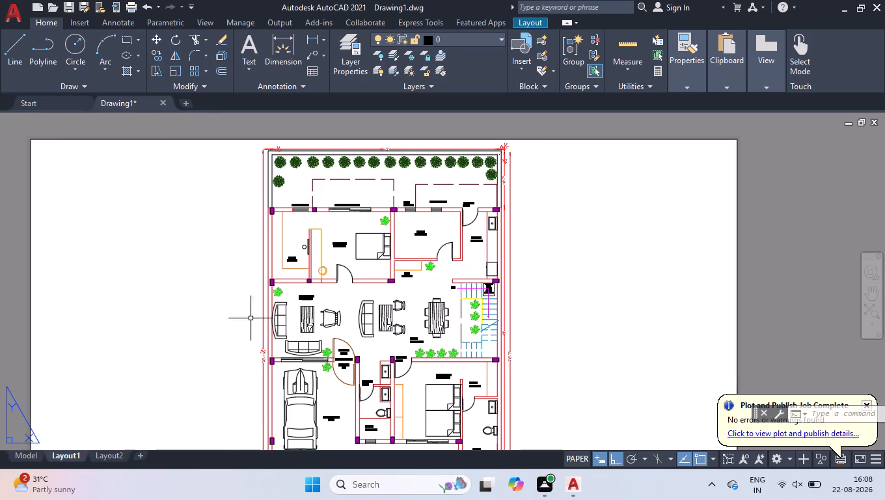
Quit AutoCAD, saving Drawing1 as DUPLEX22 in the Documents folder as an AutoCAD 2018 drawing.
key("ctrl+q")
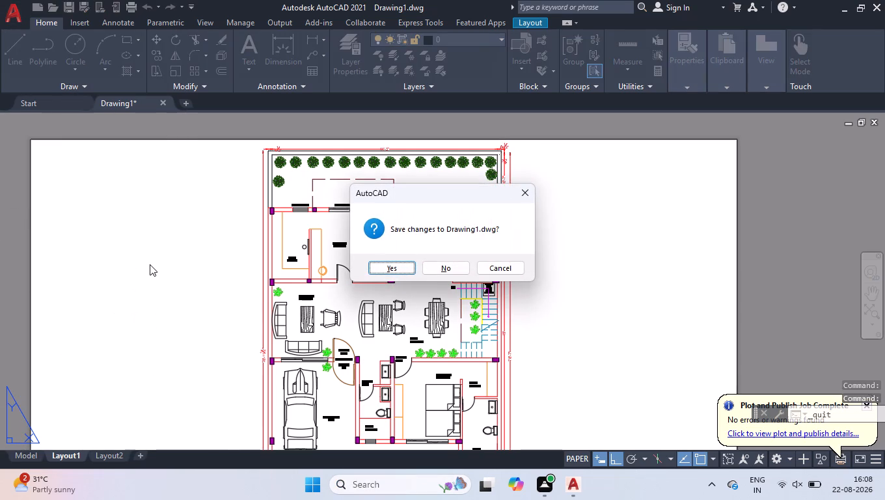
key("Return")
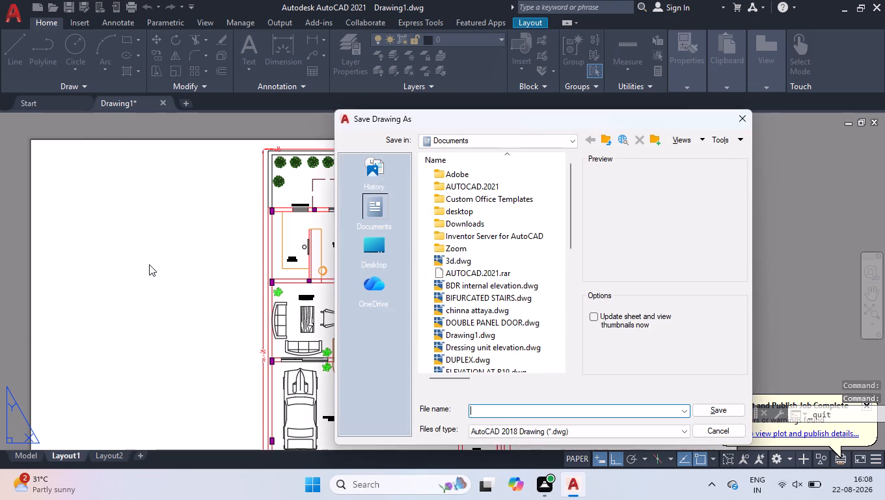
type("DUPLEX22")
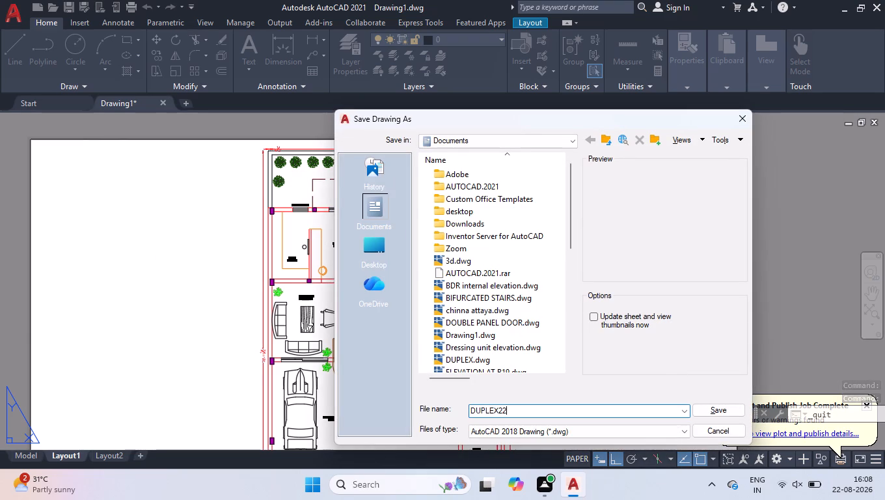
key("Return")
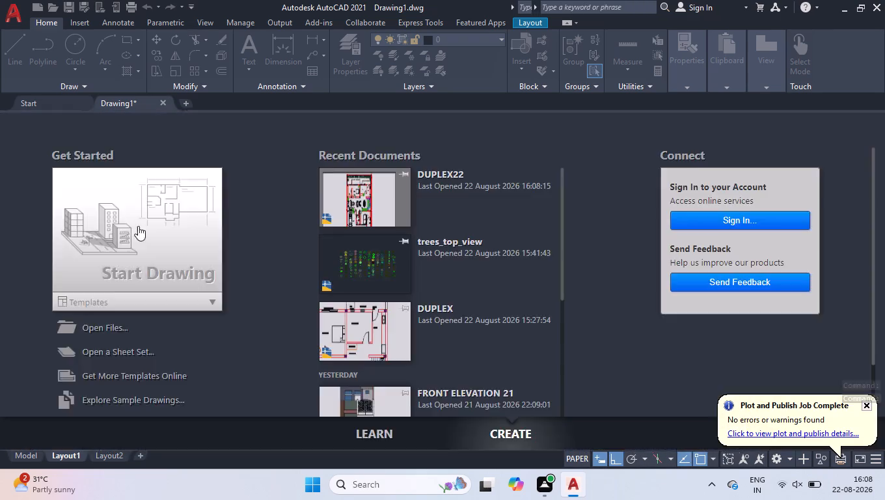